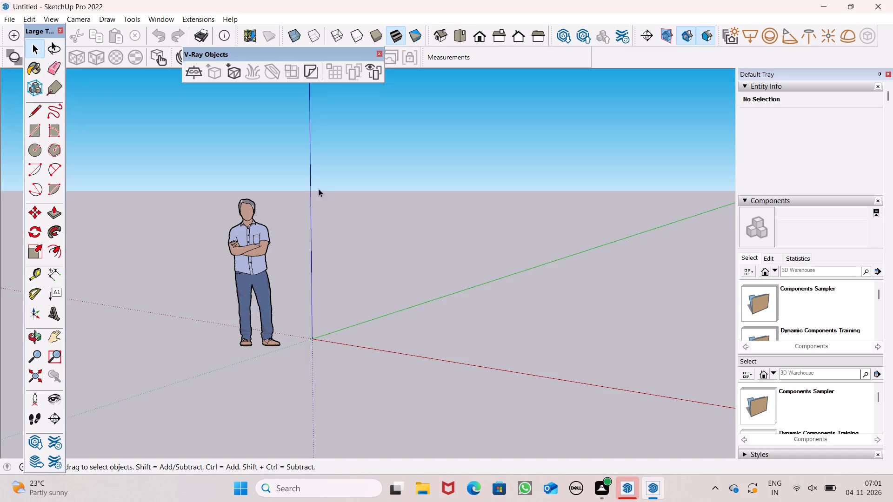
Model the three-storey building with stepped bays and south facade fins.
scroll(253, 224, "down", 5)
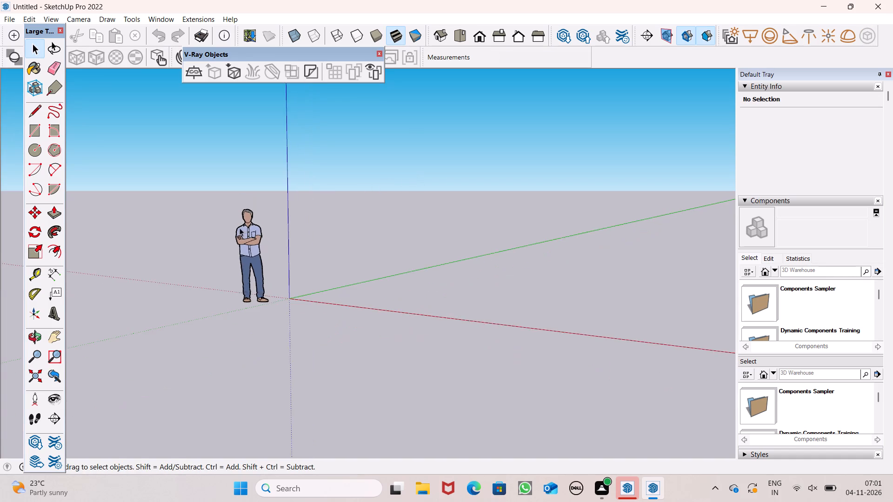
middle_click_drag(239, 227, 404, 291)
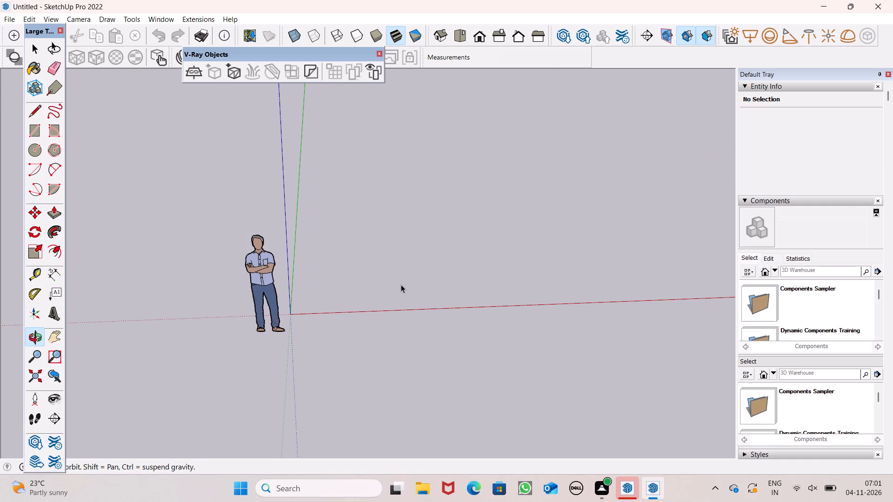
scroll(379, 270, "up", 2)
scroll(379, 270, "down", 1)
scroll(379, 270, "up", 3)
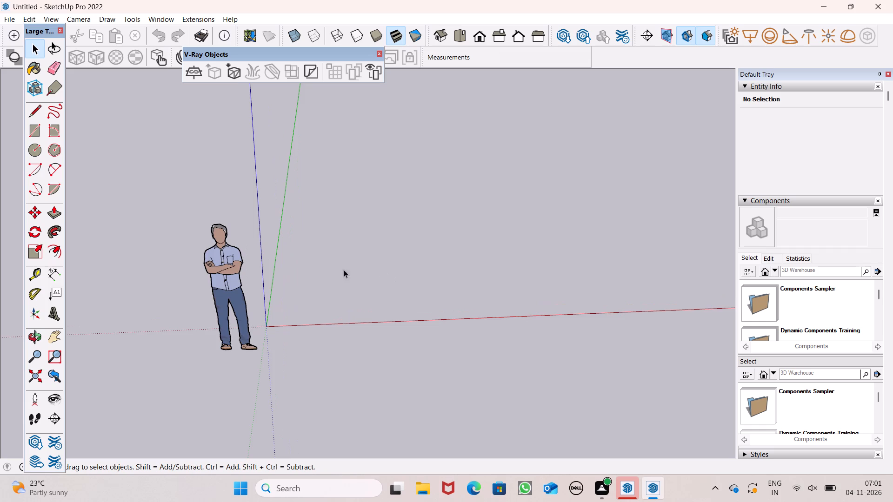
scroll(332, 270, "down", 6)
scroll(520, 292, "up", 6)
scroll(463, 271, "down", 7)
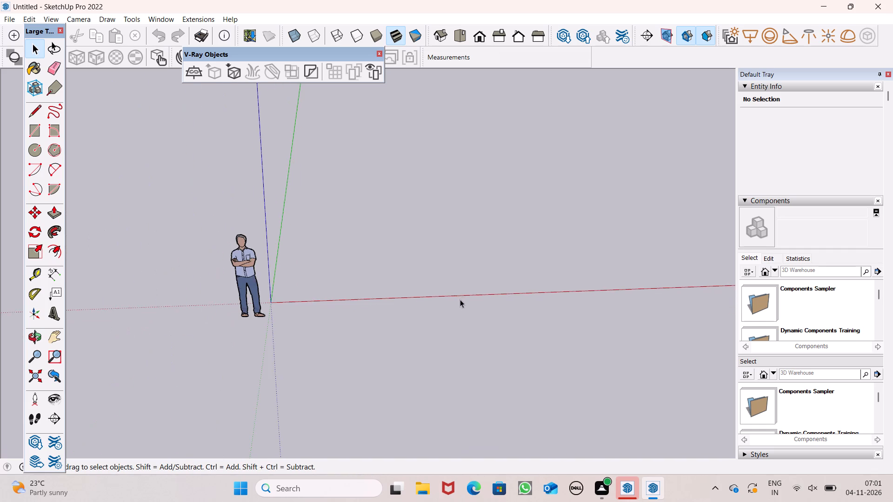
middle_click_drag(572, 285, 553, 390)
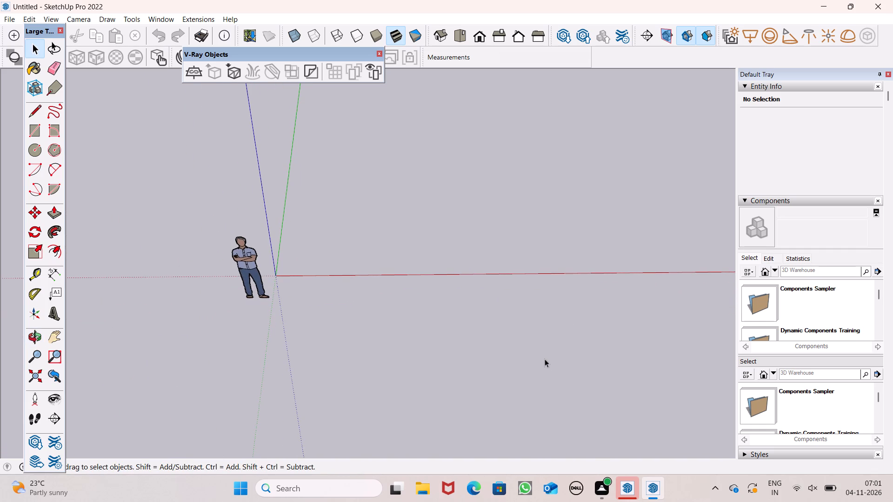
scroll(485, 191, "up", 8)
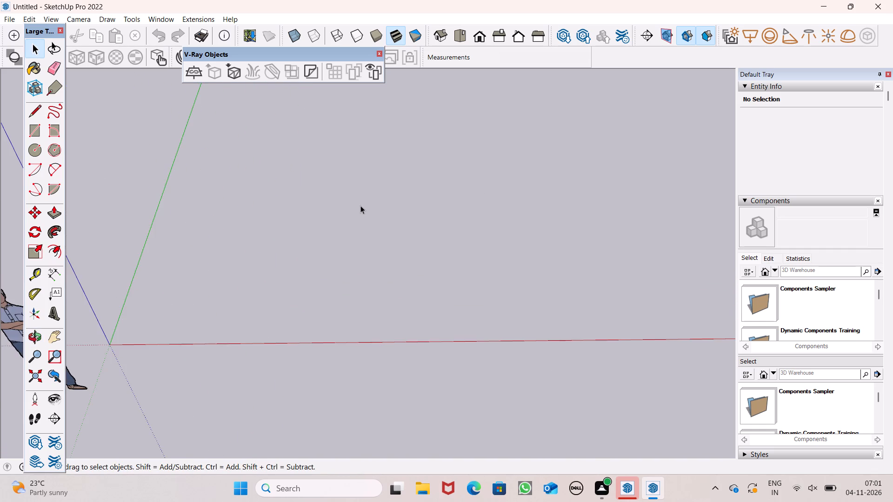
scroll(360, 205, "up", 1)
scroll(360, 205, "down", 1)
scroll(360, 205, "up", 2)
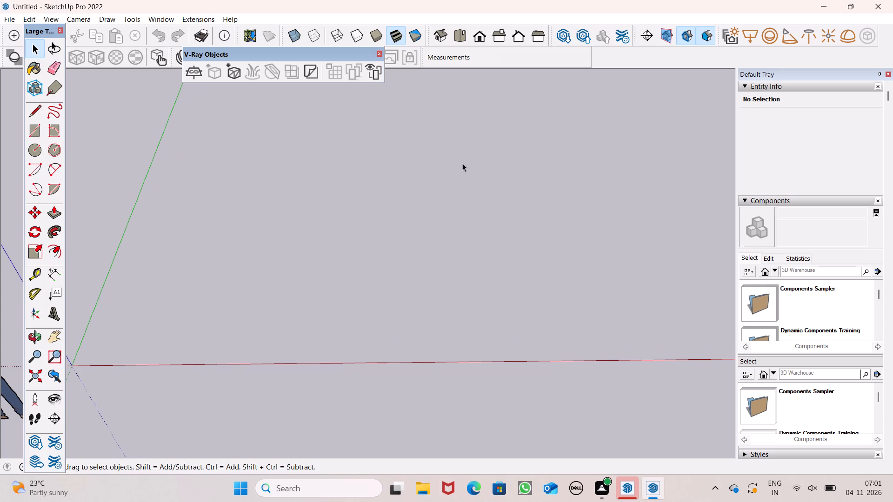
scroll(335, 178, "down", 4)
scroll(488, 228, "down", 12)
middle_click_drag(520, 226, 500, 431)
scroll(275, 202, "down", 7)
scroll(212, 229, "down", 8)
Switch the camera to the standard top view of the model.
left_click(464, 32)
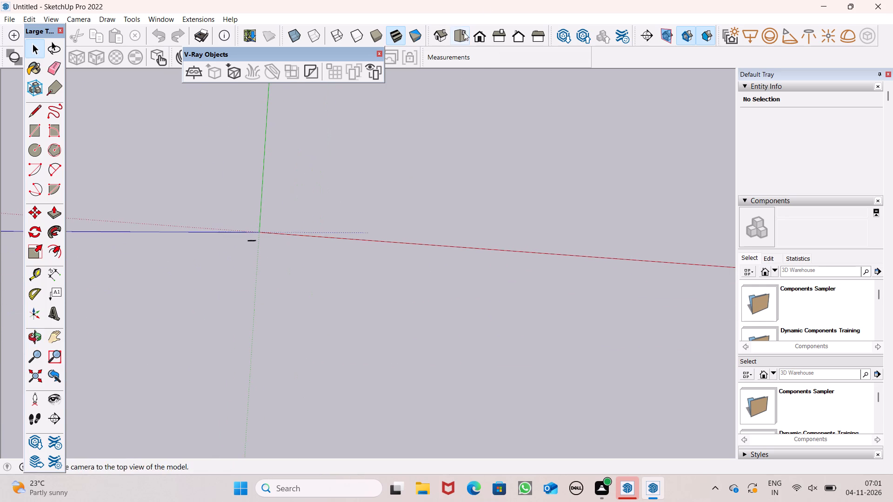
scroll(403, 187, "up", 7)
scroll(723, 212, "up", 1)
scroll(74, 215, "down", 13)
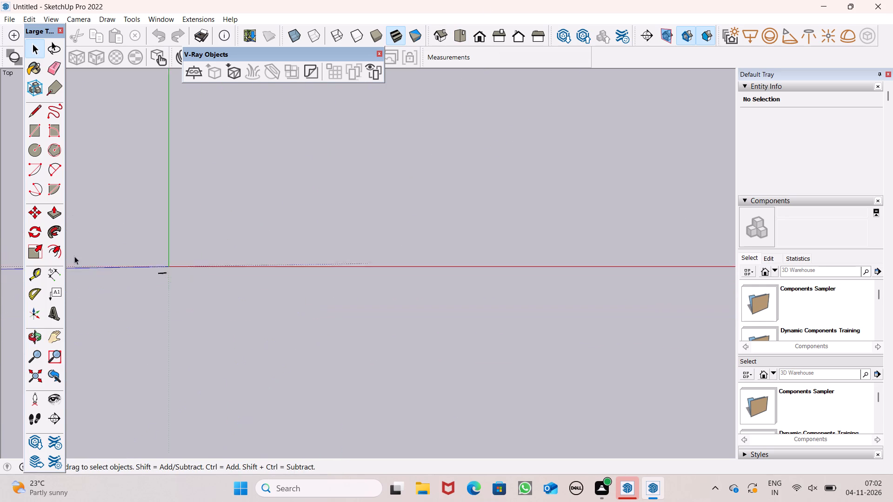
scroll(74, 256, "down", 2)
scroll(138, 200, "up", 4)
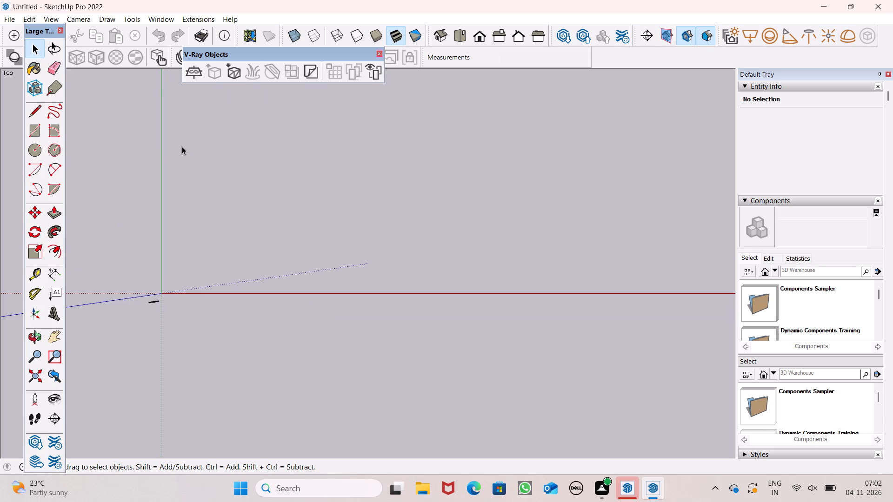
scroll(182, 146, "up", 2)
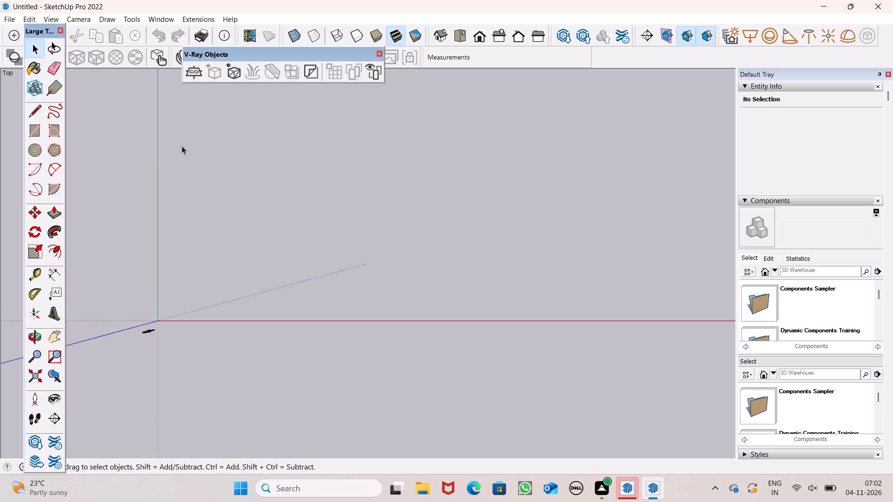
scroll(317, 83, "up", 6)
scroll(228, 276, "down", 15)
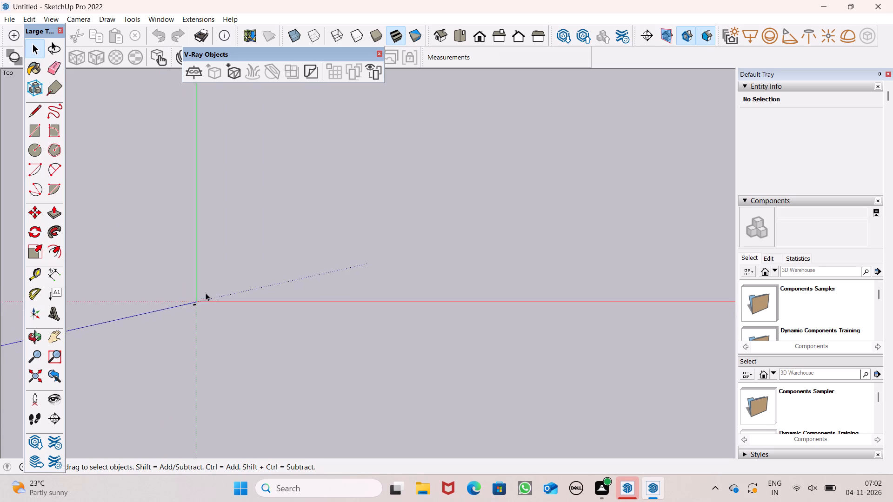
scroll(313, 179, "up", 7)
scroll(313, 179, "down", 2)
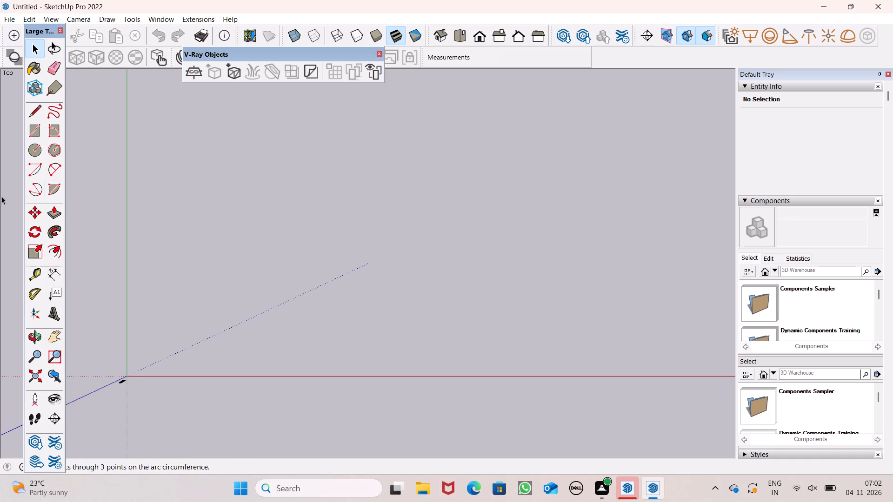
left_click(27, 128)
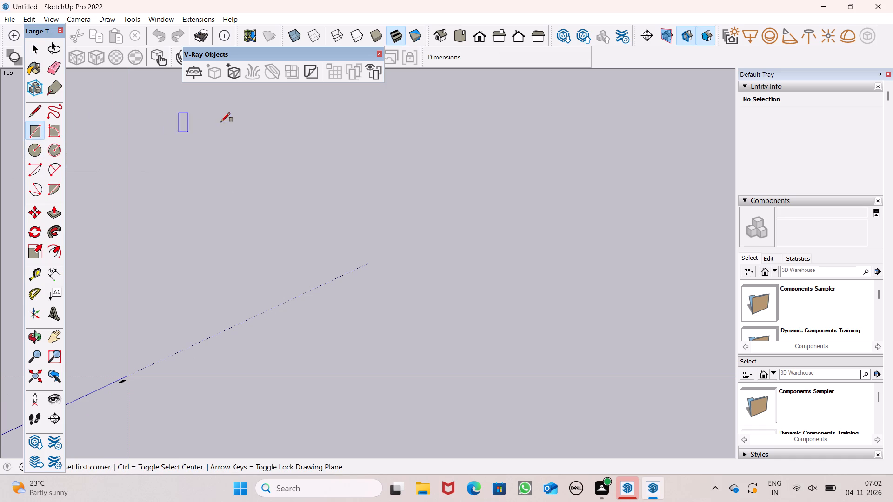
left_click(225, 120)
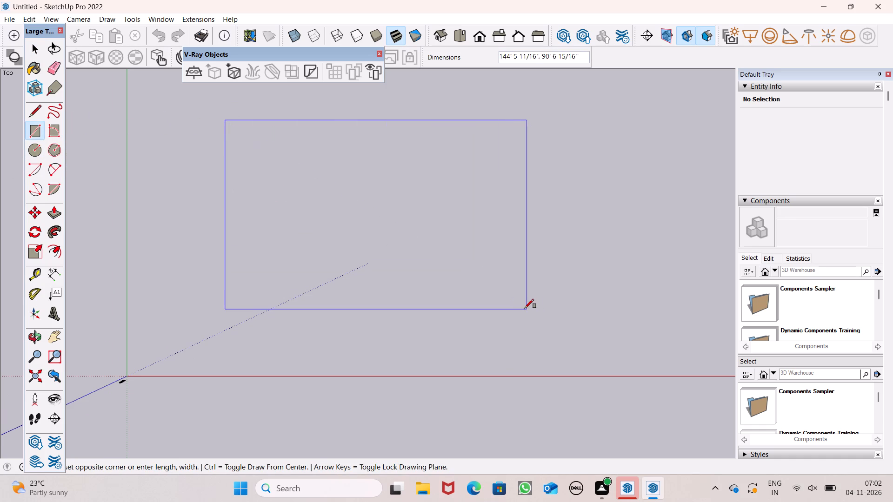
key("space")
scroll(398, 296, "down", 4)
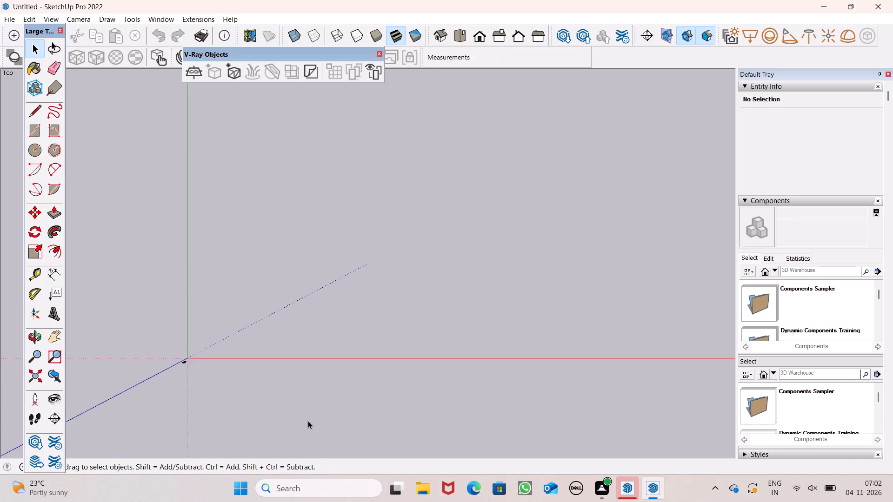
Draw an 80' by 60' rectangle on the ground plane near the origin.
scroll(303, 421, "up", 7)
scroll(132, 229, "up", 1)
scroll(125, 151, "up", 6)
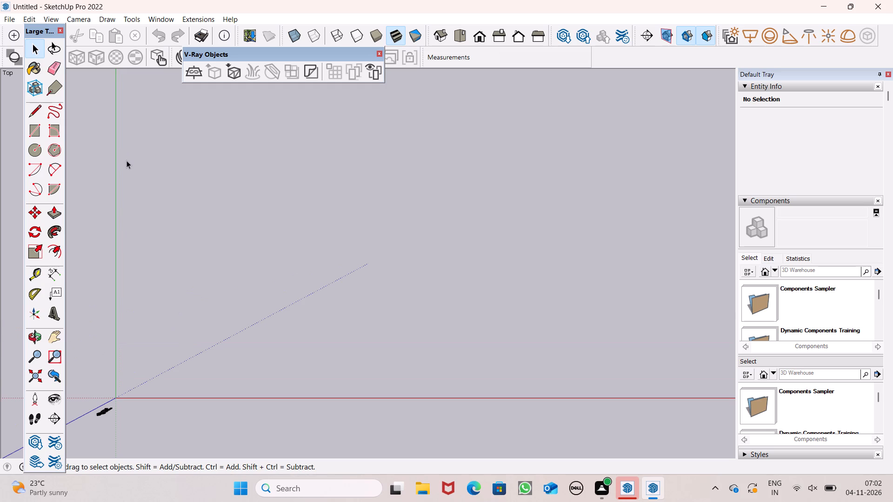
left_click(35, 127)
left_click(167, 155)
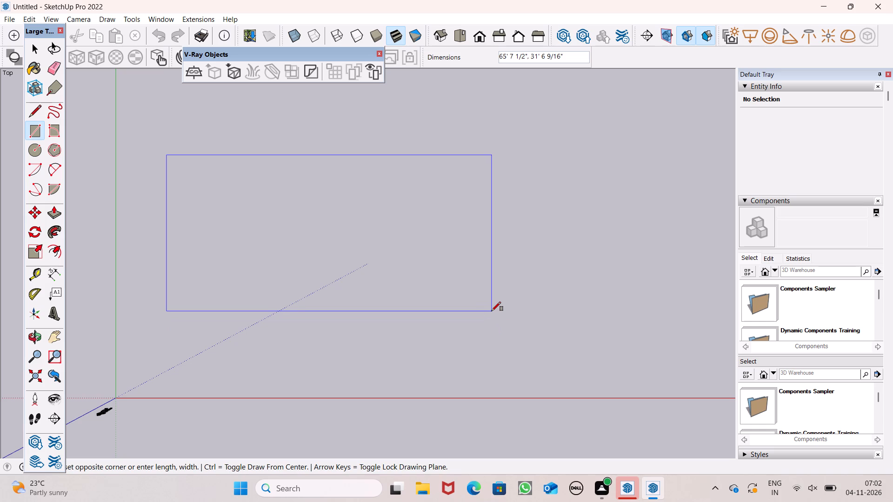
type("80',60'")
key("Return")
key("space")
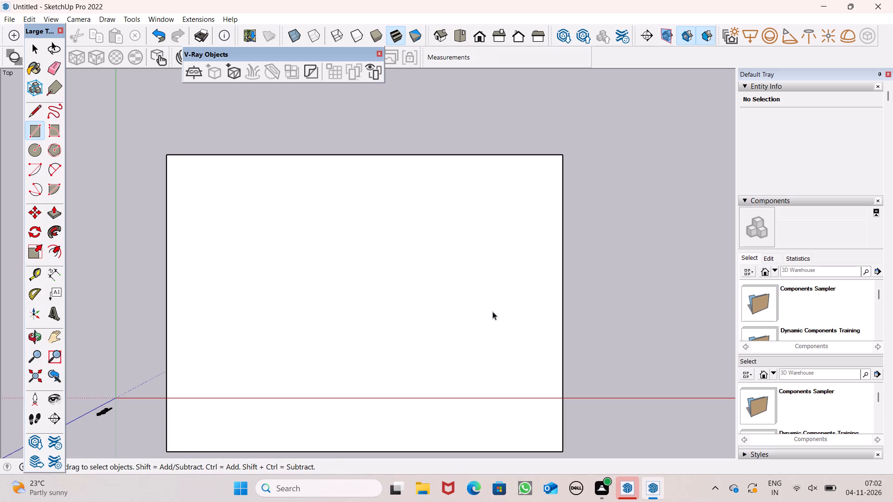
Move the whole rectangle along the green axis until it lies clear of the red axis, starting with a move of about 24'.
scroll(555, 178, "down", 3)
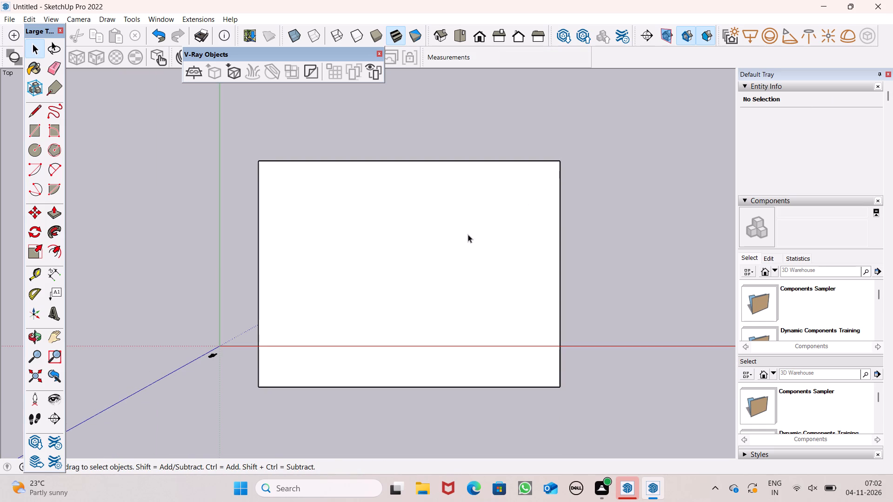
double_click(458, 241)
key("m")
key("Return")
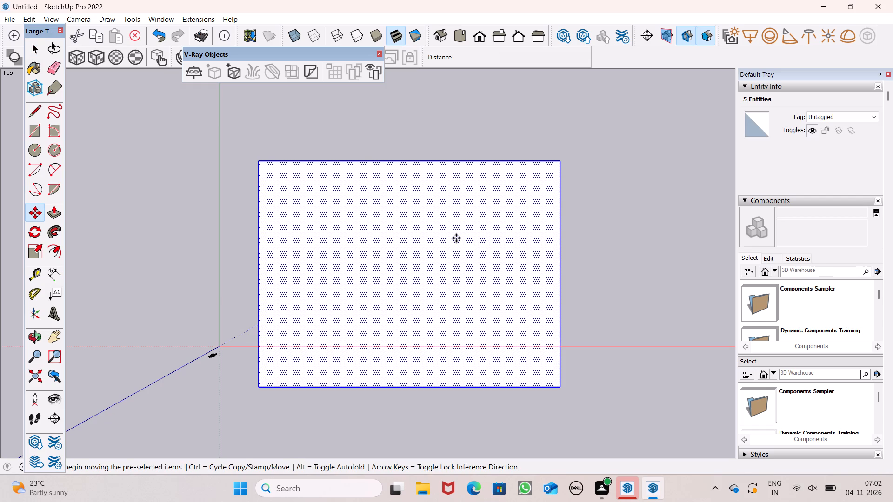
left_click_drag(460, 255, 474, 164)
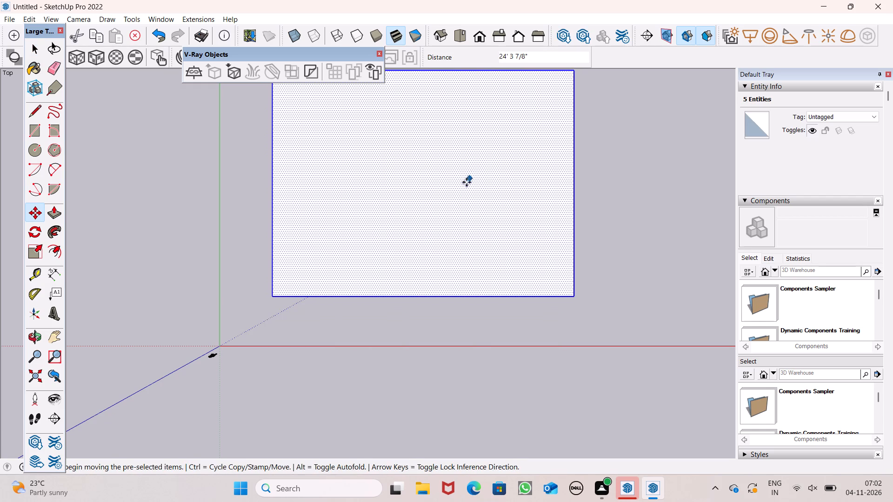
scroll(349, 308, "down", 5)
scroll(407, 239, "up", 3)
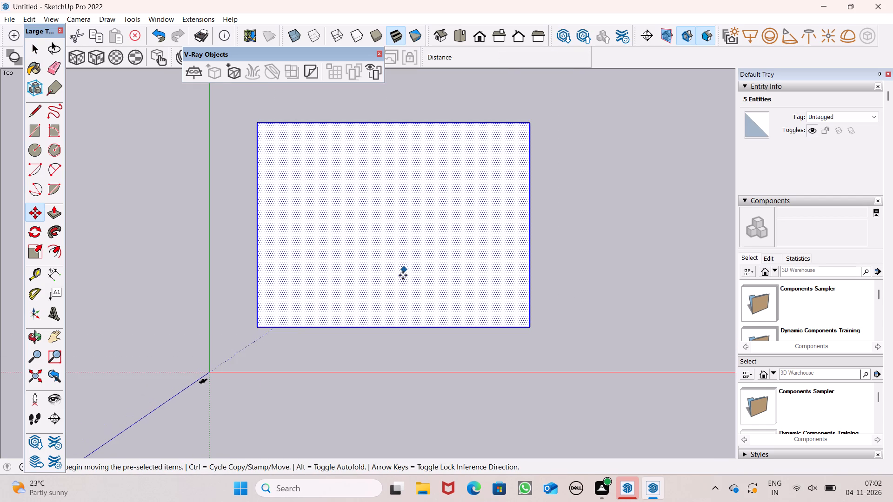
left_click_drag(403, 275, 403, 241)
key("space")
left_click(438, 348)
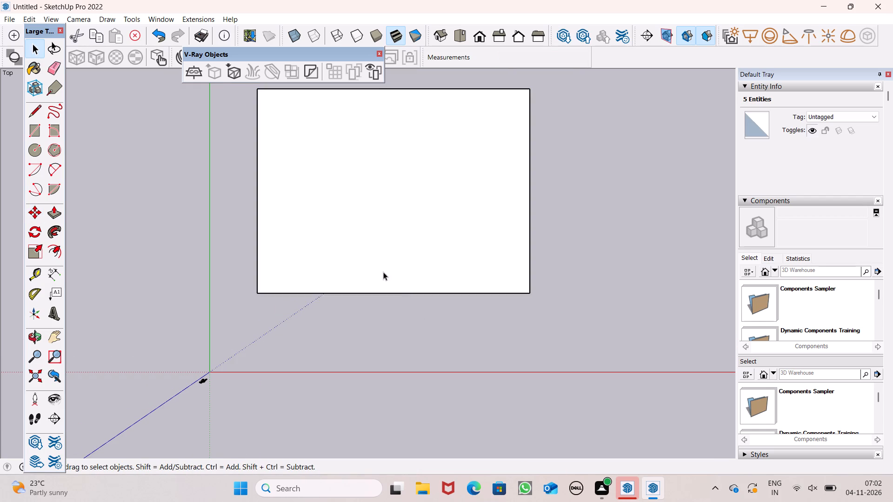
Push/Pull the rectangle's face upward by 9" to form a slab.
scroll(377, 275, "down", 5)
left_click(53, 209)
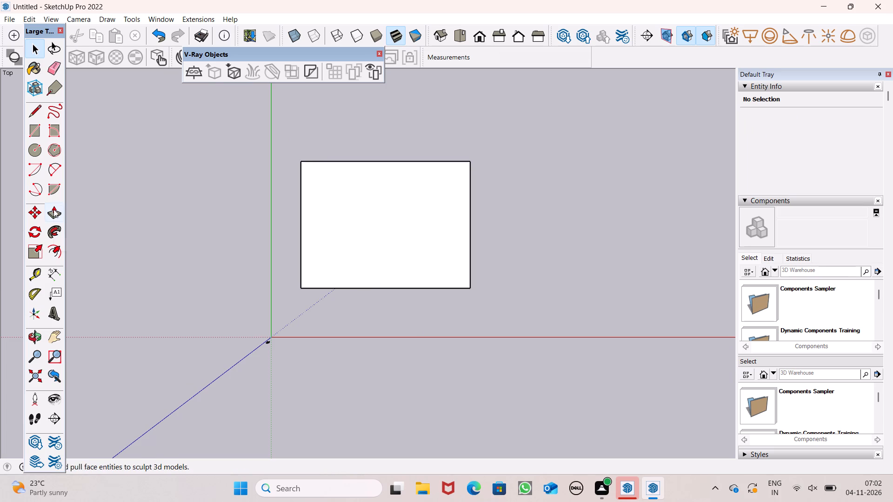
middle_click_drag(224, 277, 224, 125)
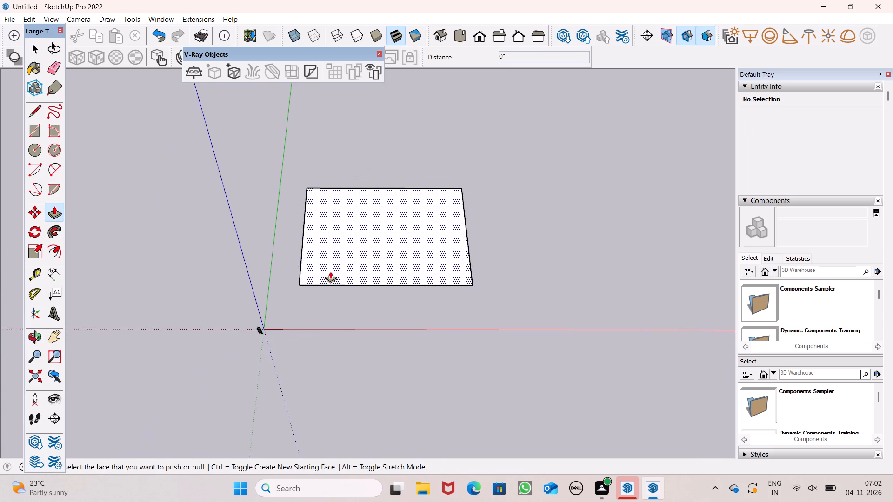
scroll(330, 271, "up", 7, "ctrl")
left_click_drag(322, 284, 301, 200)
type("9\"")
key("Return")
key("space")
From the top view, offset the slab's top outline inward by 9" to mark the outer wall thickness.
scroll(301, 200, "down", 2)
middle_click_drag(369, 274, 367, 232)
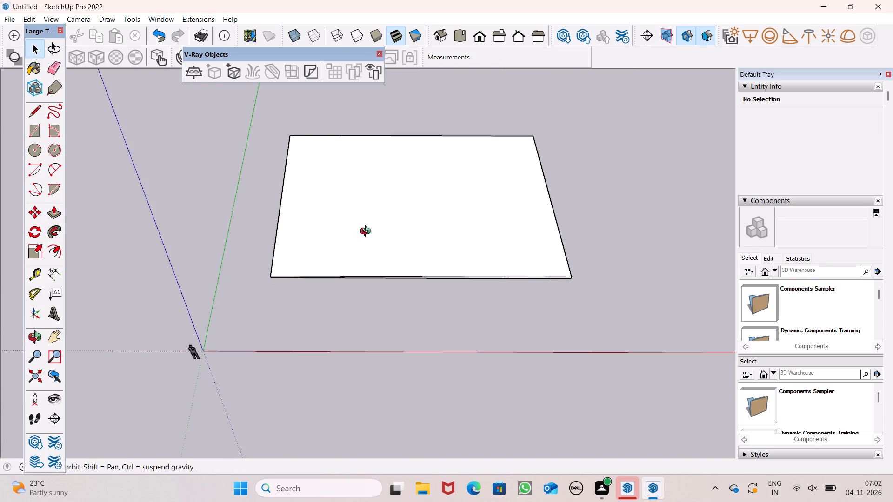
middle_click_drag(367, 232, 382, 359)
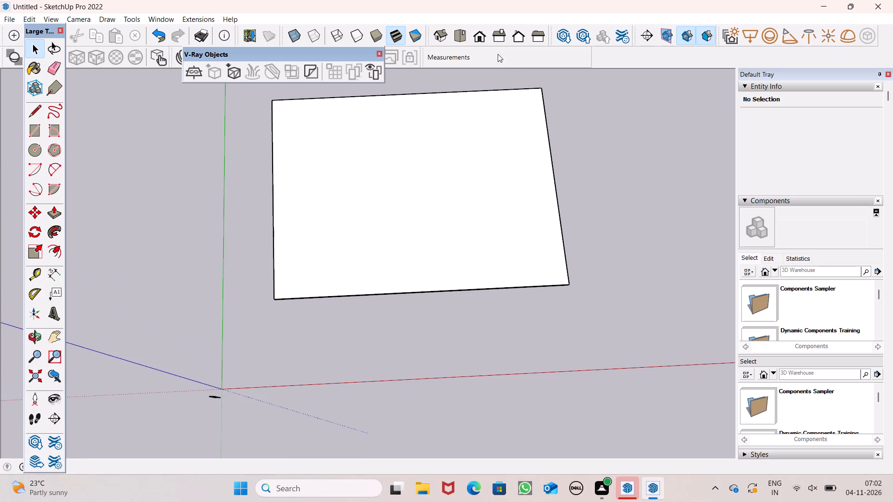
left_click(464, 36)
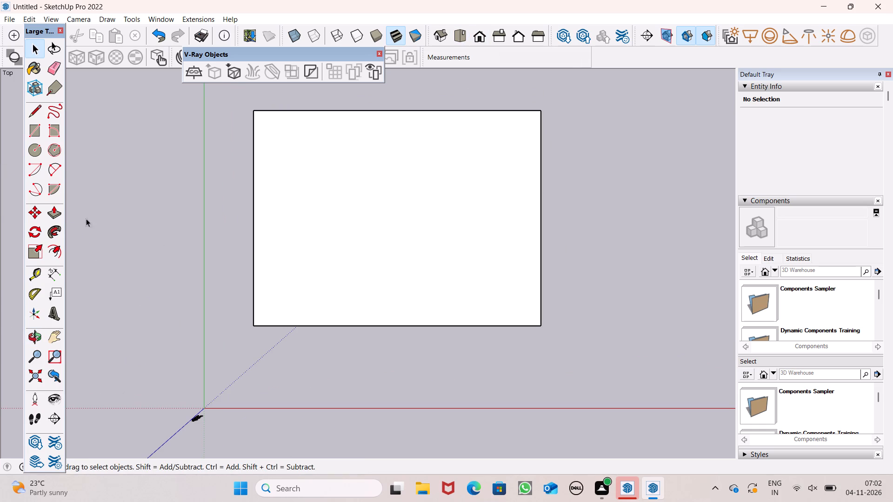
left_click(57, 250)
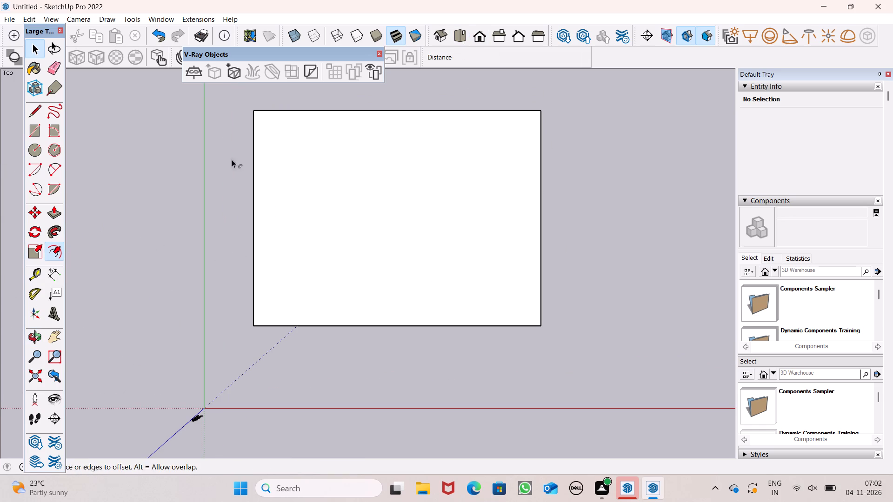
left_click_drag(297, 139, 302, 175)
type("9\"")
key("Return")
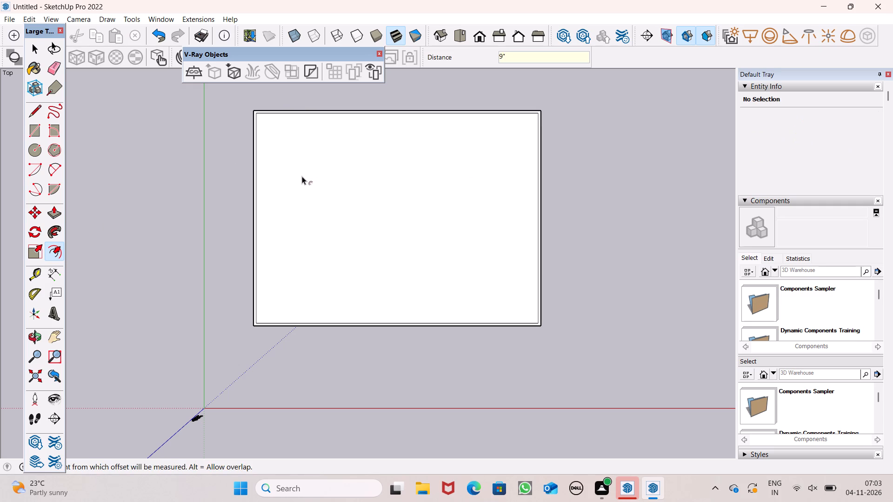
key("space")
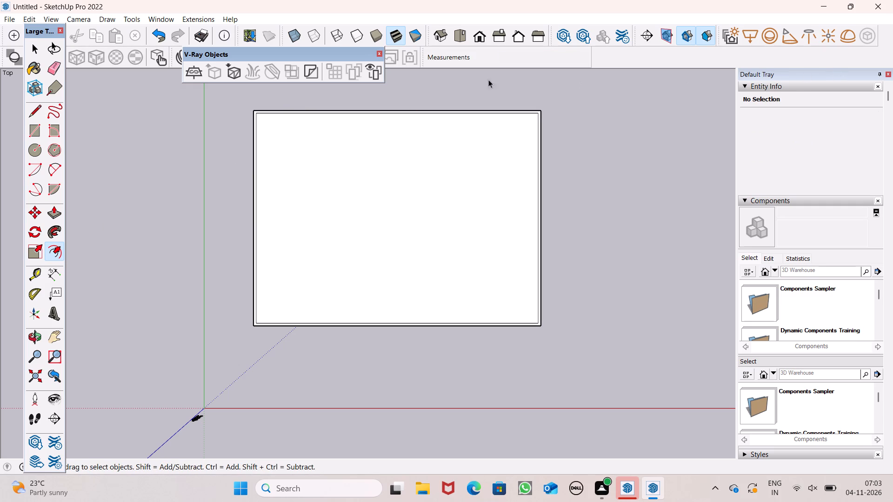
Place a guide line parallel to the right inner offset edge, about 36' 8" into the slab.
left_click(30, 275)
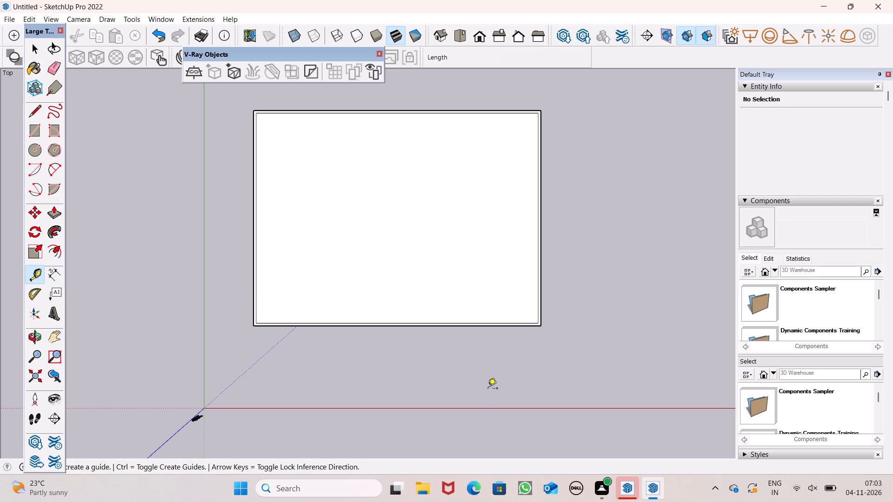
left_click(538, 305)
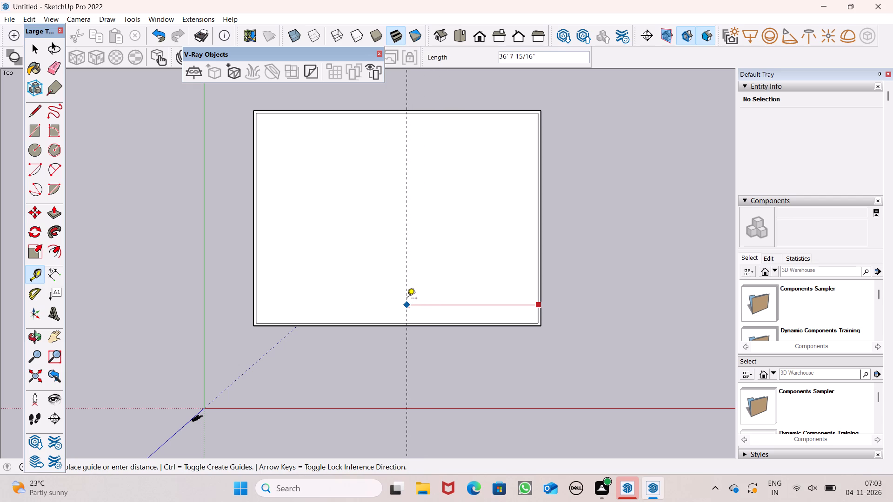
left_click(407, 299)
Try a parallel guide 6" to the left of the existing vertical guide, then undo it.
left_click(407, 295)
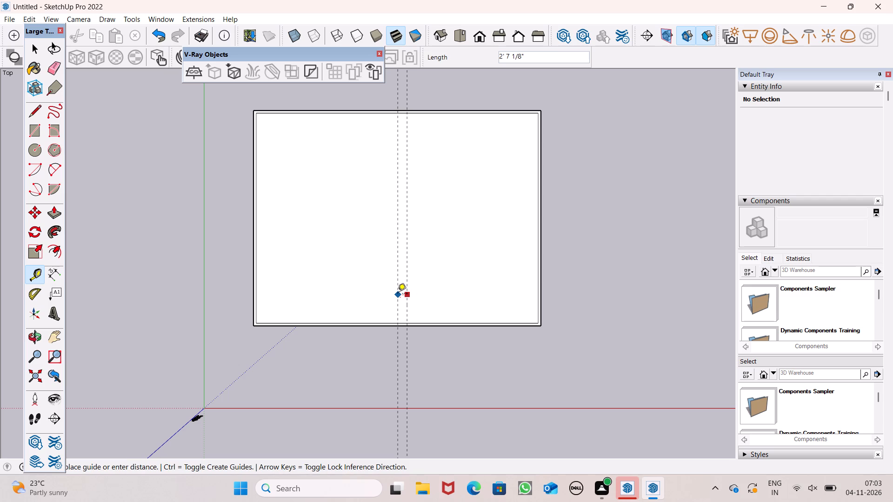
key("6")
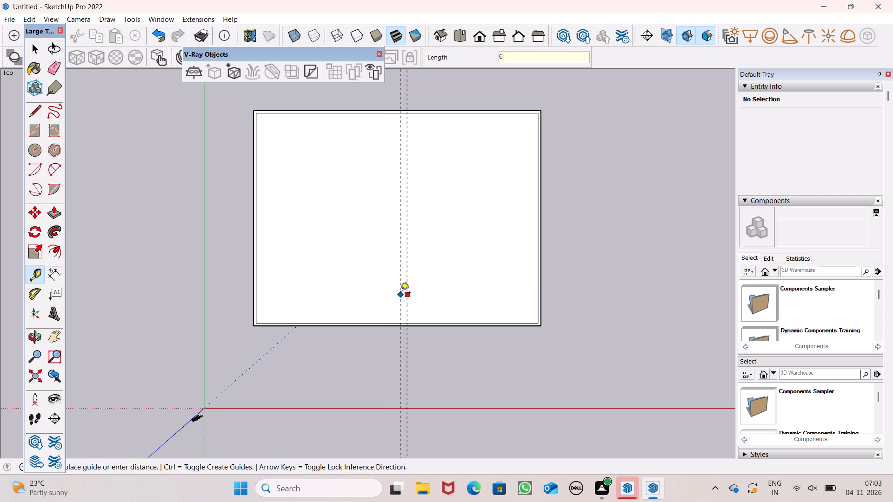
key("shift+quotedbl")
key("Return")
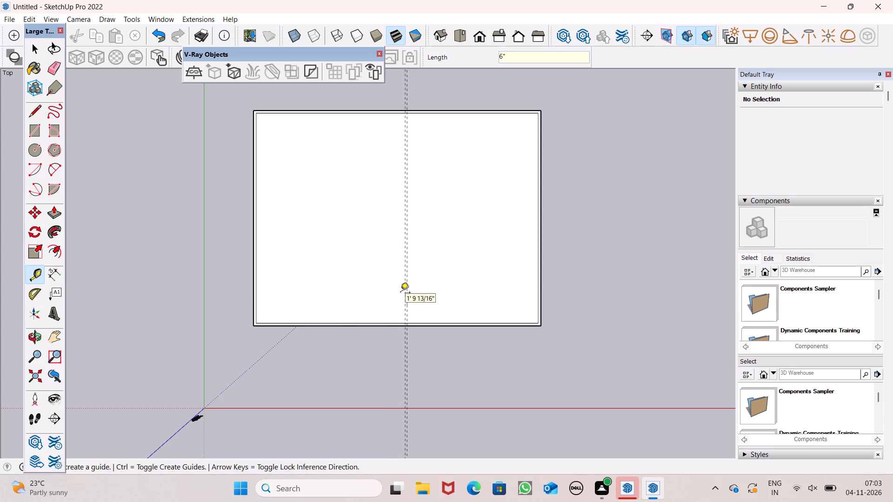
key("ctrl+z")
Place a parallel guide 9" to the left of the existing vertical guide to mark an interior wall's thickness.
type("9\"")
key("Return")
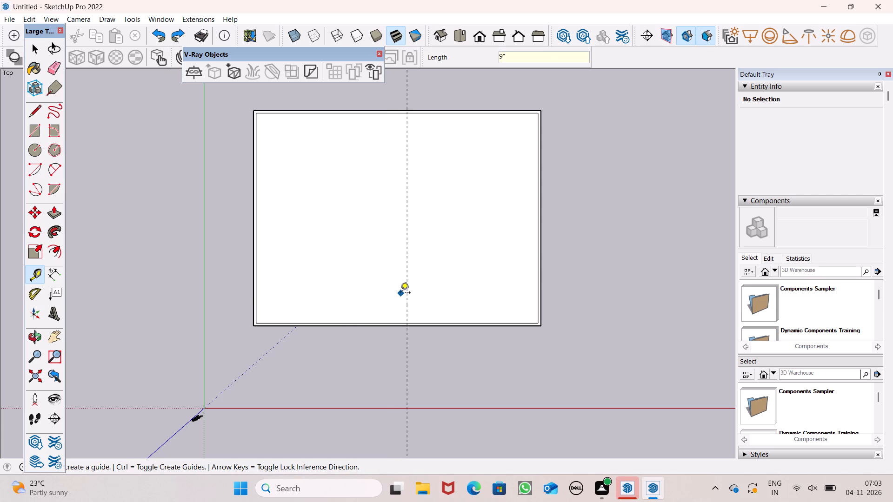
left_click(404, 297)
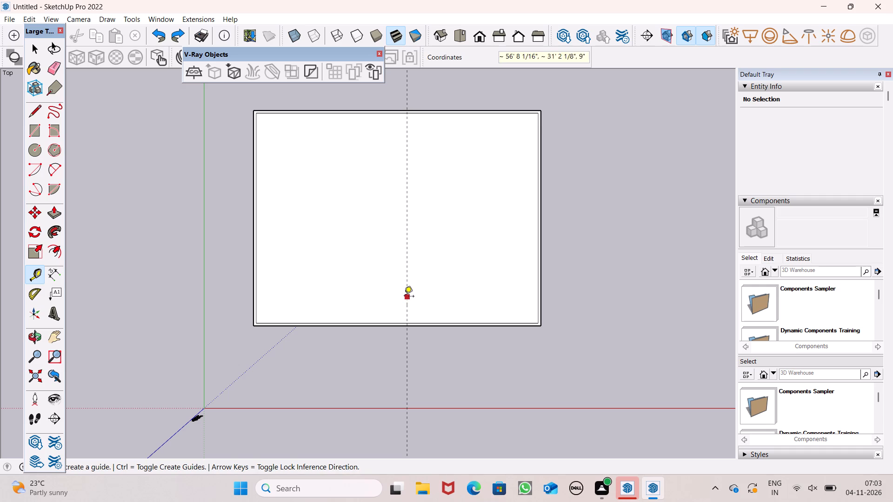
type("9\"")
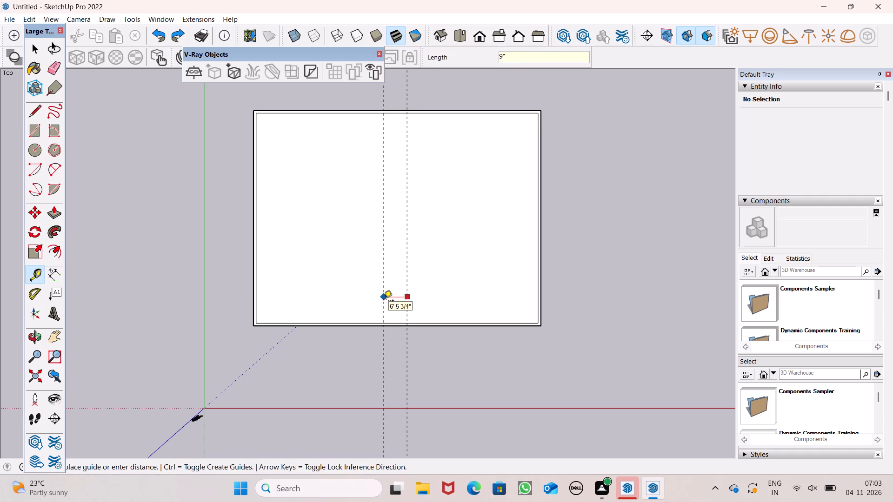
key("Return")
Add a second vertical guide pair: one about 18' 10" left of the first pair and another 9" further left.
scroll(445, 248, "down", 1)
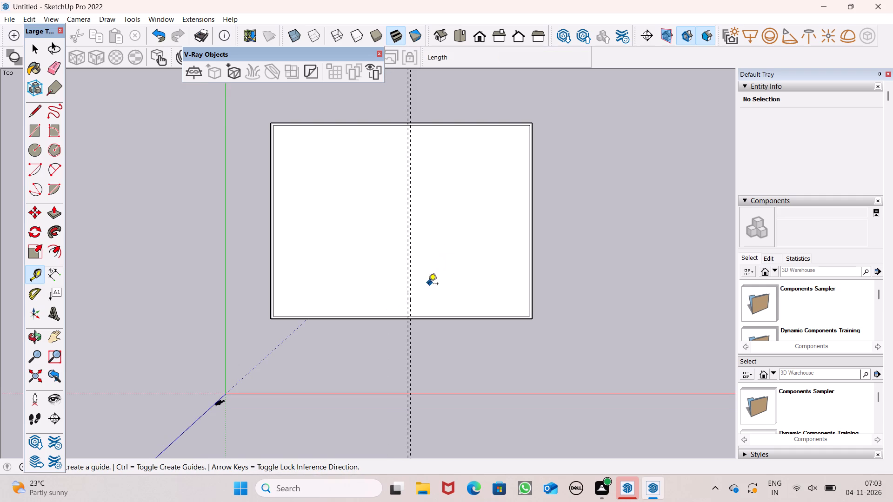
left_click(406, 274)
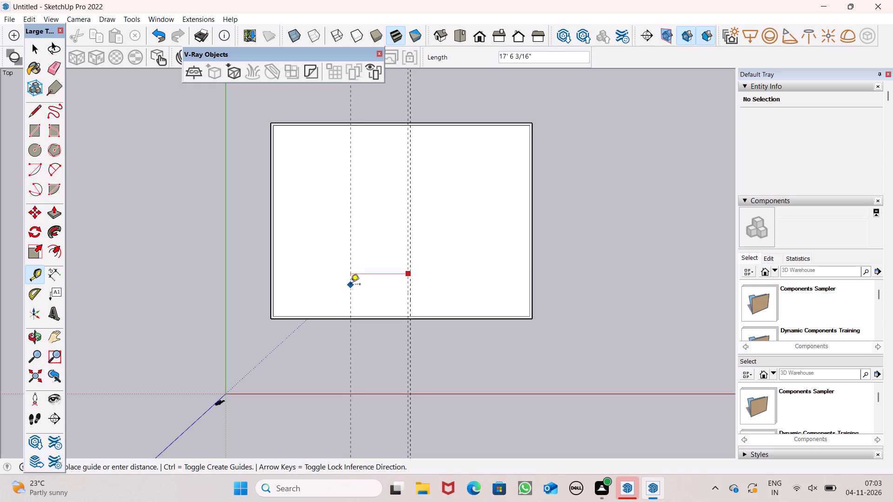
left_click(347, 286)
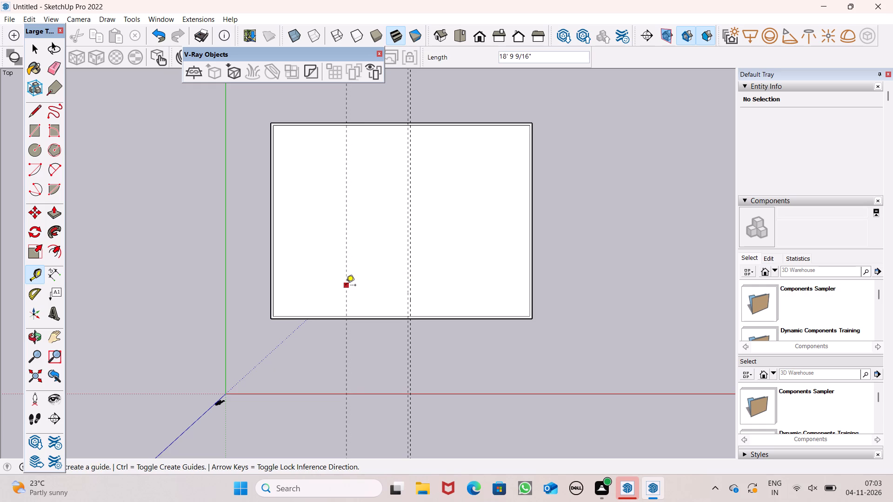
left_click(346, 286)
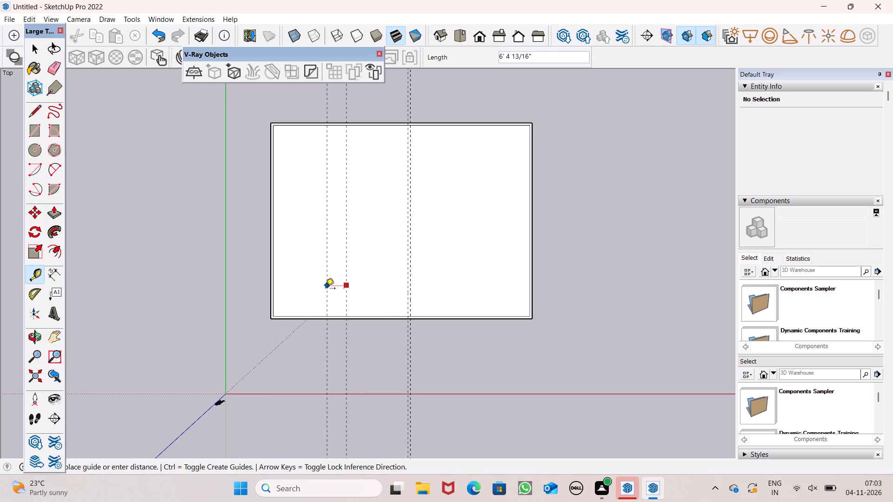
type("9\"")
key("Return")
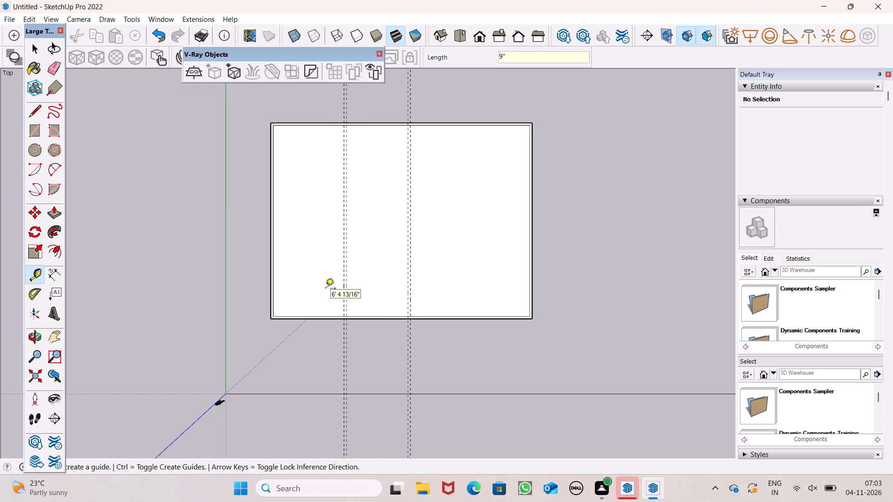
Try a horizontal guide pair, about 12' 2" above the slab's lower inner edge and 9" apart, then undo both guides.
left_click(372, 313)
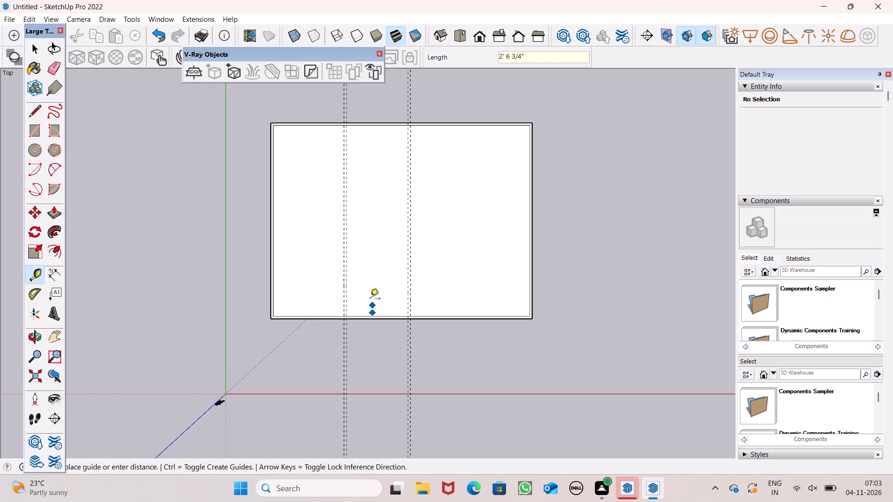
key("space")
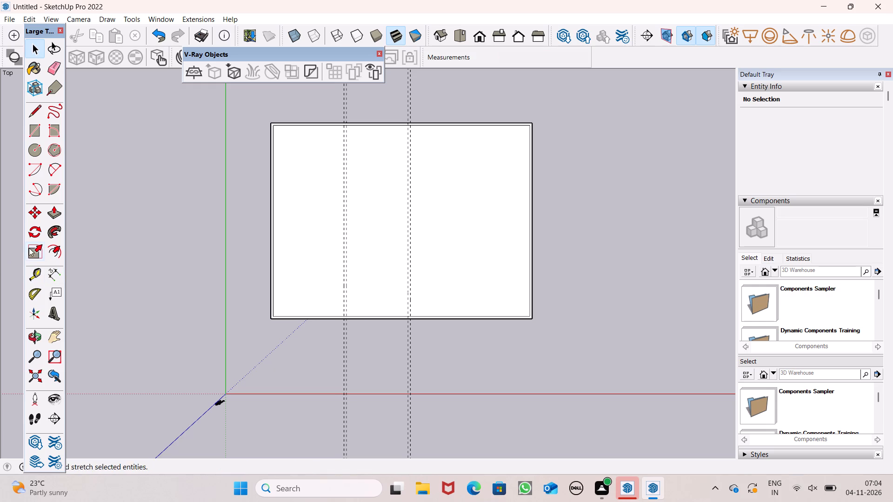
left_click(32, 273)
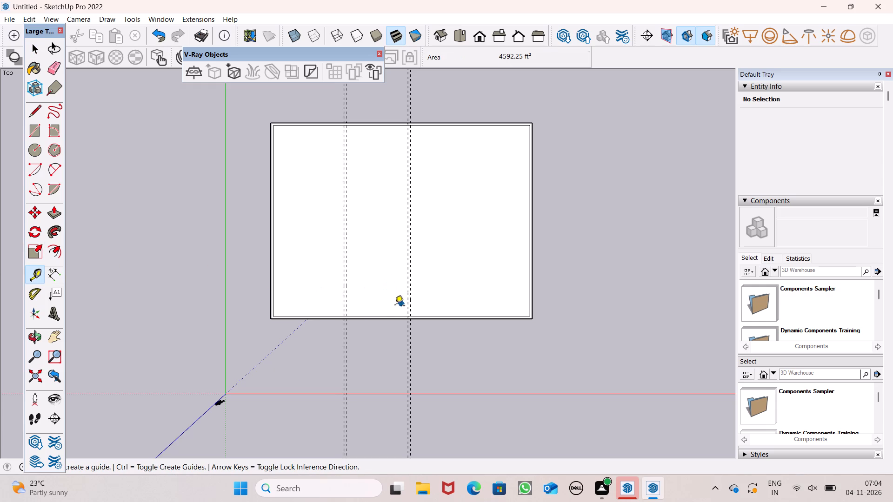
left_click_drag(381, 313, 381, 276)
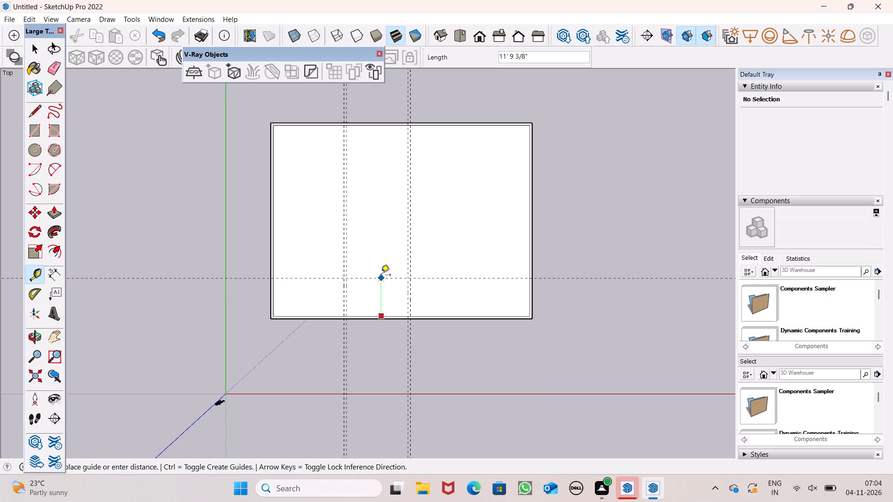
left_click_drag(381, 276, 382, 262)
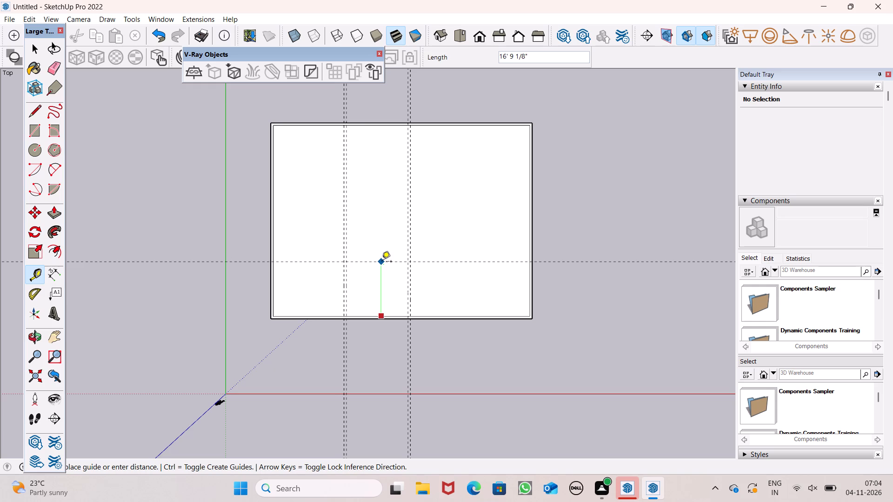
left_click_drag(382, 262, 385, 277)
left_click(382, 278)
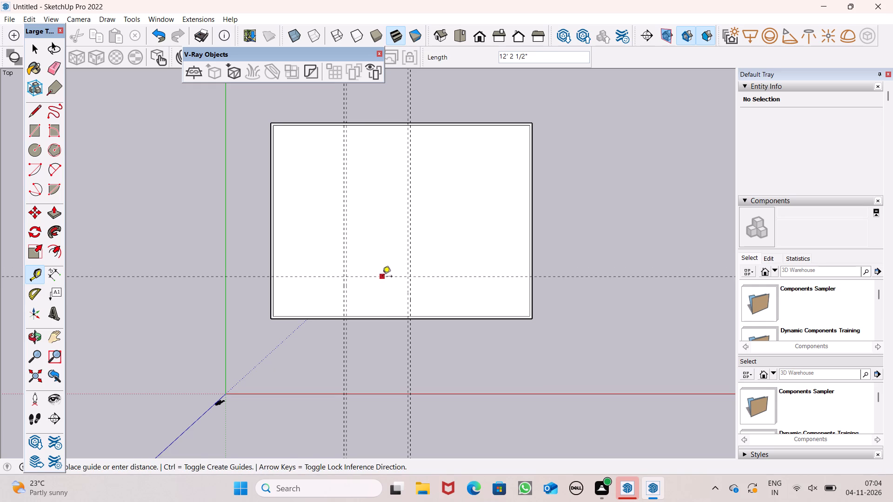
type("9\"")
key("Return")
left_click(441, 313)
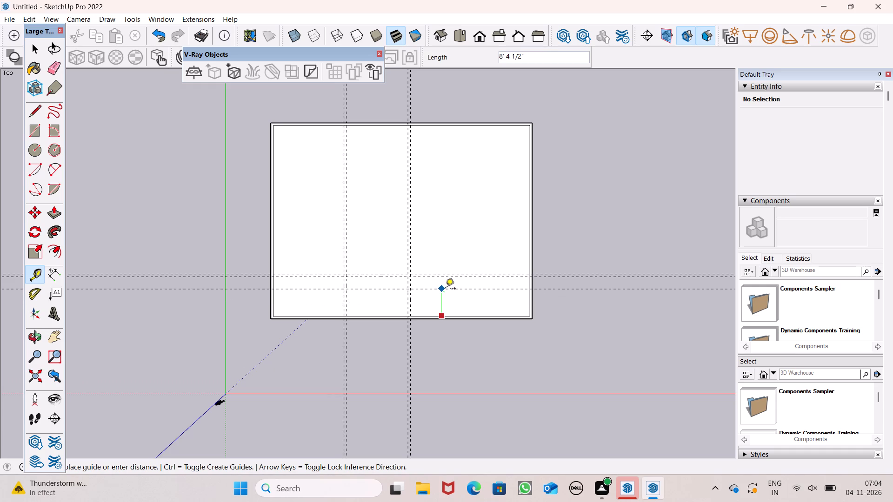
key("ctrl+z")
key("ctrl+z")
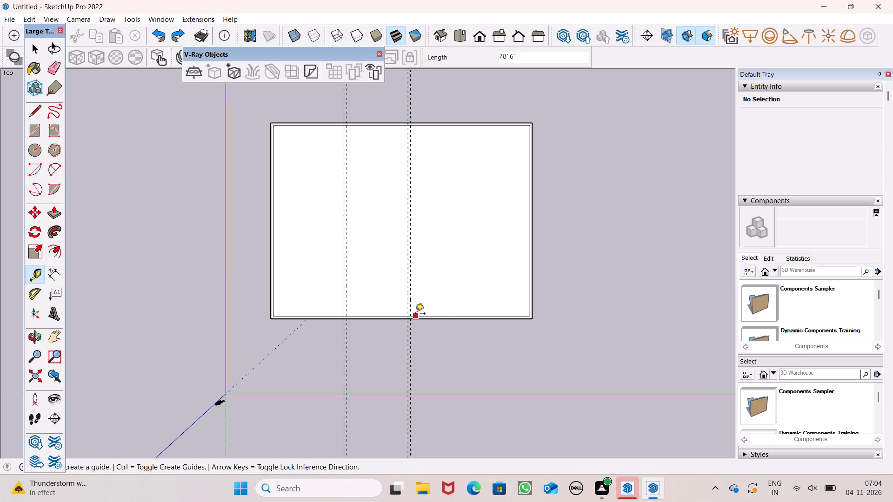
Place a horizontal guide about 8' above the slab's lower inner edge, plus a parallel guide 9" above it.
left_click(437, 314)
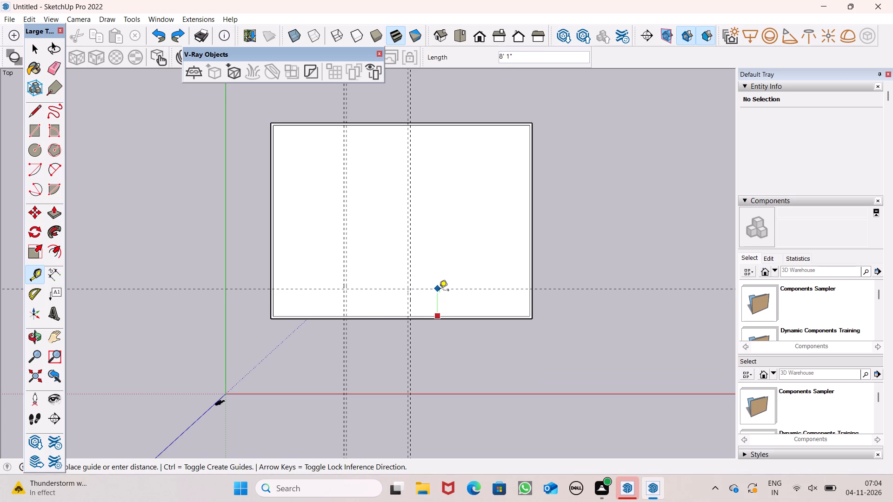
left_click(439, 291)
left_click(447, 291)
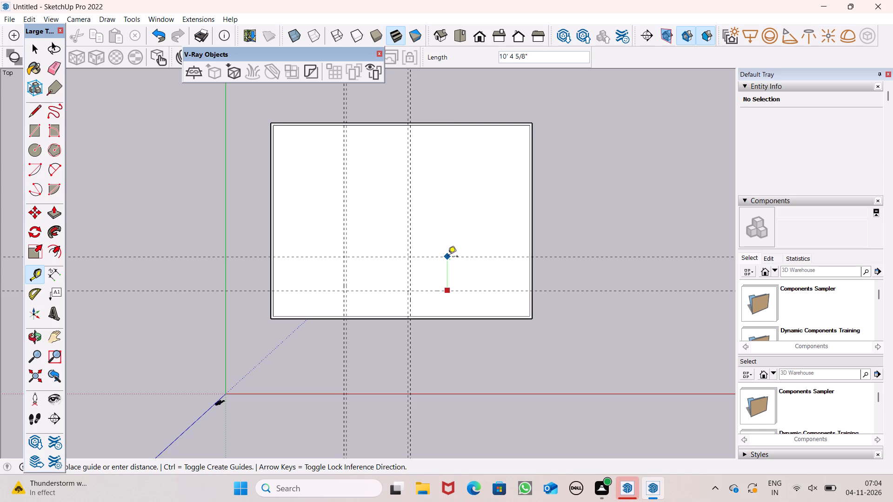
type("9\"")
key("Return")
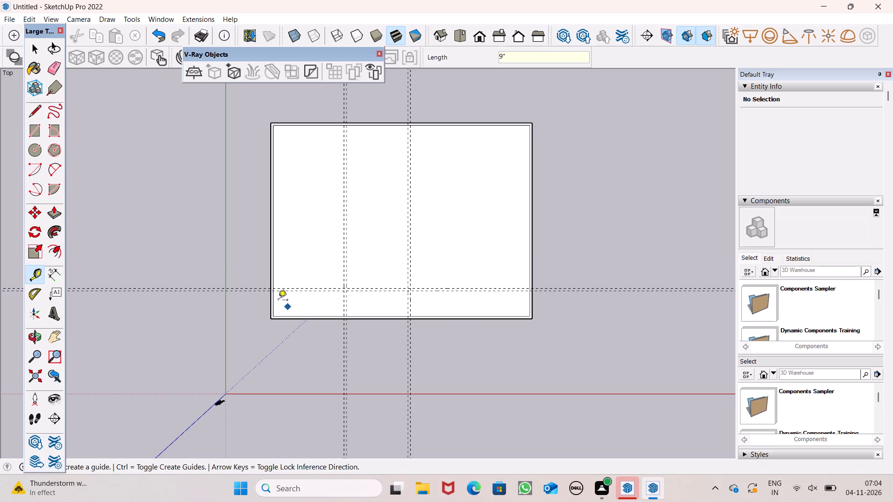
Place a horizontal guide about 6' 3" above the lower horizontal pair, plus a parallel guide 9" below the new one.
scroll(302, 258, "up", 5)
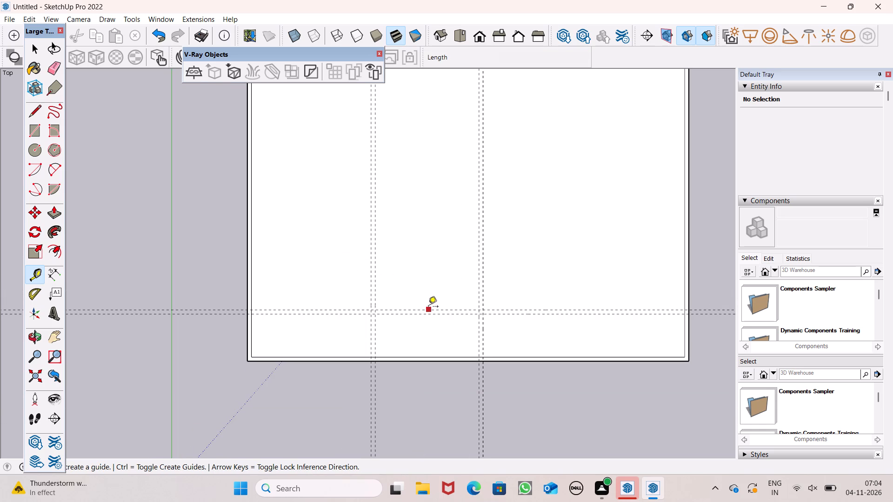
left_click(428, 307)
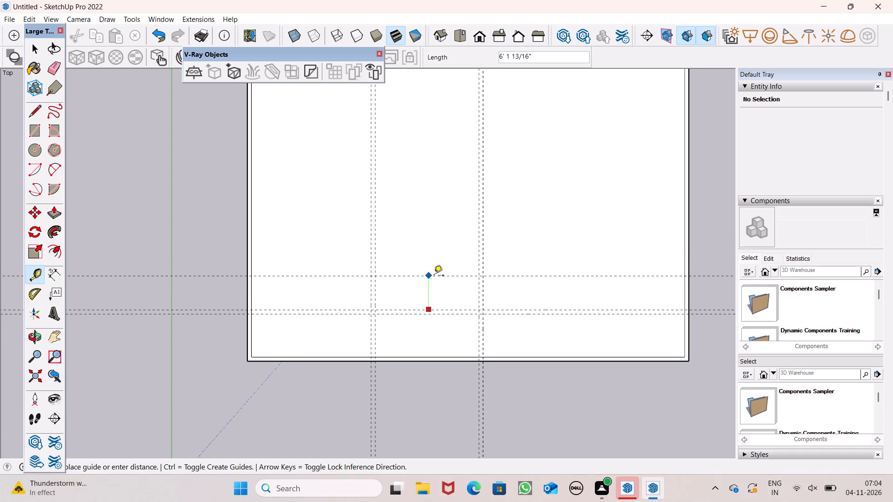
left_click(434, 276)
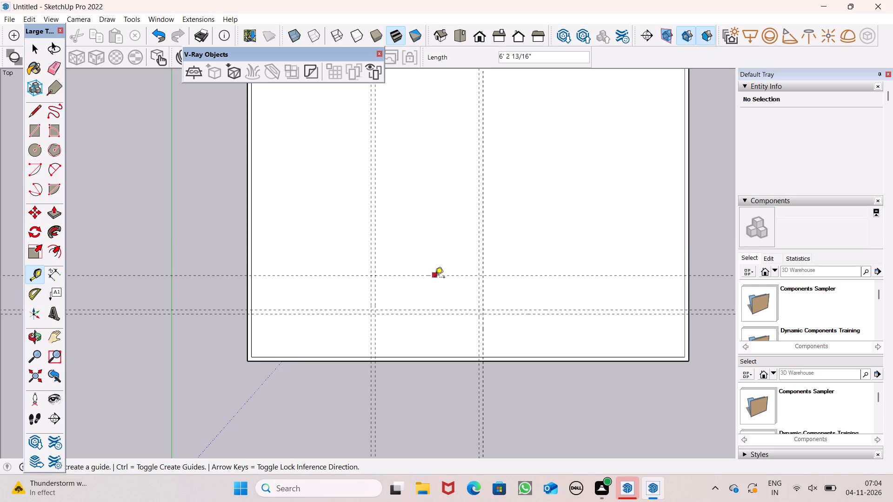
left_click(435, 277)
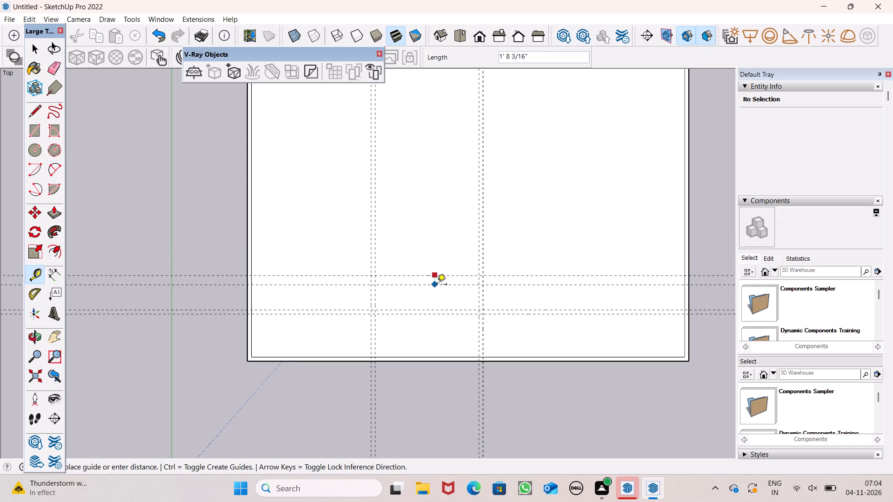
type("9\"")
key("Return")
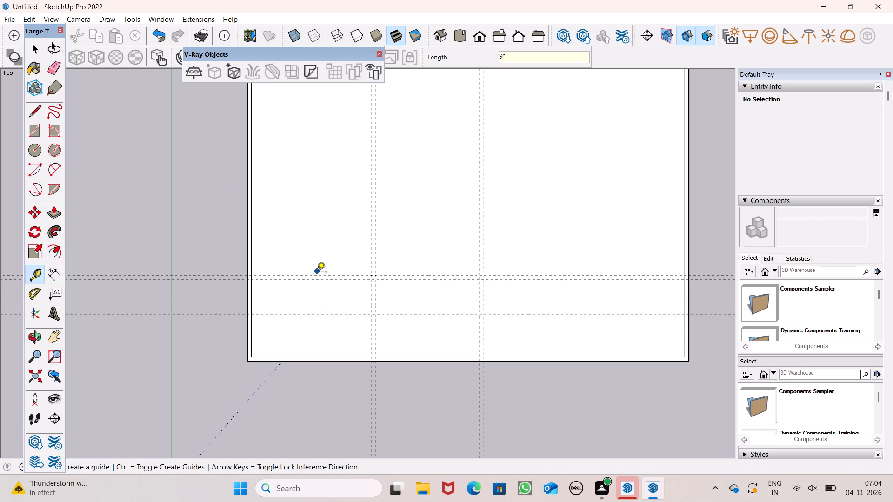
Place a third horizontal guide about 10' 1" above the second pair's upper guide, with a parallel guide 9" below it.
left_click(316, 275)
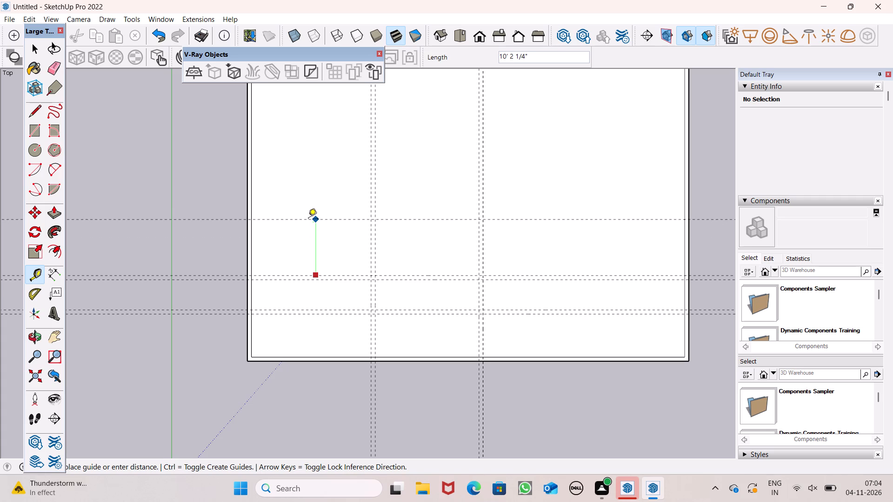
left_click(308, 220)
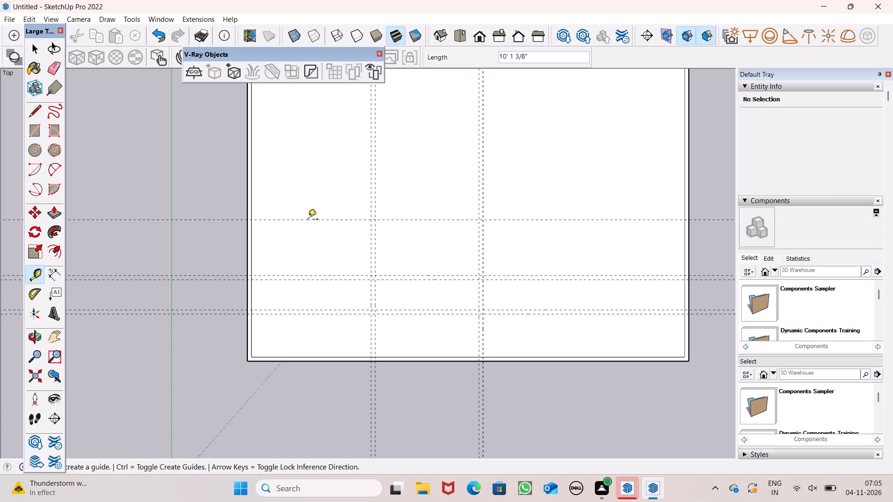
left_click(308, 221)
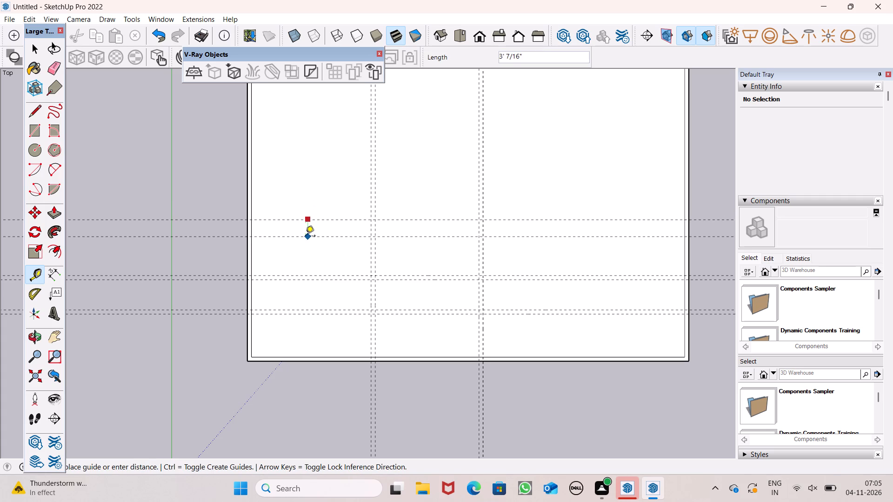
key("9")
key("shift+quotedbl")
key("Return")
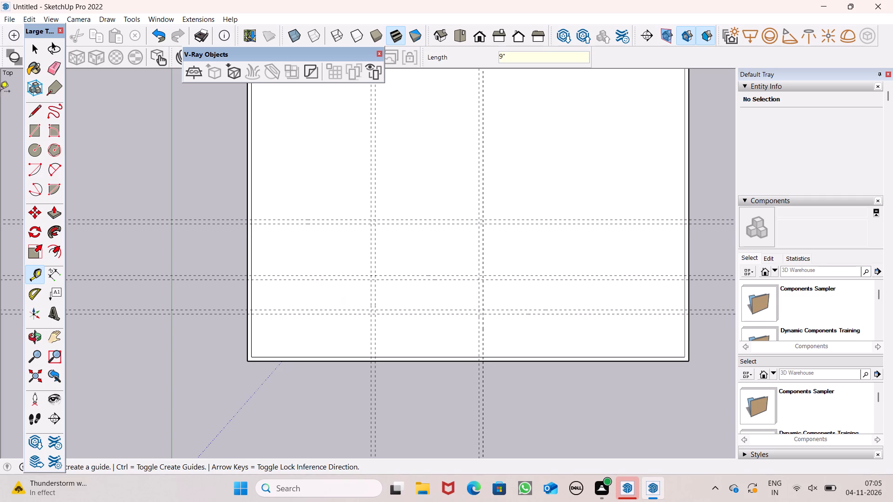
Draw a 9" by about 22' 5" wall rectangle between the top horizontal guides, from the left inner edge to the left vertical pair's far guide.
left_click(29, 137)
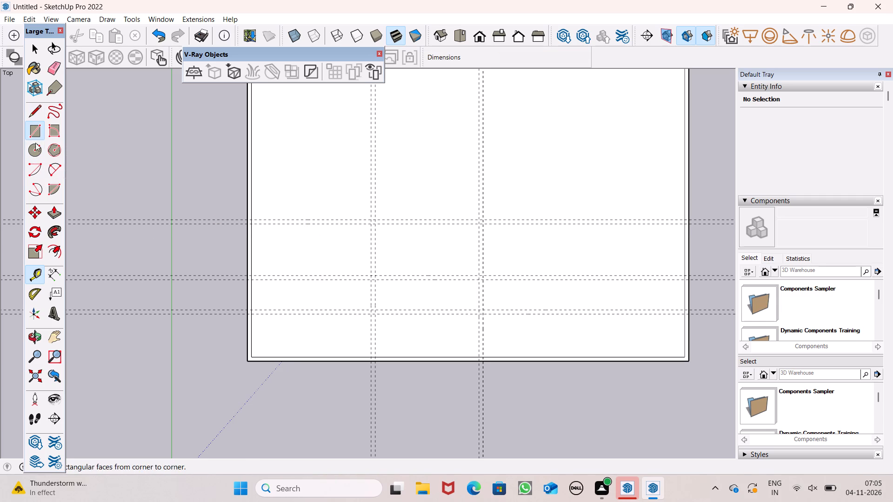
left_click(252, 217)
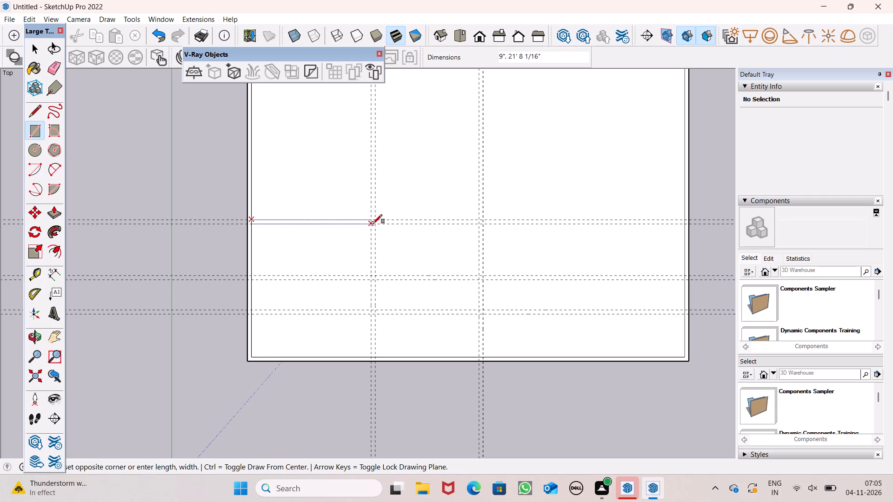
scroll(380, 222, "up", 6)
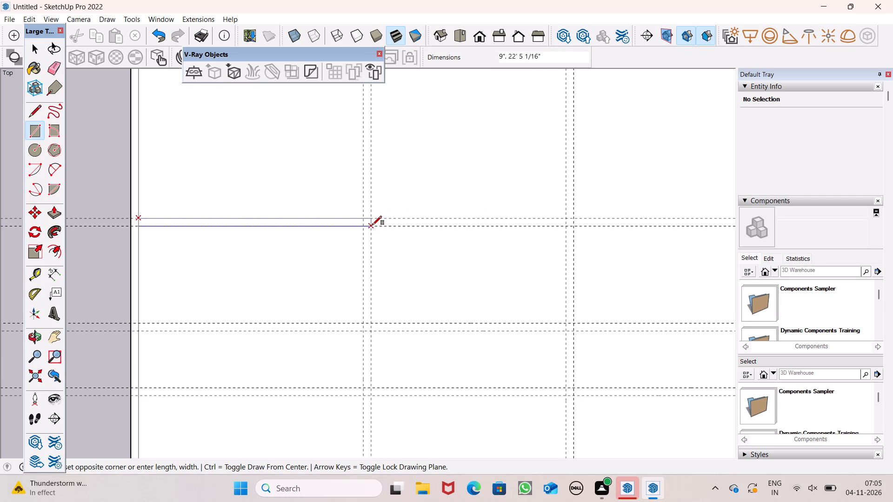
left_click(373, 225)
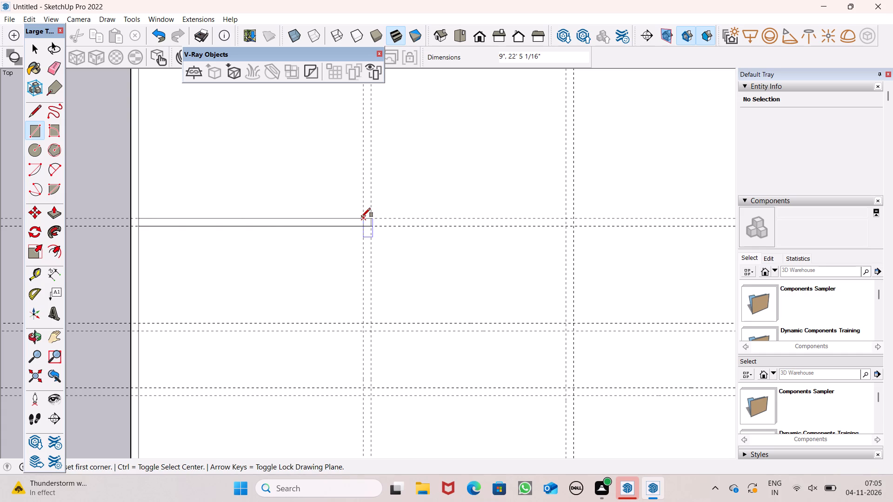
Draw a 9" by about 19' 7" wall rectangle between the middle horizontal guides, from the left vertical pair's far guide to the right pair's far guide.
left_click(369, 320)
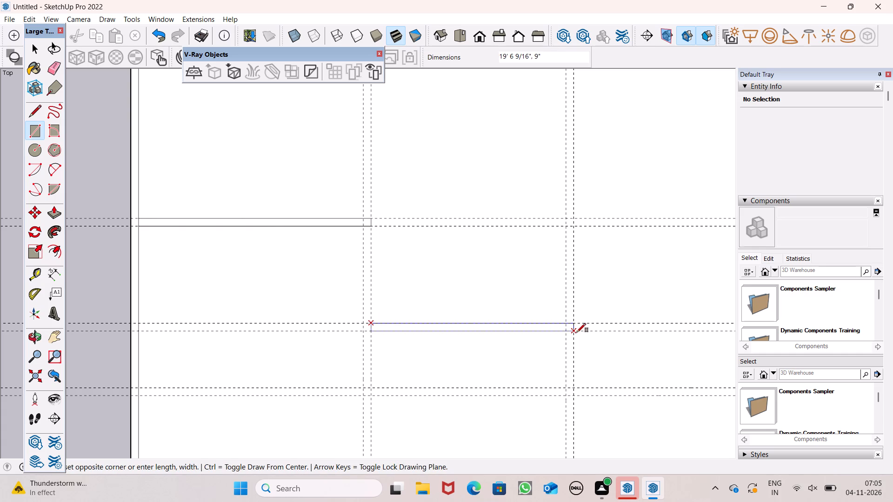
left_click(575, 329)
Draw a 9" by about 44' 6" wall rectangle between the left vertical guides, from the upper inner edge to the middle horizontal wall's lower edge.
scroll(485, 209, "down", 7)
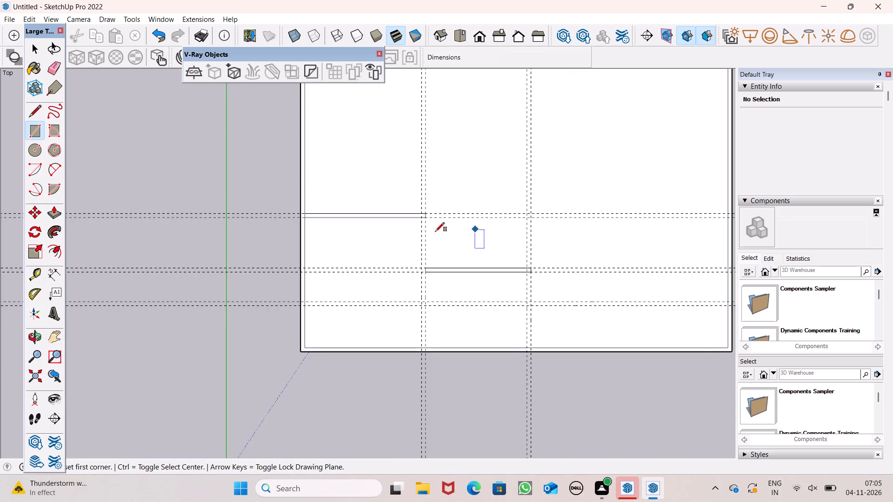
scroll(413, 254, "down", 9)
scroll(410, 161, "up", 15)
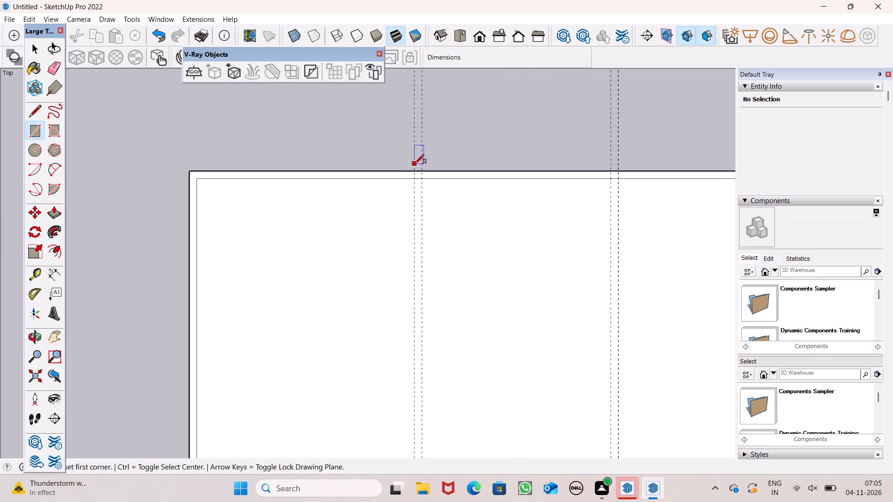
left_click(412, 177)
scroll(462, 215, "down", 8)
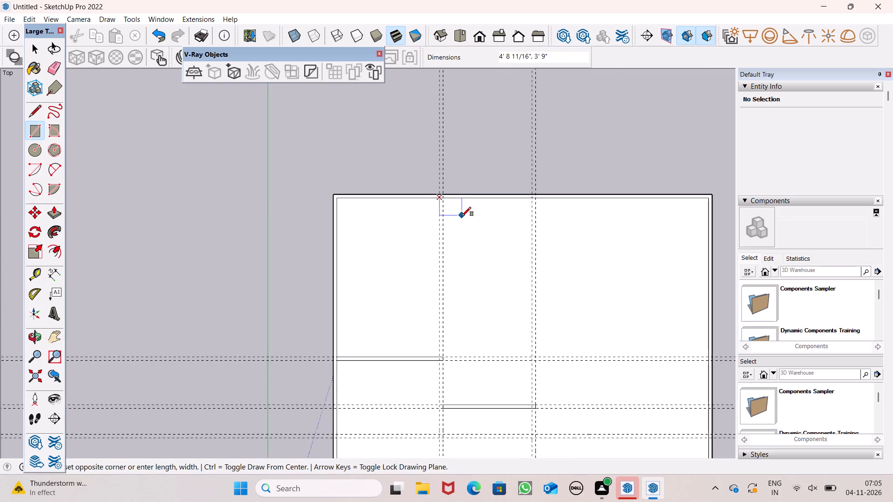
scroll(462, 216, "down", 7)
scroll(440, 372, "up", 7)
scroll(490, 233, "up", 4)
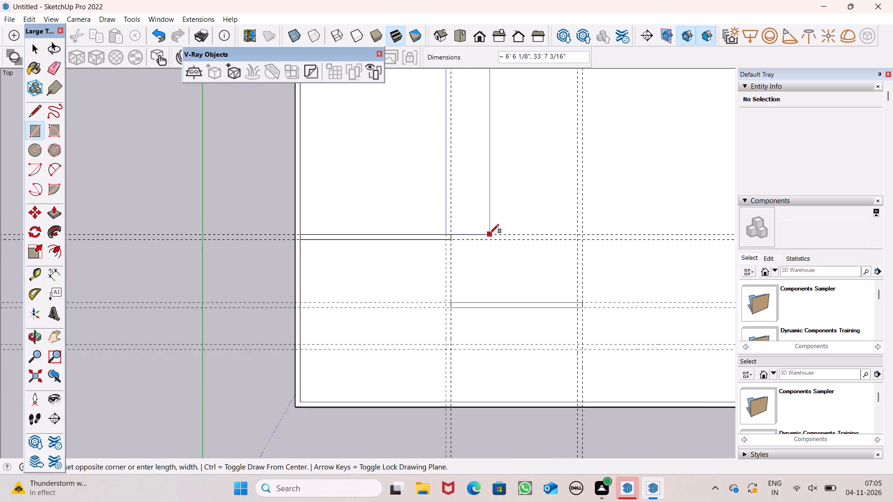
scroll(490, 233, "up", 3)
left_click(438, 340)
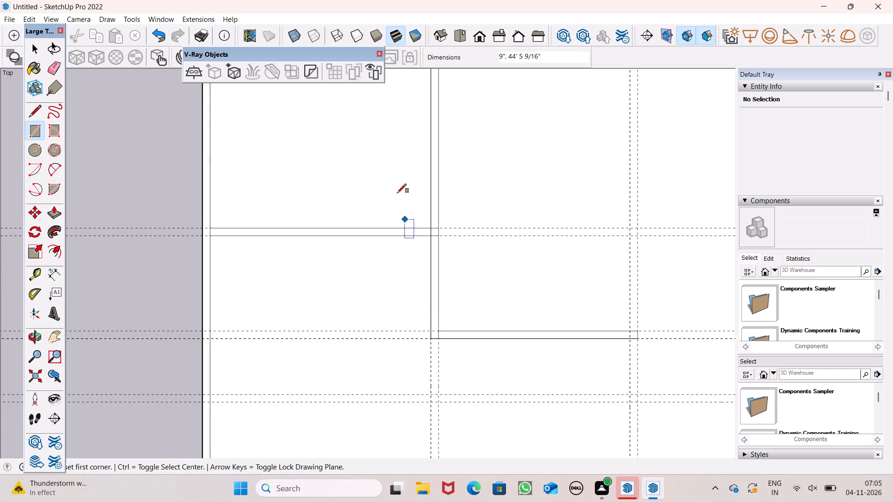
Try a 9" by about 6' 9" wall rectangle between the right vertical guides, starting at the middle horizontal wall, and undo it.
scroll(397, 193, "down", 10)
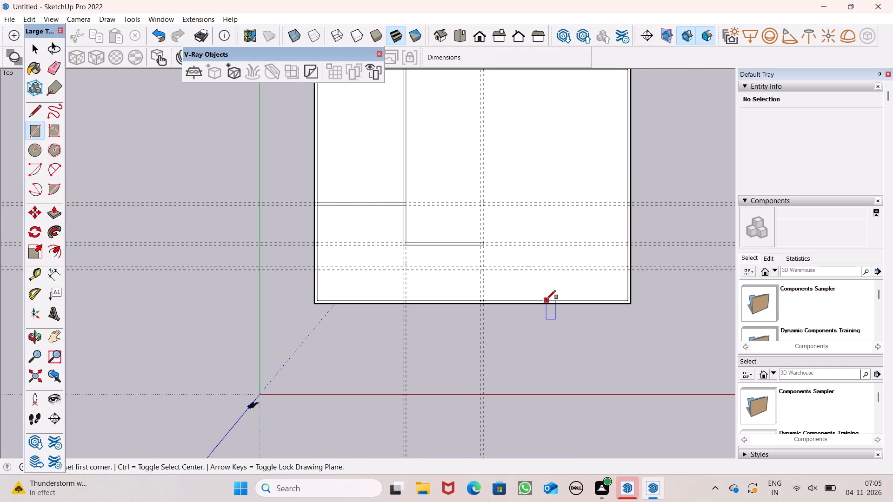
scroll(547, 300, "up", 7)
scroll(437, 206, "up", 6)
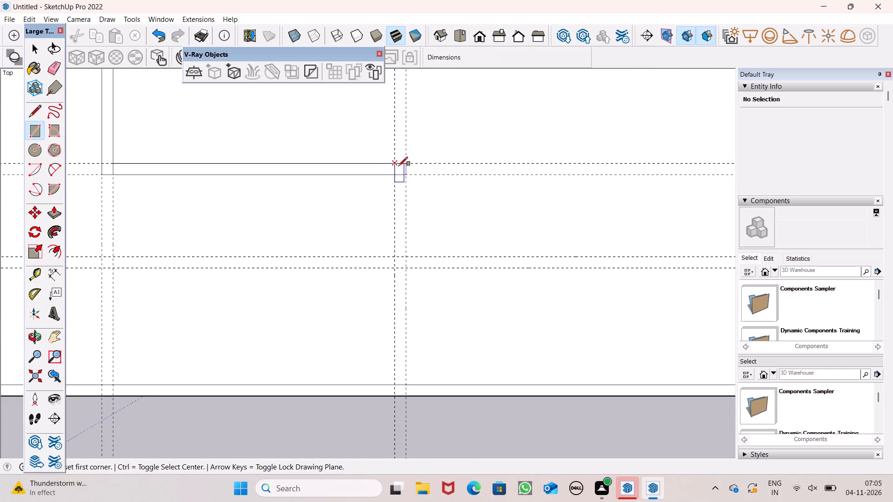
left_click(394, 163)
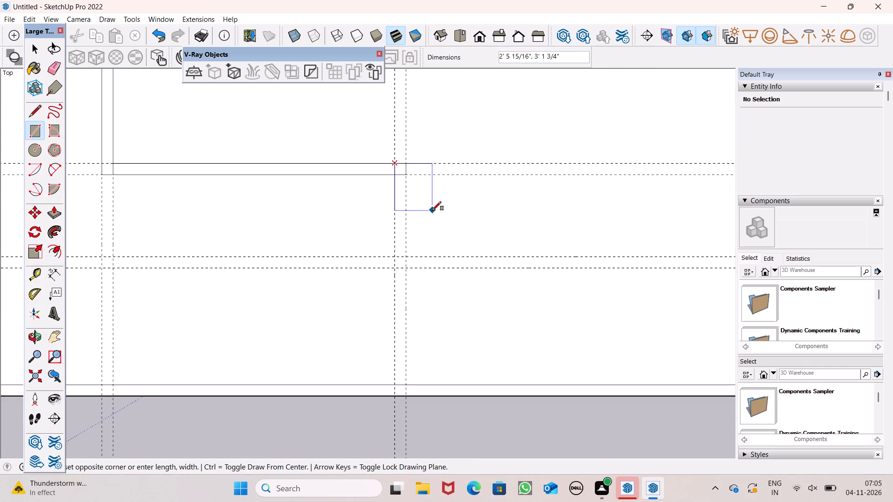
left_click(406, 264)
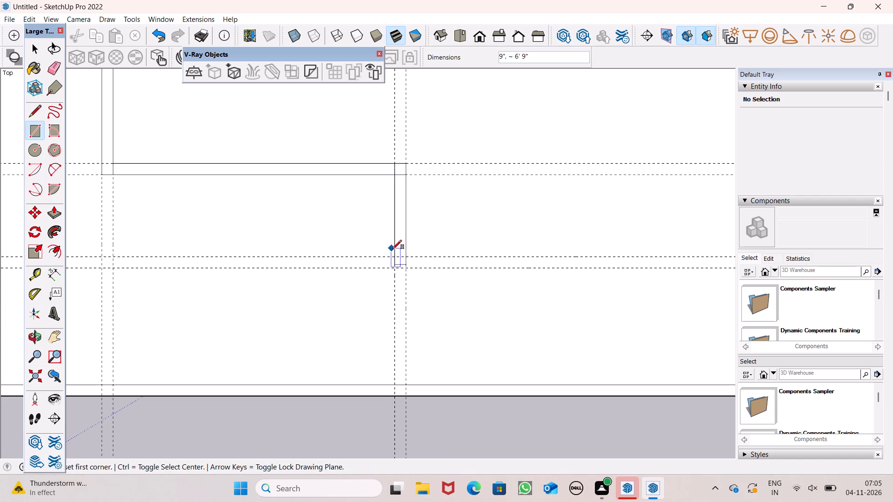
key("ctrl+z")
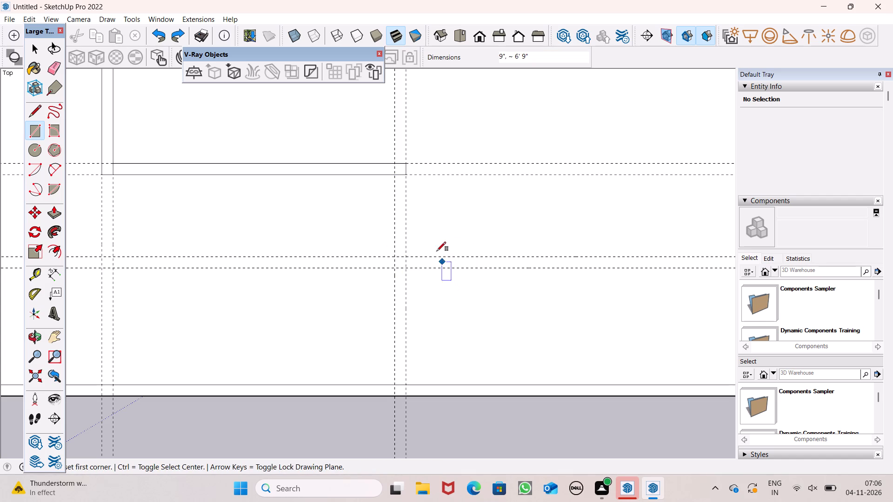
Draw a 9" by about 7' 3" wall rectangle between the right vertical guides, from just above the middle horizontal wall to the lowest horizontal guide.
left_click(394, 160)
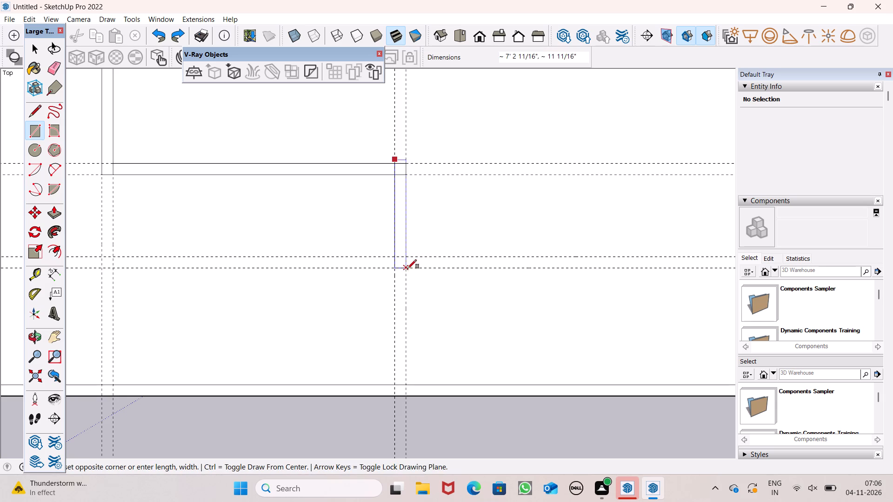
left_click(407, 267)
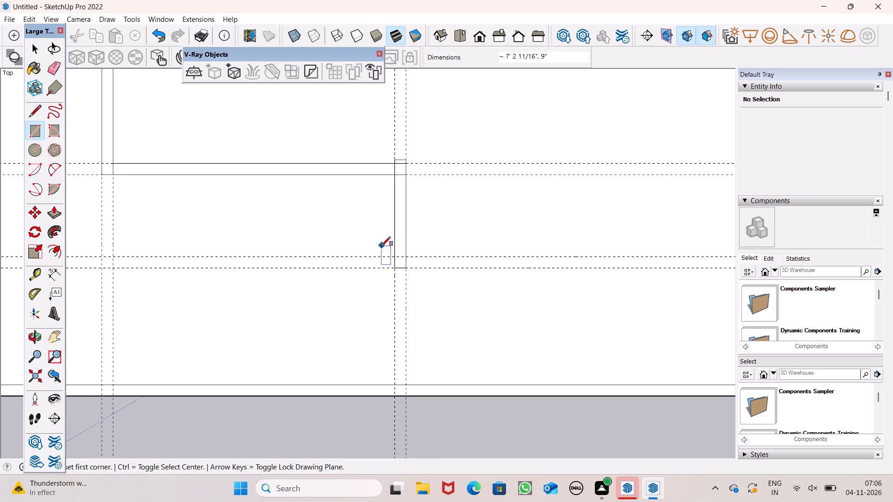
Draw a 9" by about 37' wall rectangle between the lowest horizontal guides, from the right vertical pair's near guide to the slab's right inner edge.
left_click(393, 256)
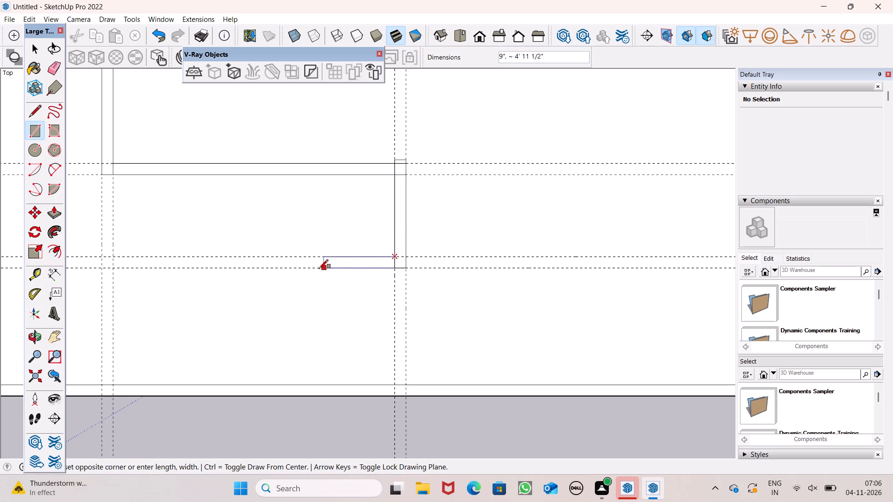
scroll(316, 273, "down", 6)
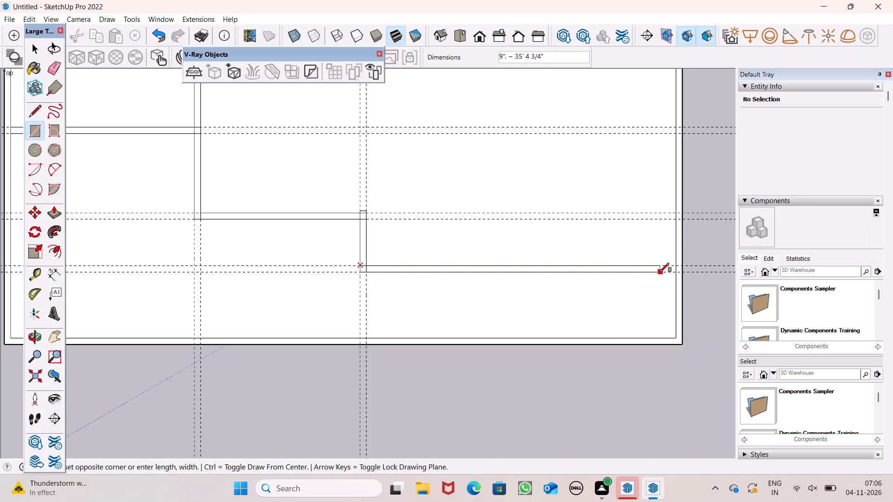
scroll(660, 271, "up", 6)
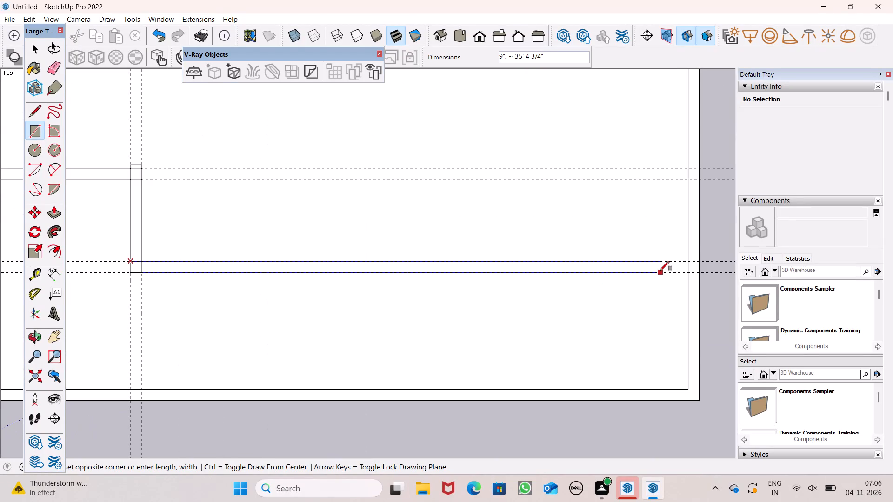
scroll(672, 272, "up", 5)
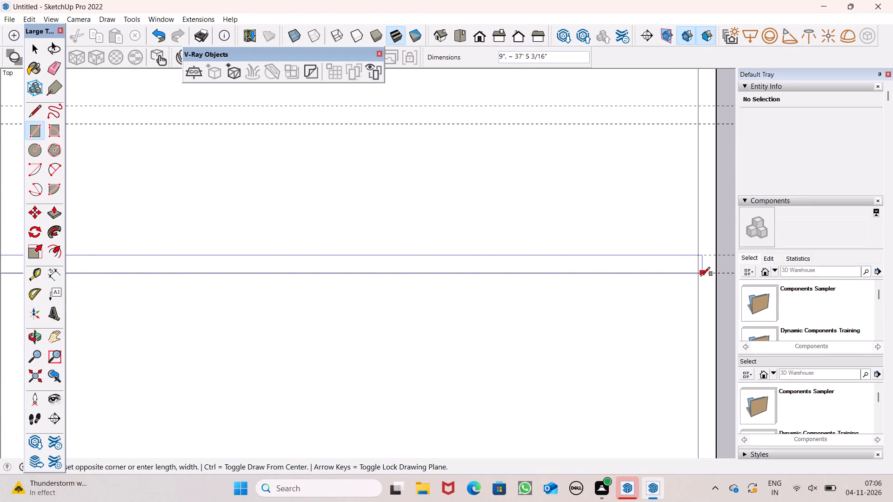
left_click(700, 276)
Draw a 9" by about 12' 5" wall rectangle between the right vertical guides, extending down from the upper inner edge.
scroll(548, 260, "down", 7)
scroll(628, 277, "down", 5)
scroll(630, 317, "down", 7)
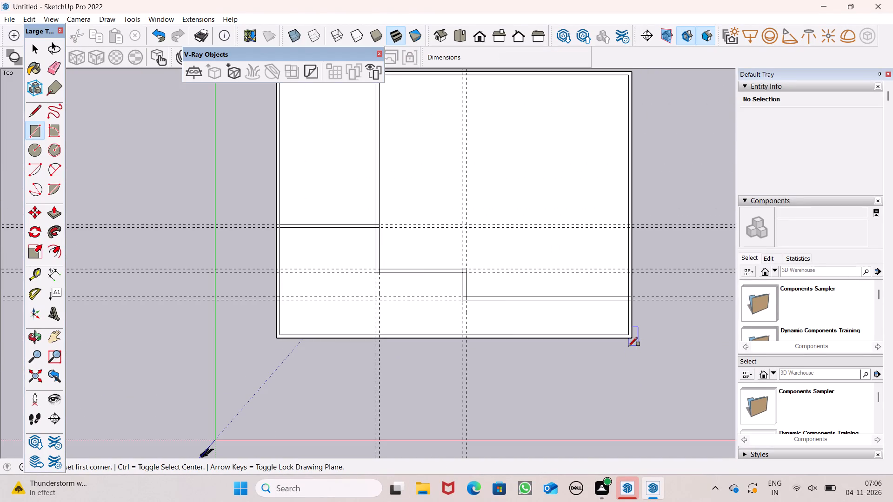
scroll(468, 271, "down", 1)
scroll(458, 229, "up", 3)
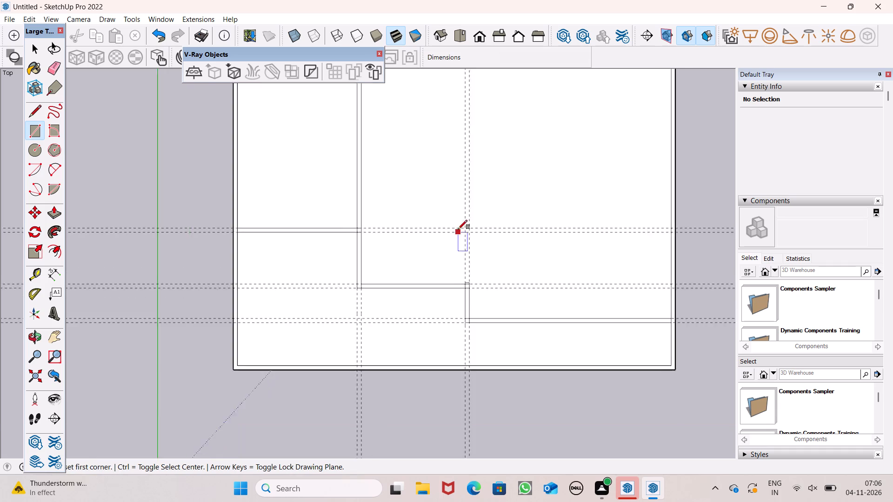
scroll(458, 229, "up", 2)
scroll(458, 231, "down", 5)
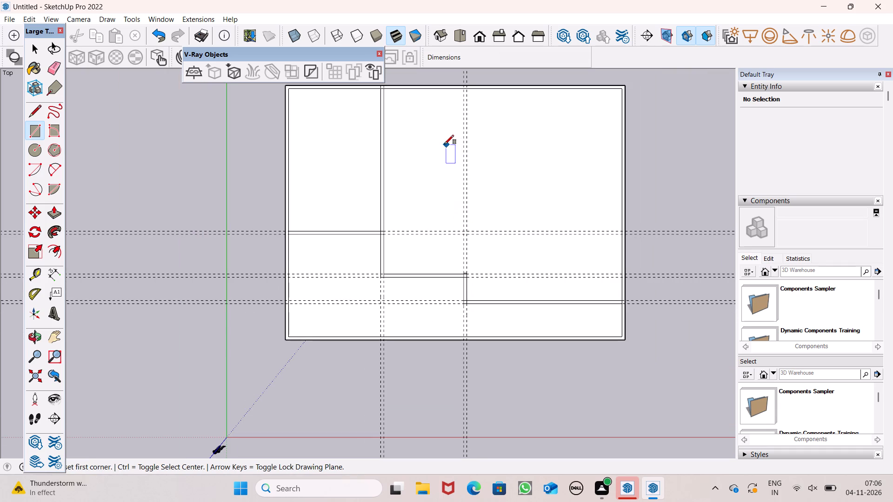
scroll(444, 143, "down", 1)
scroll(468, 49, "up", 1)
scroll(452, 94, "up", 1)
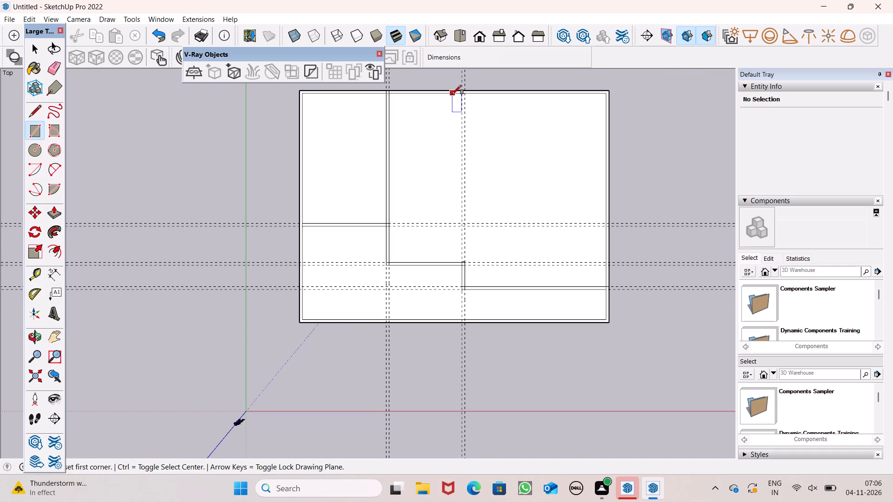
scroll(456, 87, "up", 15)
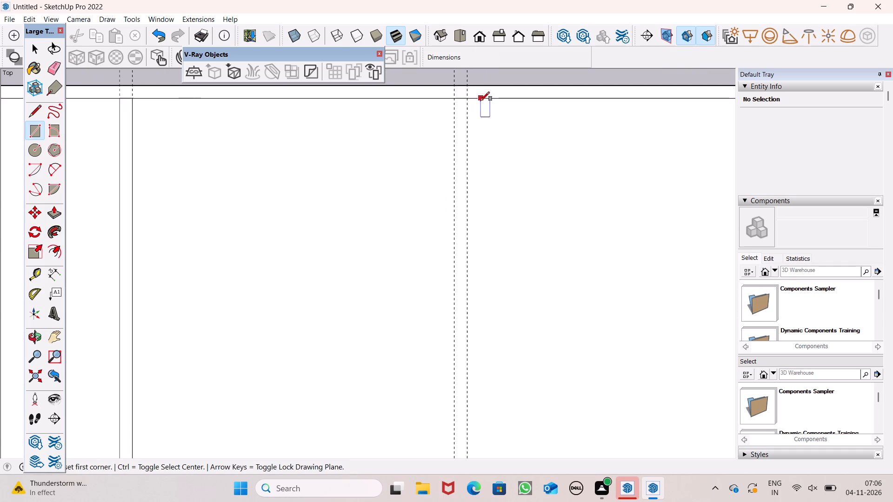
scroll(471, 109, "up", 4)
left_click(446, 92)
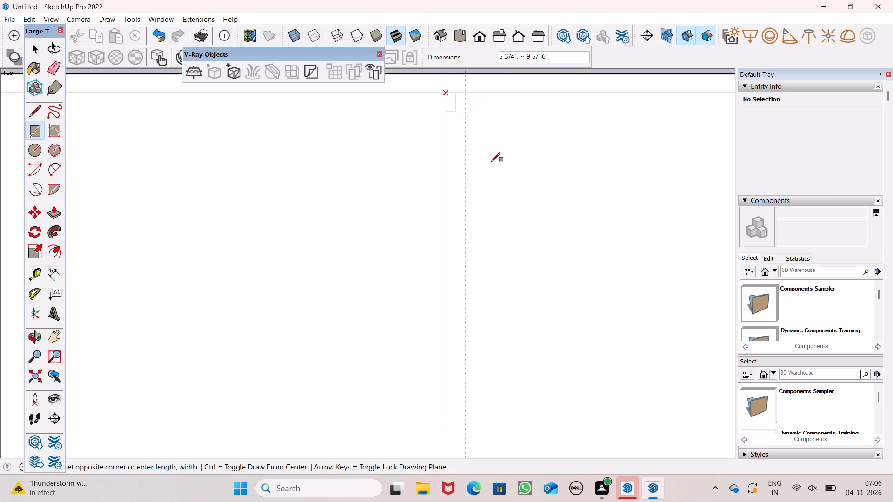
scroll(471, 203, "down", 7)
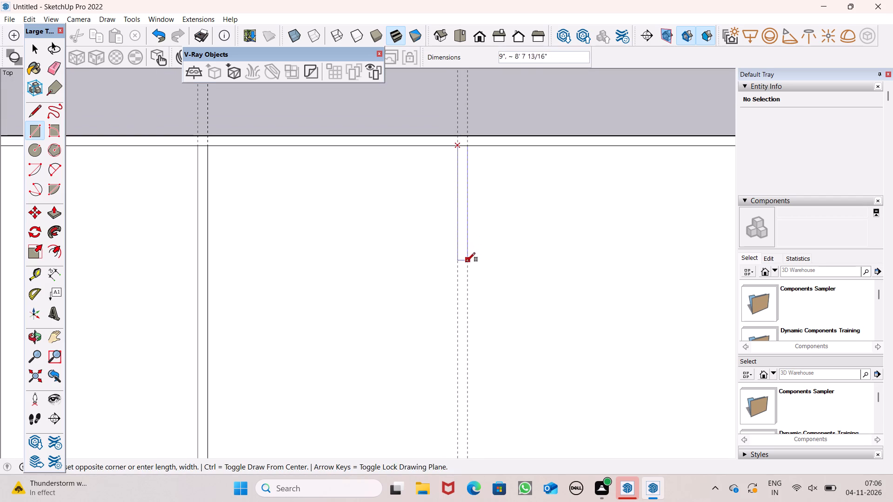
left_click(467, 310)
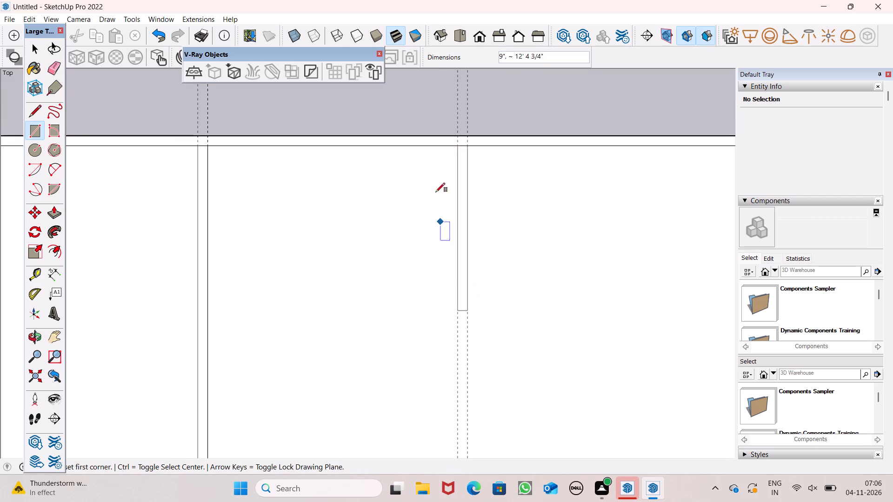
Draw a 9" by about 18' 11" wall rectangle between the right vertical guides, ending at the middle horizontal wall and leaving an opening above.
scroll(433, 172, "down", 13)
scroll(446, 310, "up", 4)
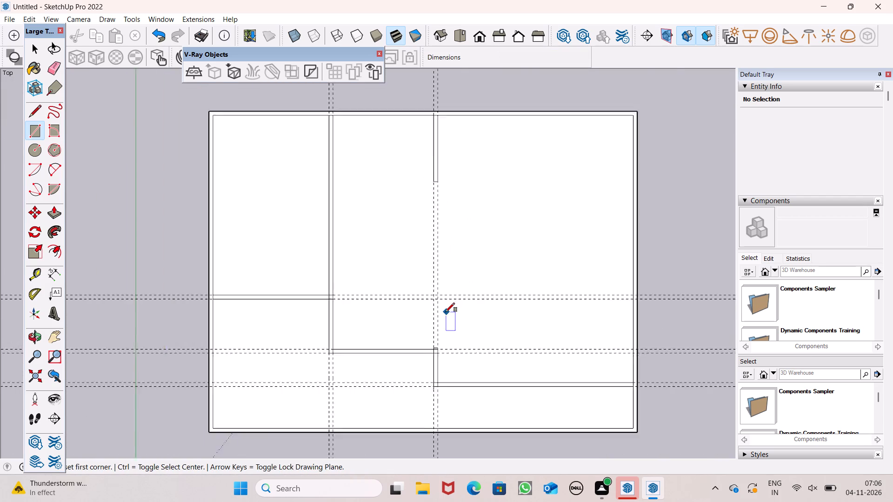
scroll(446, 312, "up", 2)
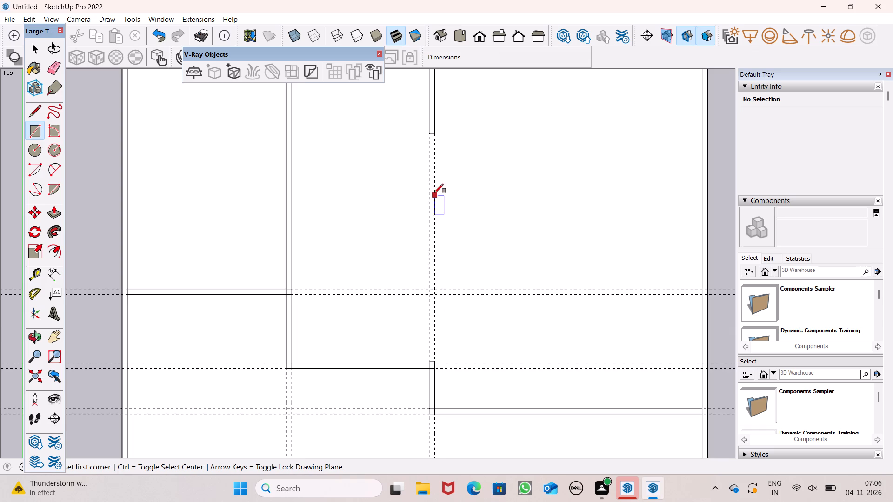
scroll(434, 193, "down", 3)
scroll(451, 275, "up", 5)
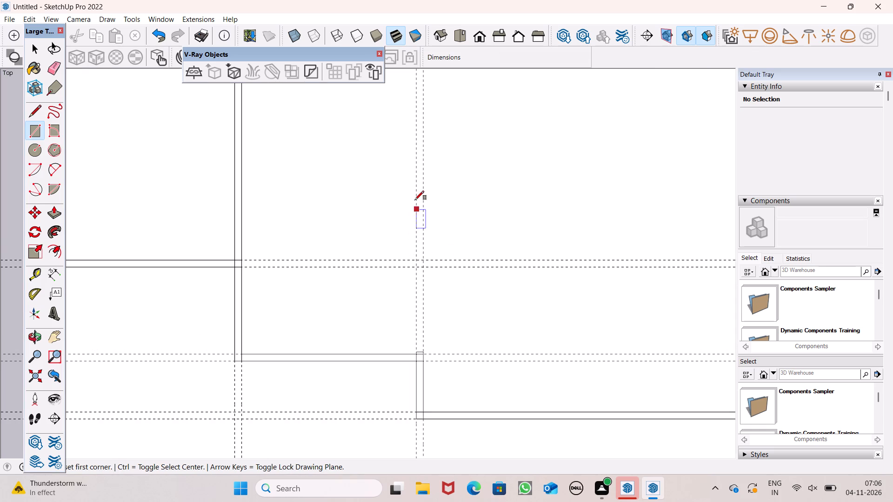
left_click(417, 185)
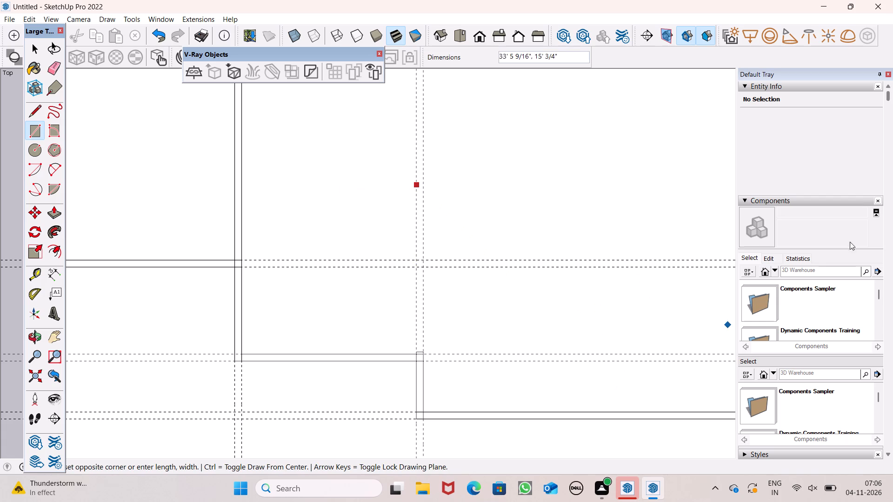
left_click(423, 364)
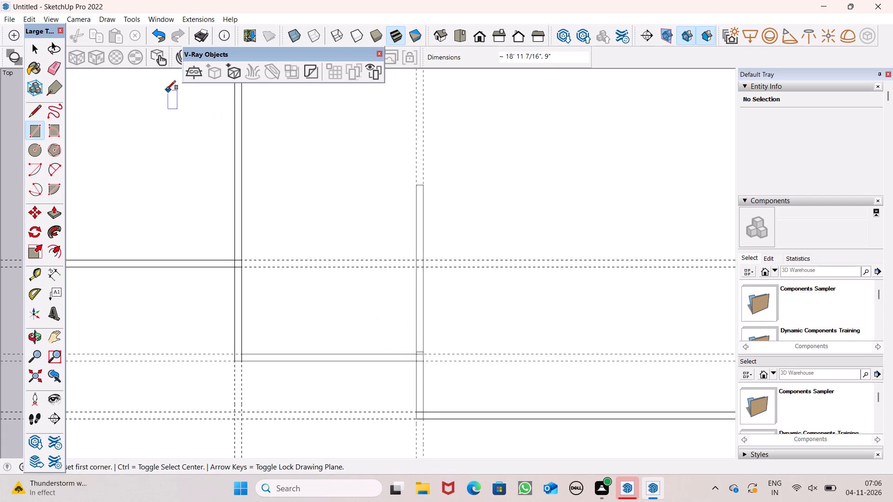
Erase all the horizontal and vertical construction guides around the drawn walls.
left_click(56, 63)
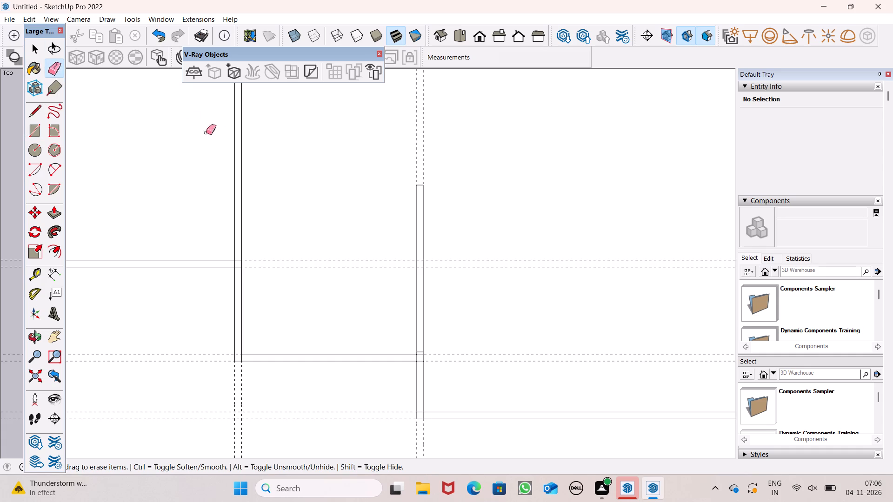
scroll(314, 181, "down", 6)
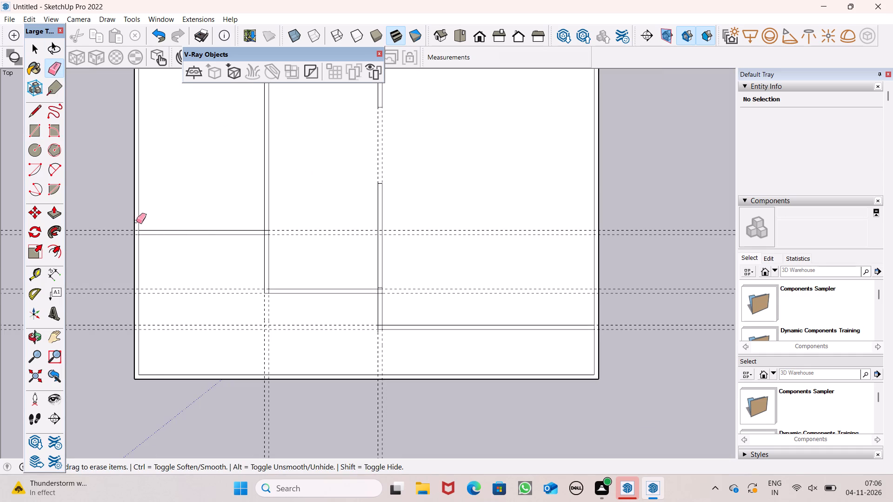
left_click_drag(121, 223, 119, 333)
left_click_drag(272, 329, 303, 343)
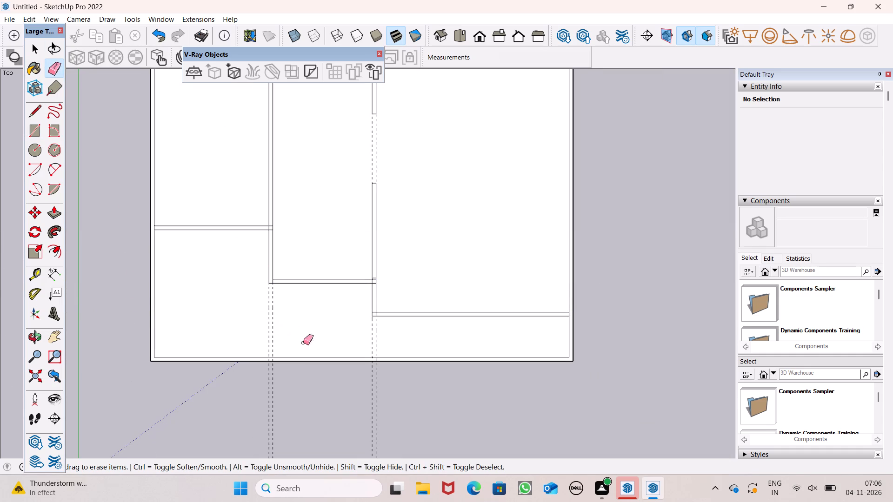
left_click_drag(303, 343, 380, 349)
left_click_drag(273, 323, 264, 333)
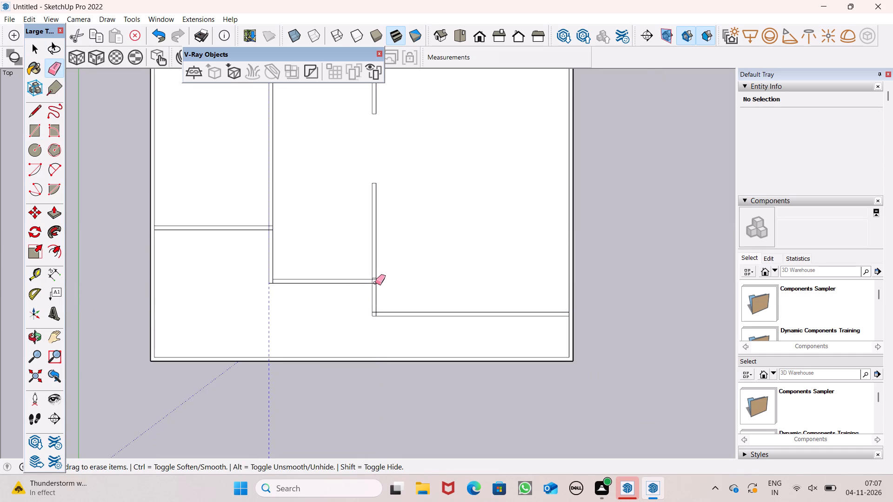
Erase the overlapping edges where the right interior vertical wall crosses the middle horizontal wall.
scroll(376, 283, "up", 17)
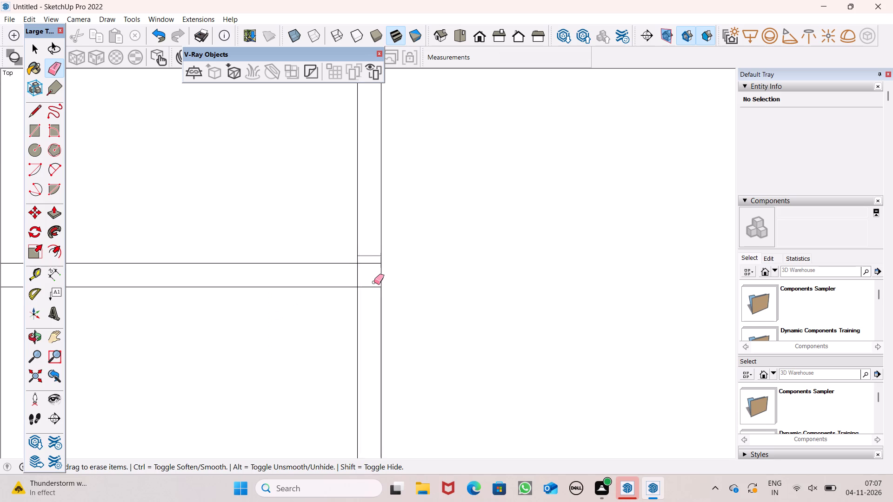
scroll(374, 282, "up", 2)
left_click_drag(362, 244, 369, 313)
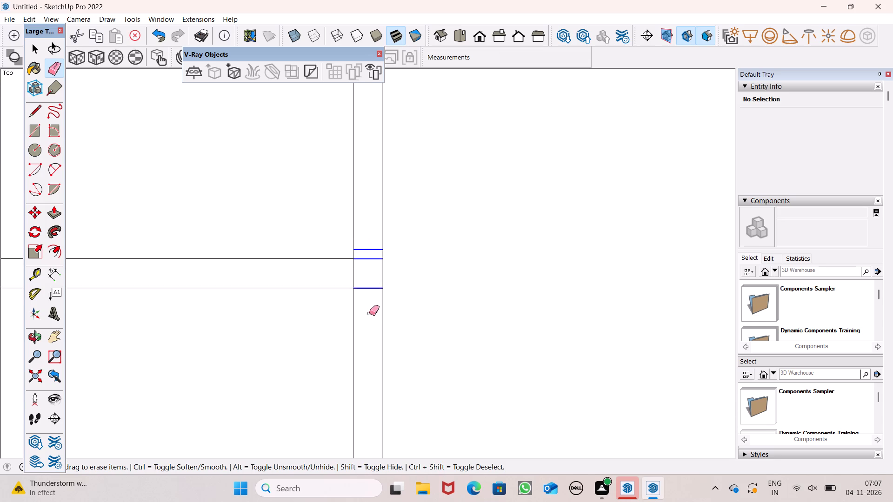
left_click_drag(369, 313, 347, 271)
Erase the overlapping edges at both ends of the lowest horizontal wall, at the right interior vertical wall and the right outer wall.
scroll(443, 219, "down", 6)
scroll(280, 159, "down", 5)
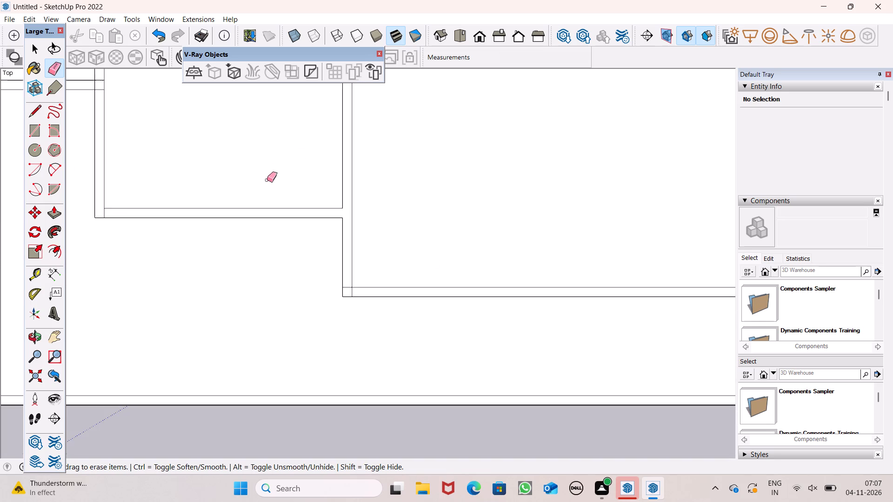
scroll(267, 180, "down", 1)
scroll(340, 244, "down", 3)
scroll(359, 283, "up", 12)
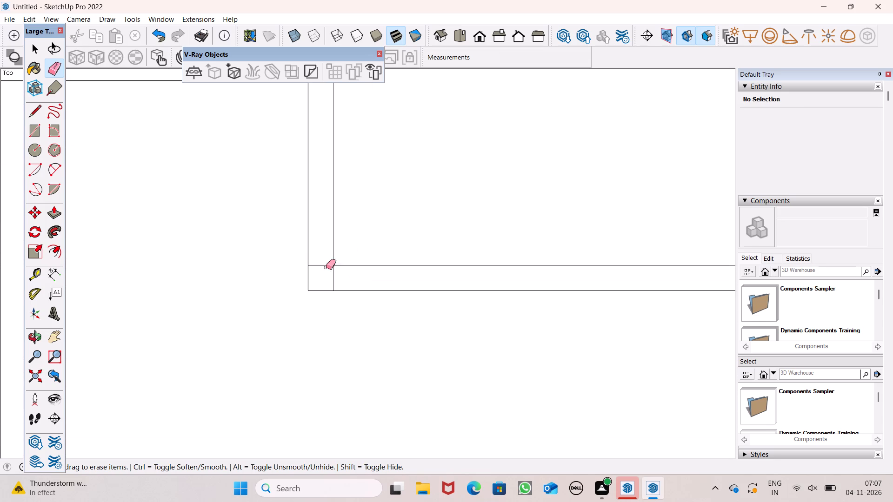
left_click_drag(313, 261, 338, 274)
scroll(192, 256, "down", 5)
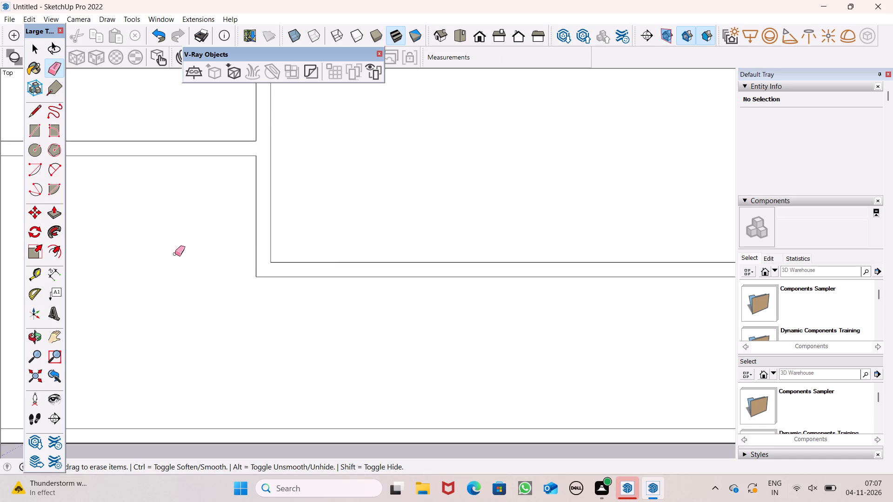
scroll(175, 254, "down", 6)
scroll(684, 238, "up", 5)
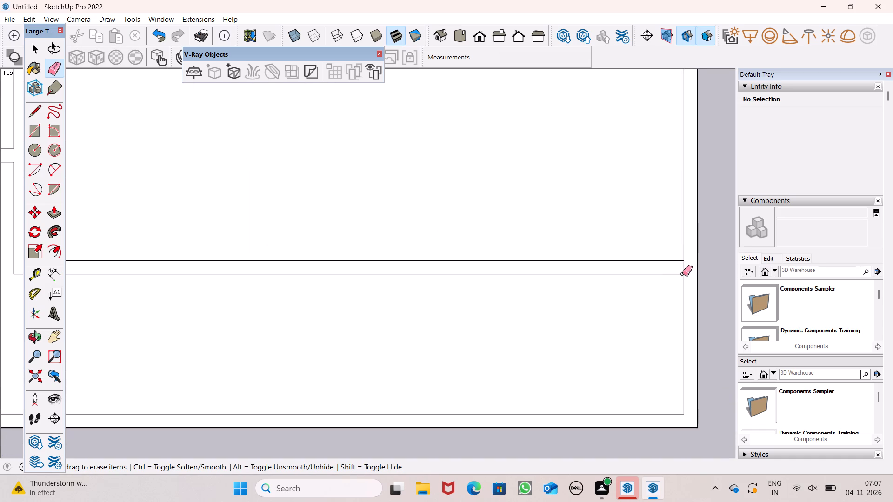
left_click(682, 274)
Erase the overlapping edges at the corner of the left interior vertical wall and the middle horizontal wall.
scroll(480, 259, "down", 7)
scroll(560, 266, "down", 8)
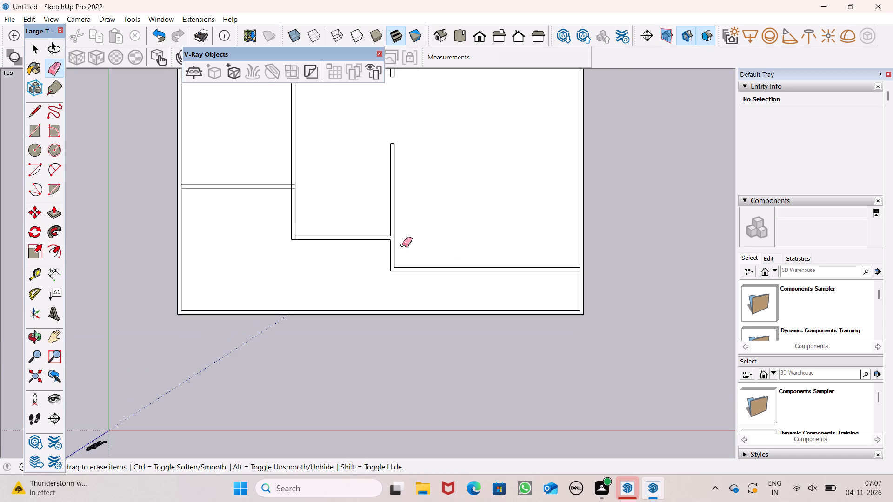
scroll(280, 218, "up", 12)
left_click_drag(309, 265, 316, 267)
Erase the dividing edges at both ends of the leftmost horizontal wall, at the left interior vertical wall and the left outer wall.
scroll(405, 274, "down", 7)
scroll(342, 175, "up", 6)
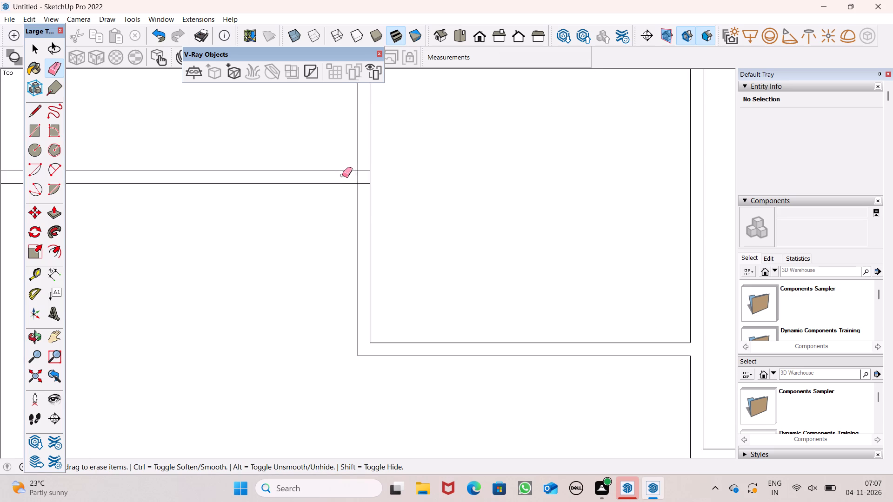
scroll(355, 173, "up", 14)
left_click_drag(385, 169, 388, 250)
scroll(400, 241, "down", 15)
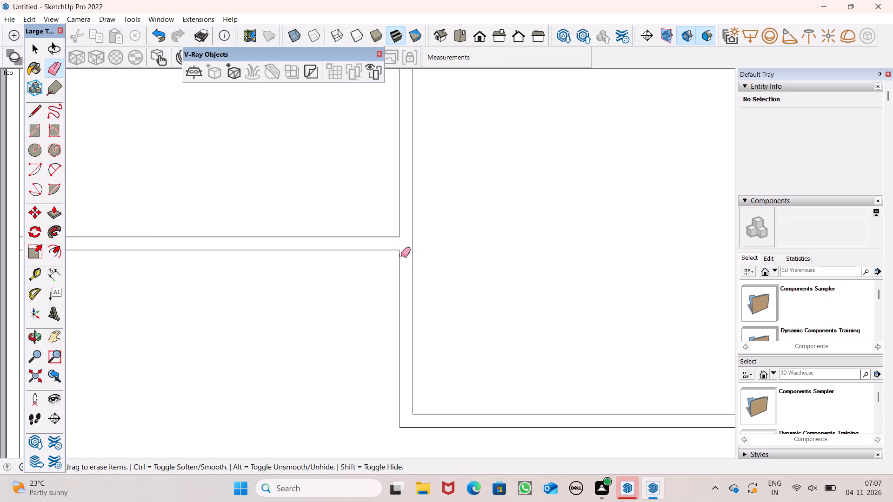
scroll(526, 255, "down", 6)
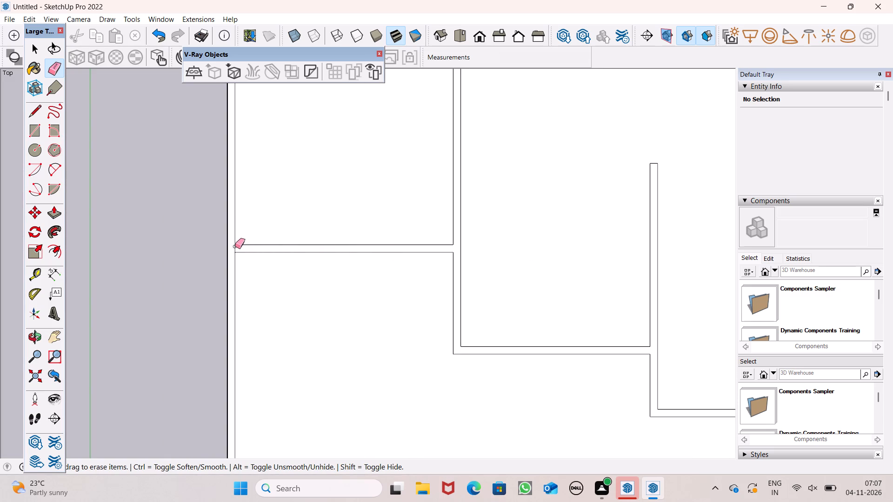
left_click_drag(235, 246, 235, 251)
scroll(217, 253, "down", 13)
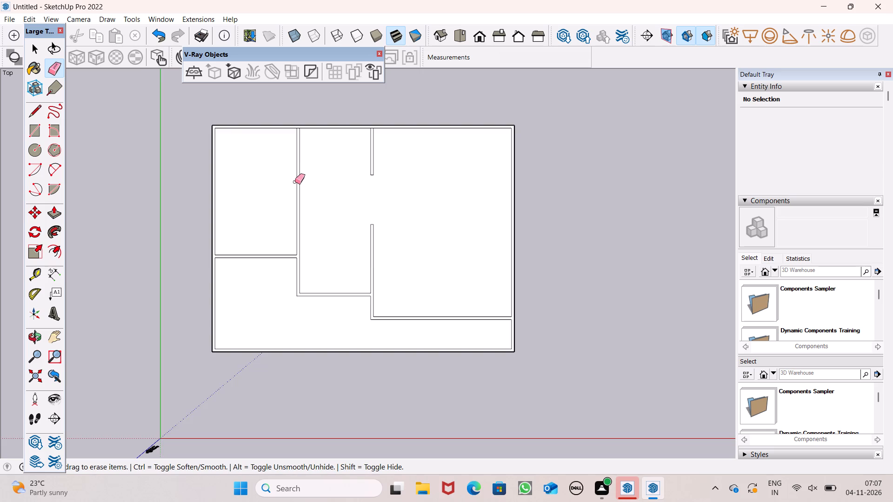
Erase the dividing edges where the two interior vertical walls meet the upper outer wall.
scroll(295, 175, "up", 2)
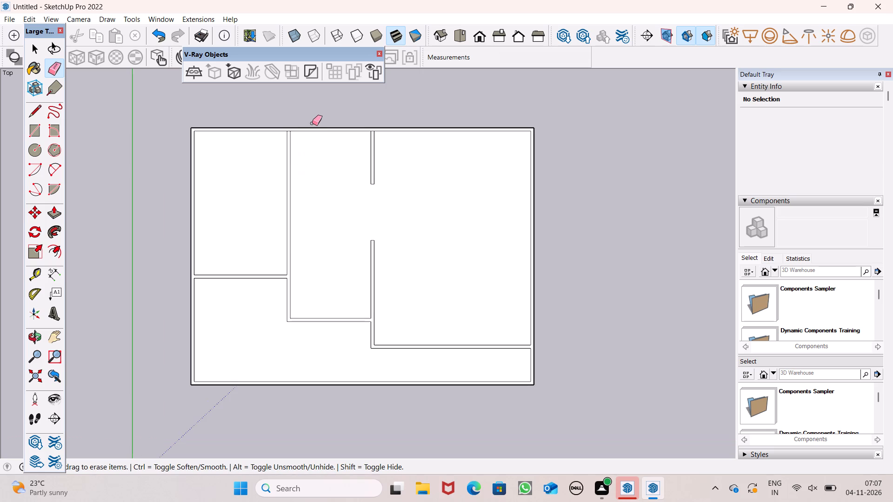
scroll(303, 131, "up", 5)
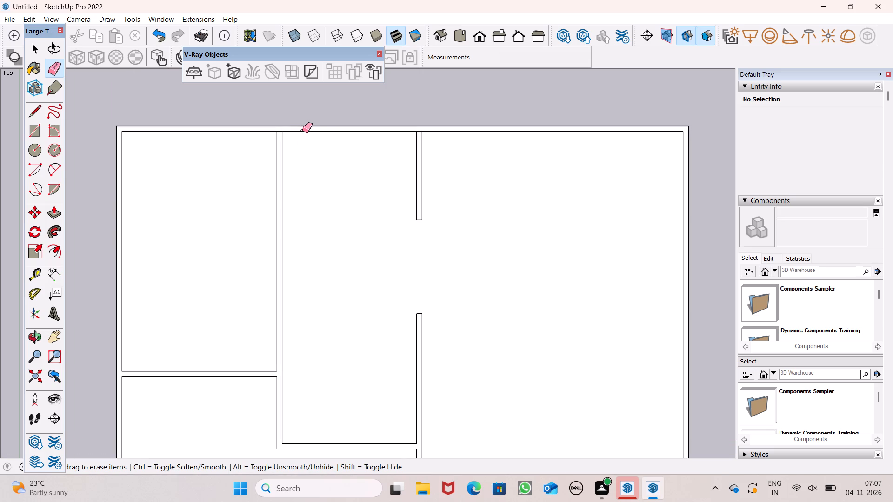
scroll(261, 127, "up", 1)
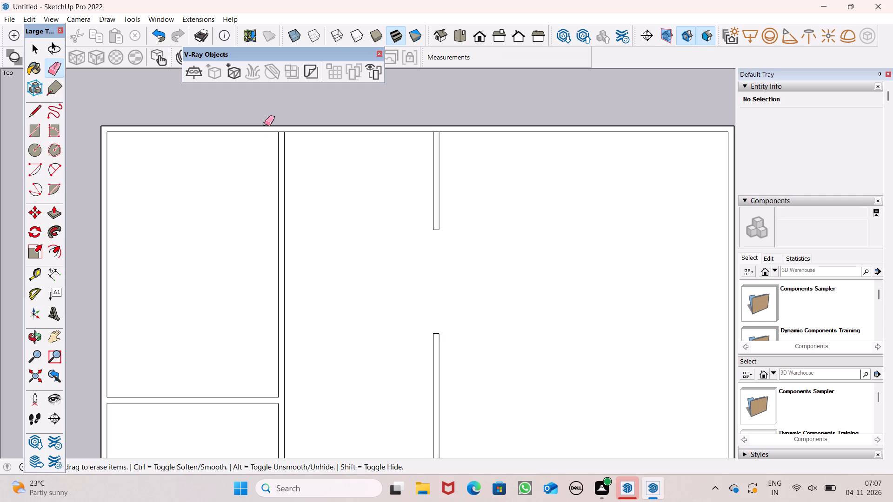
scroll(280, 139, "up", 1)
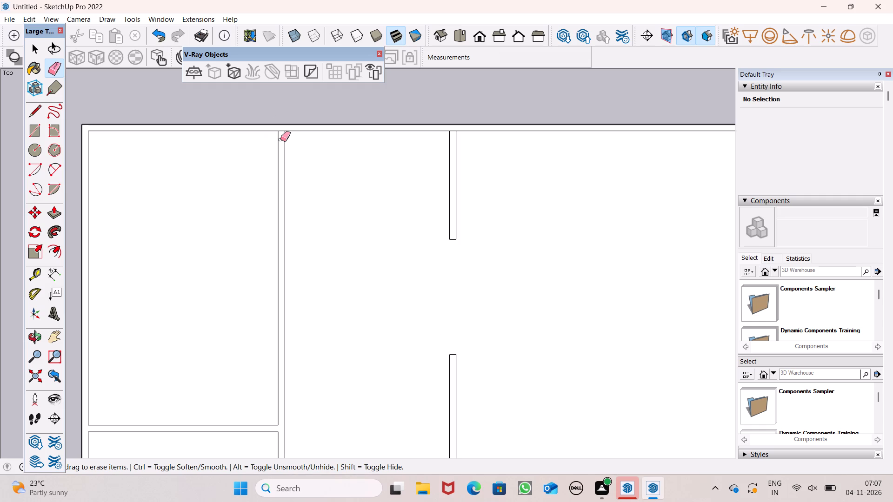
scroll(288, 131, "up", 7)
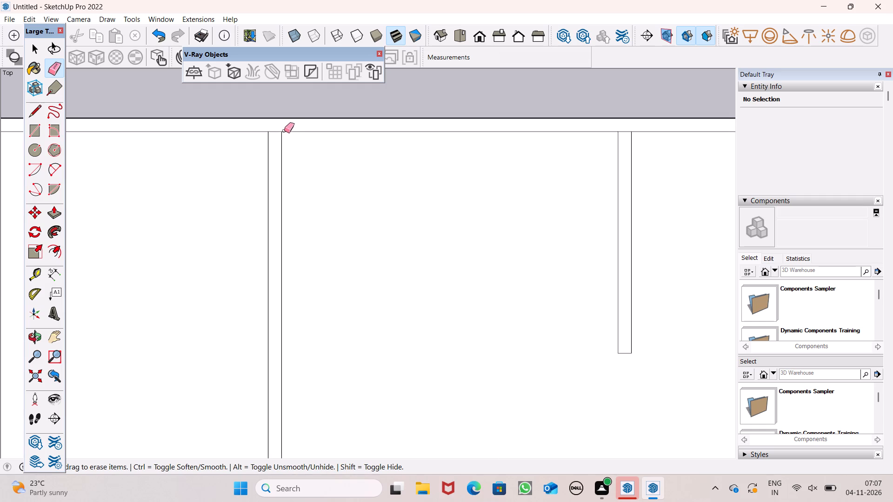
left_click_drag(273, 135, 273, 131)
scroll(420, 150, "down", 3)
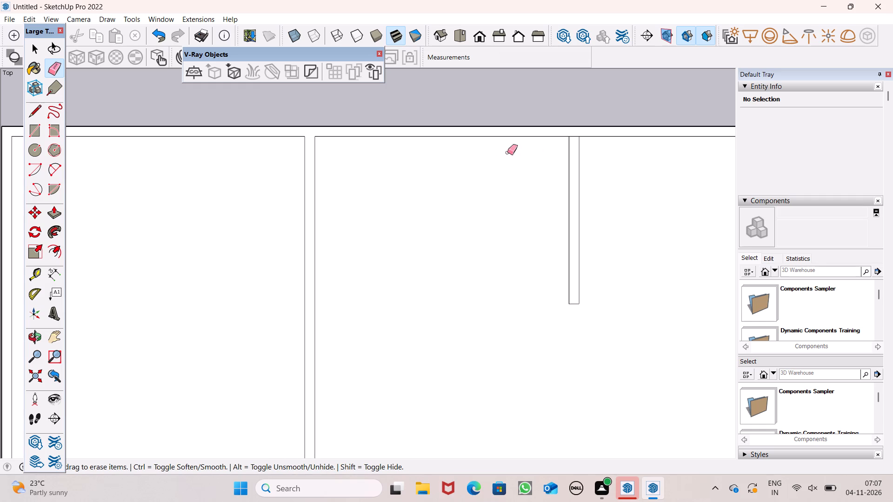
scroll(530, 156, "up", 4)
left_click(602, 127)
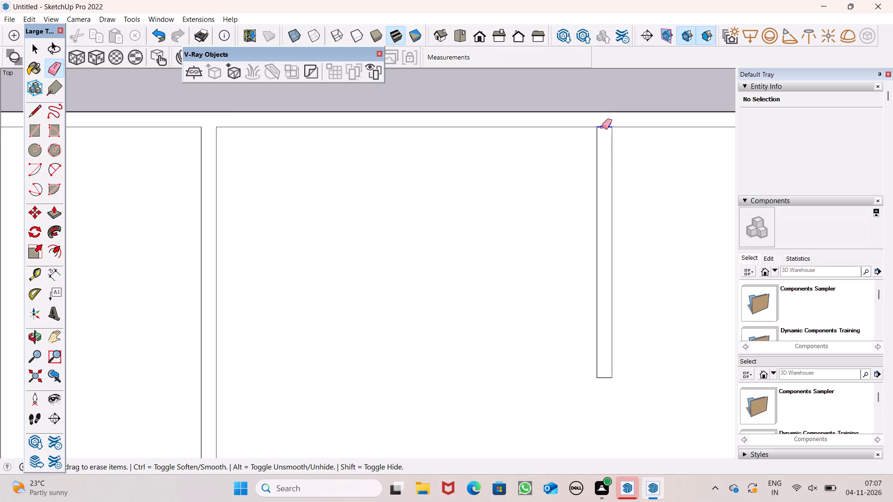
Draw a 9" line across the left outer wall, extending the lower edge of the leftmost horizontal wall to the outer edge.
scroll(421, 141, "down", 4)
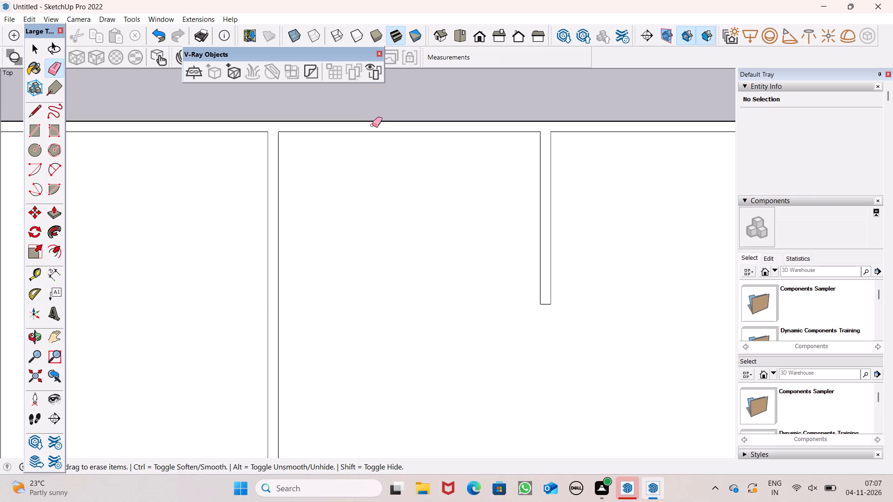
scroll(372, 125, "down", 13)
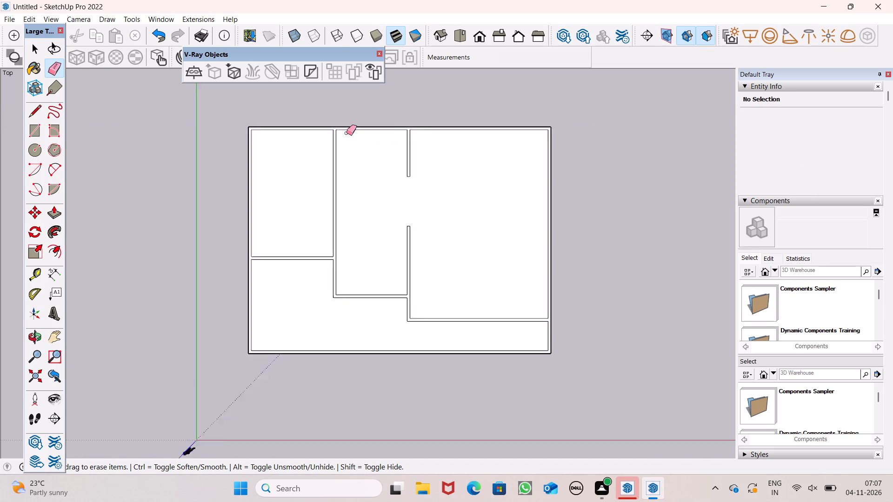
scroll(347, 133, "down", 2)
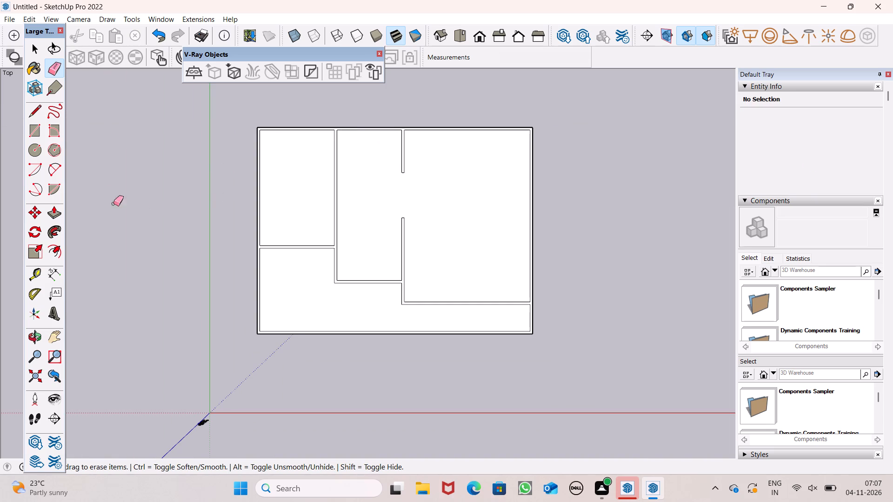
left_click(31, 118)
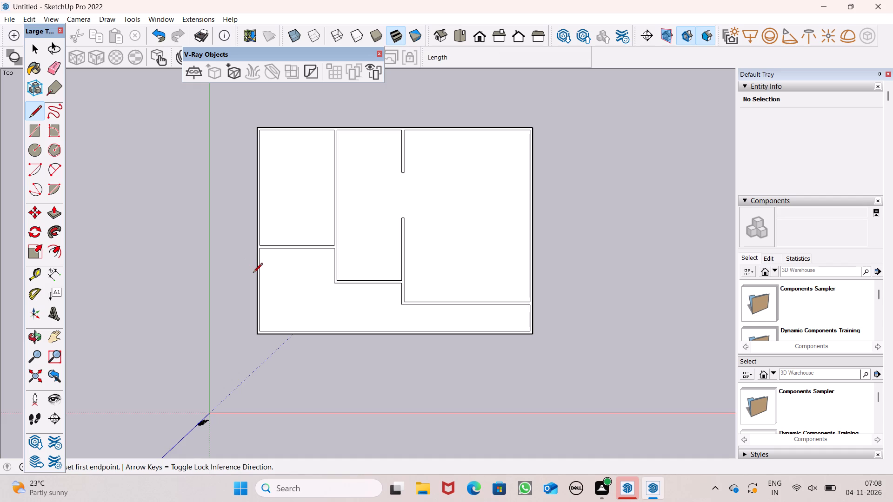
scroll(253, 273, "up", 6)
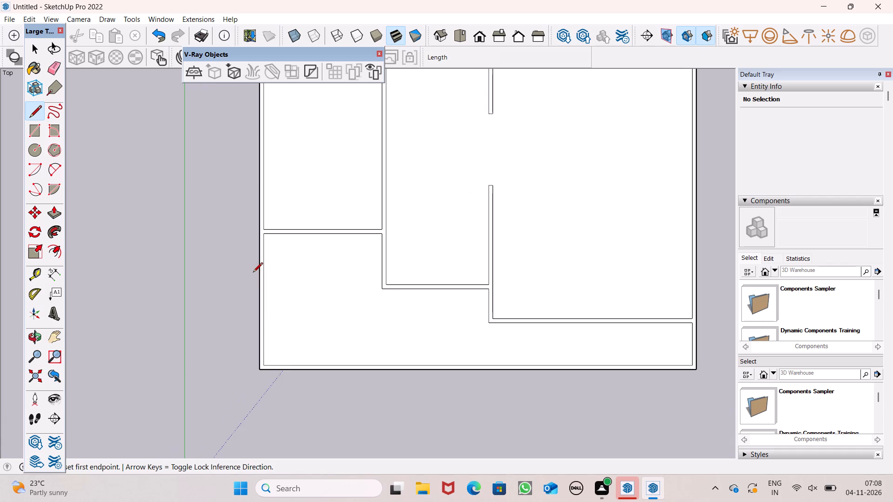
scroll(275, 234, "up", 7)
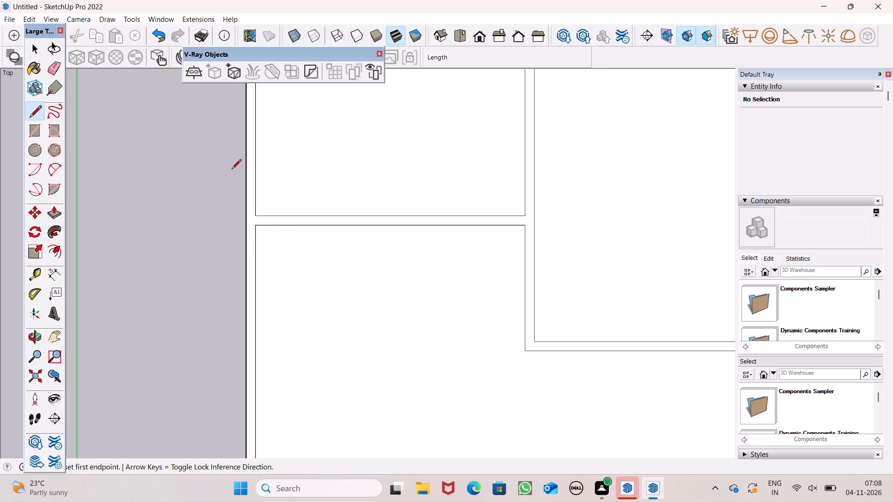
scroll(266, 137, "up", 2)
scroll(244, 229, "up", 6)
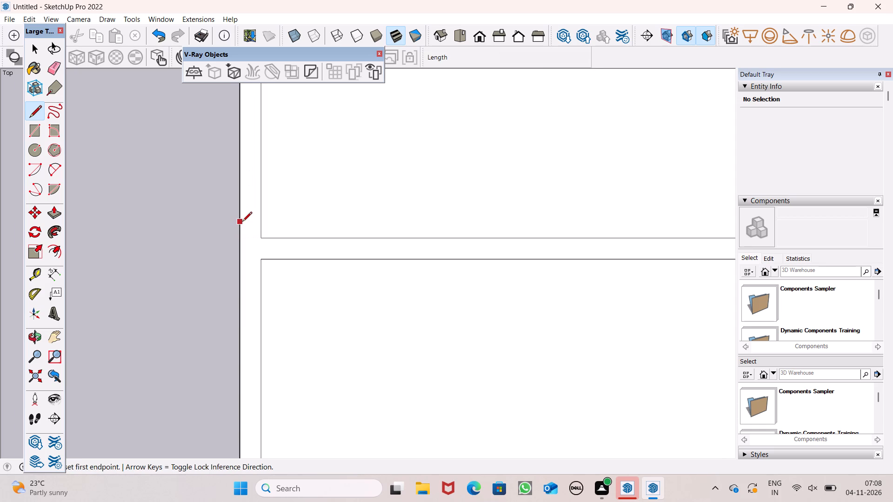
scroll(244, 241, "up", 2)
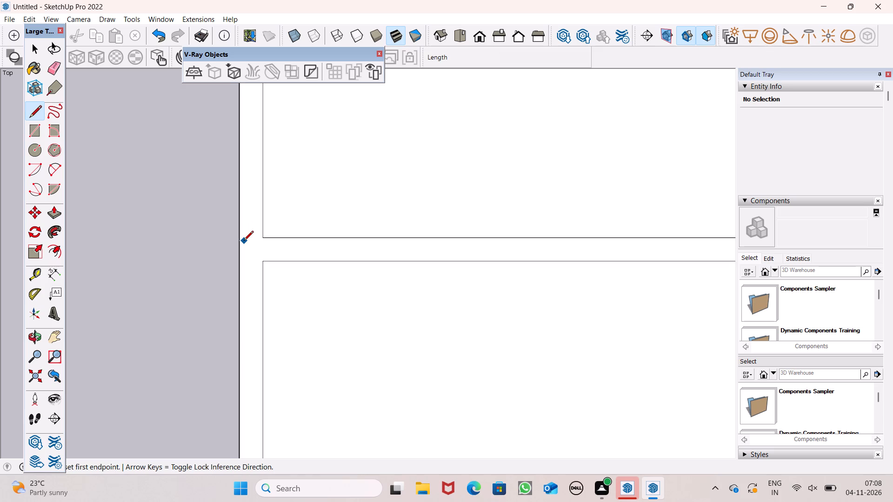
scroll(244, 241, "up", 4)
left_click(276, 275)
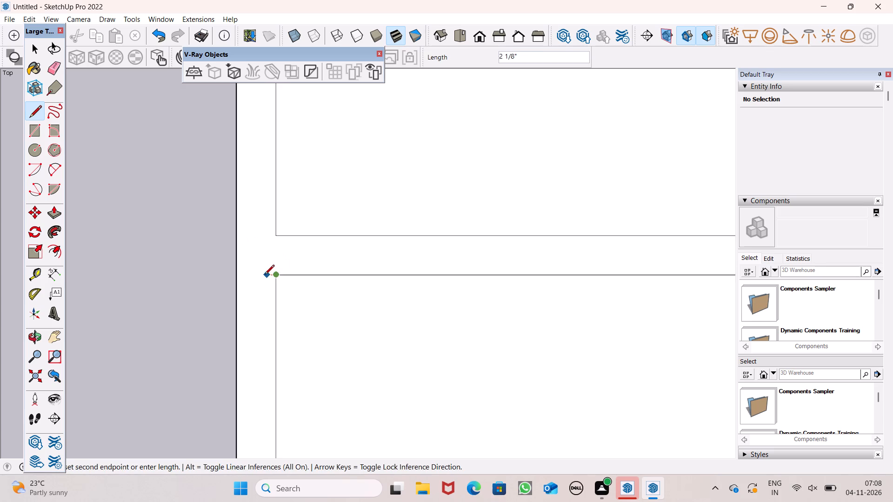
left_click(238, 276)
Draw a 9" line across the right outer wall, extending the lower edge of the lowest horizontal wall to the outer edge.
scroll(227, 208, "down", 12)
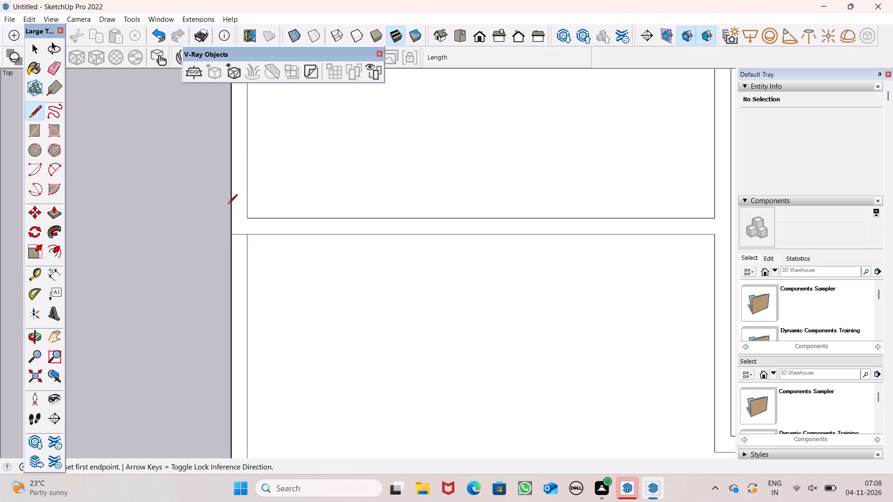
scroll(256, 166, "down", 19)
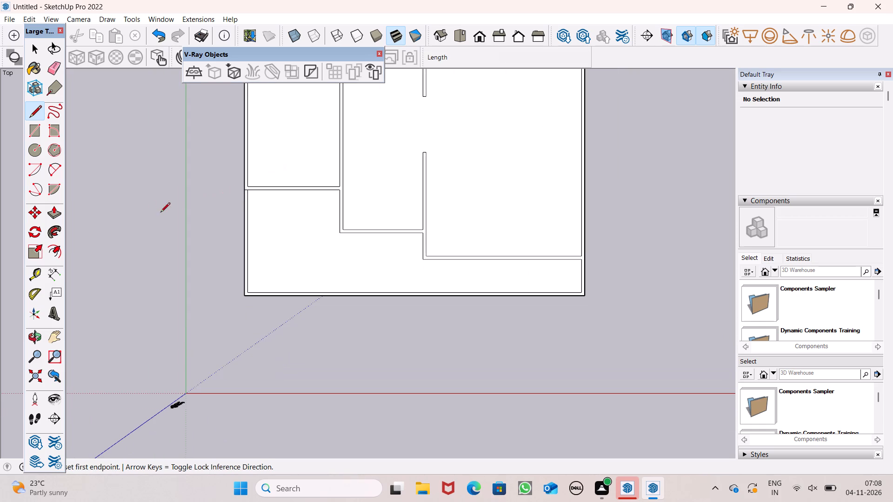
scroll(137, 222, "down", 2)
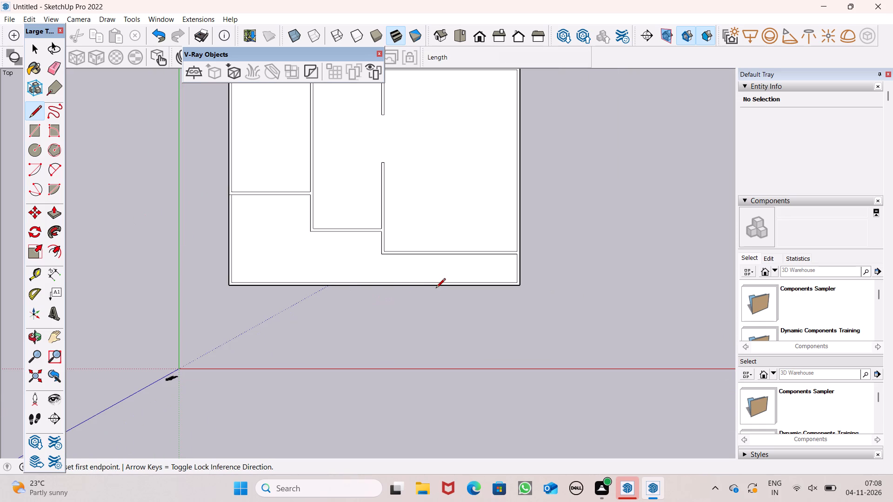
scroll(539, 258, "up", 12)
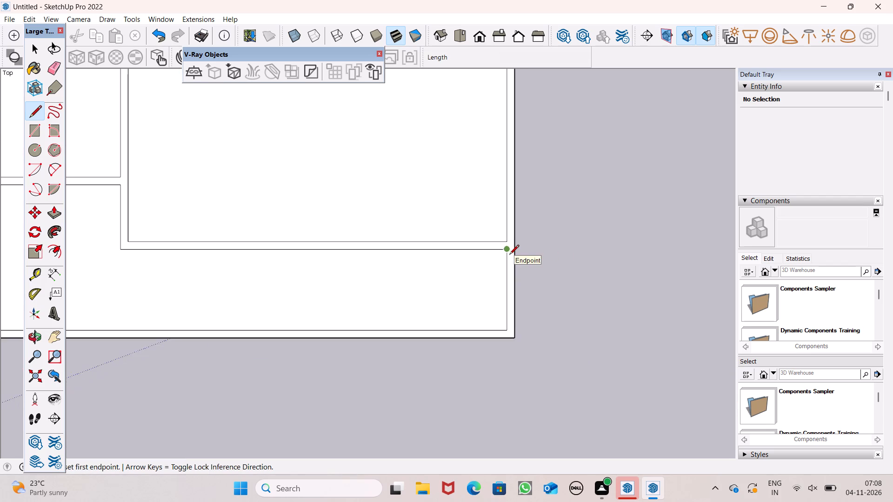
left_click(503, 251)
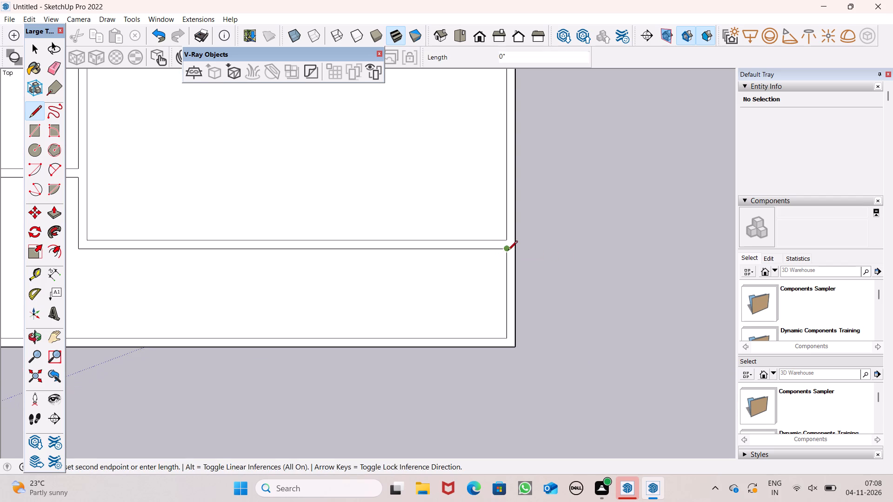
scroll(508, 251, "up", 8)
left_click(525, 241)
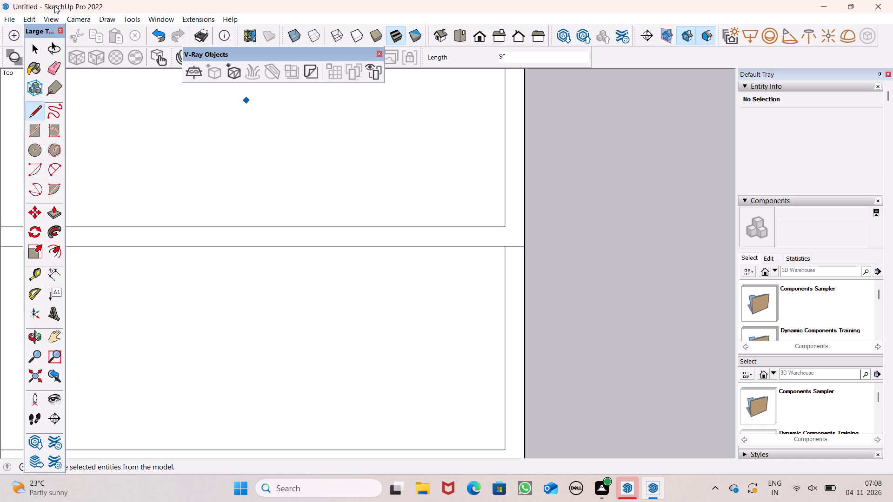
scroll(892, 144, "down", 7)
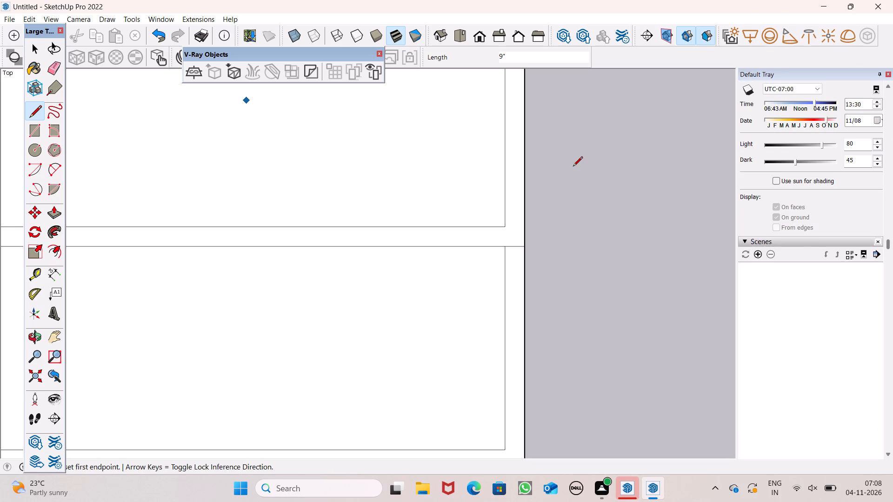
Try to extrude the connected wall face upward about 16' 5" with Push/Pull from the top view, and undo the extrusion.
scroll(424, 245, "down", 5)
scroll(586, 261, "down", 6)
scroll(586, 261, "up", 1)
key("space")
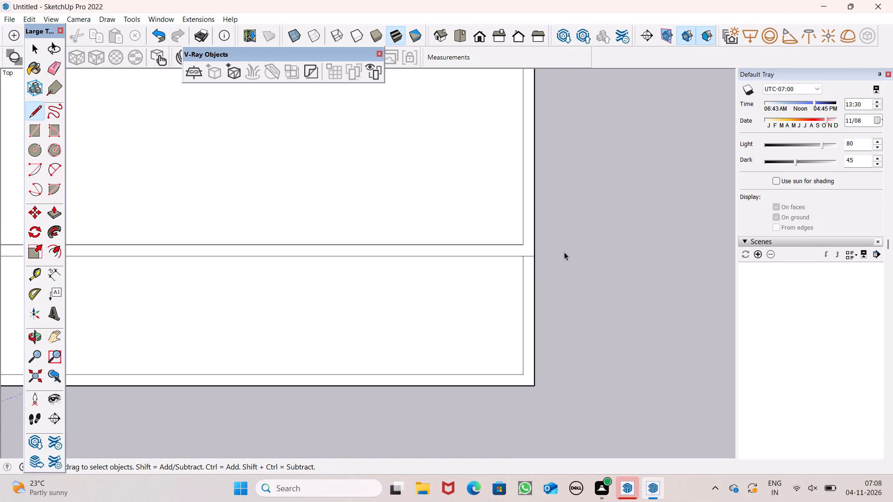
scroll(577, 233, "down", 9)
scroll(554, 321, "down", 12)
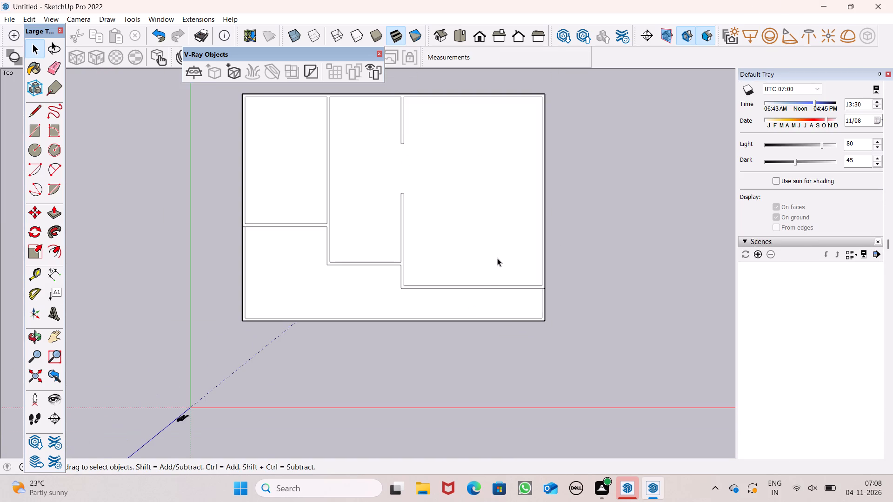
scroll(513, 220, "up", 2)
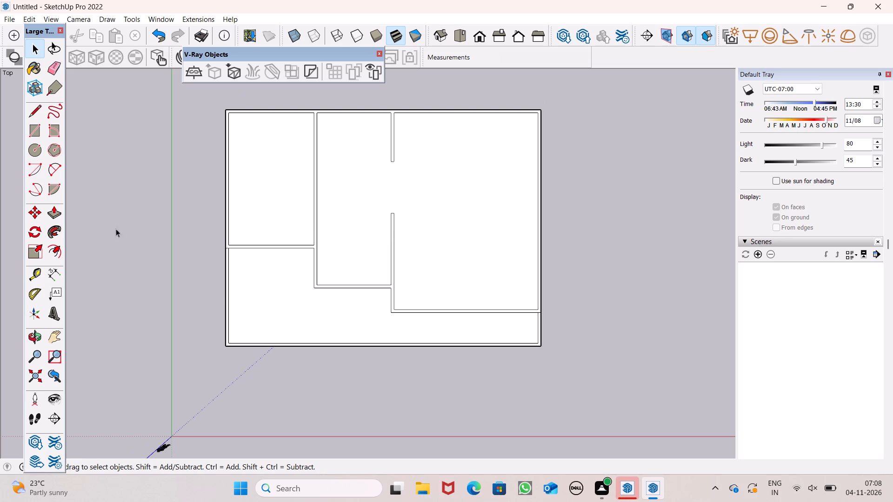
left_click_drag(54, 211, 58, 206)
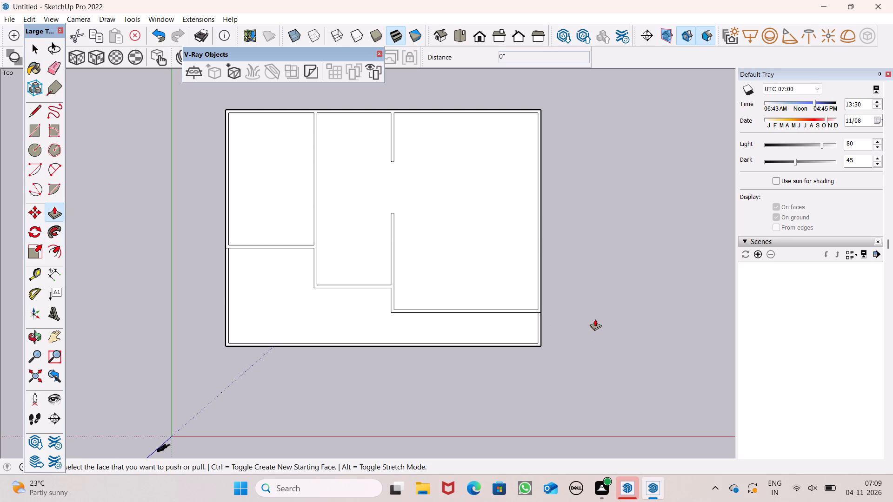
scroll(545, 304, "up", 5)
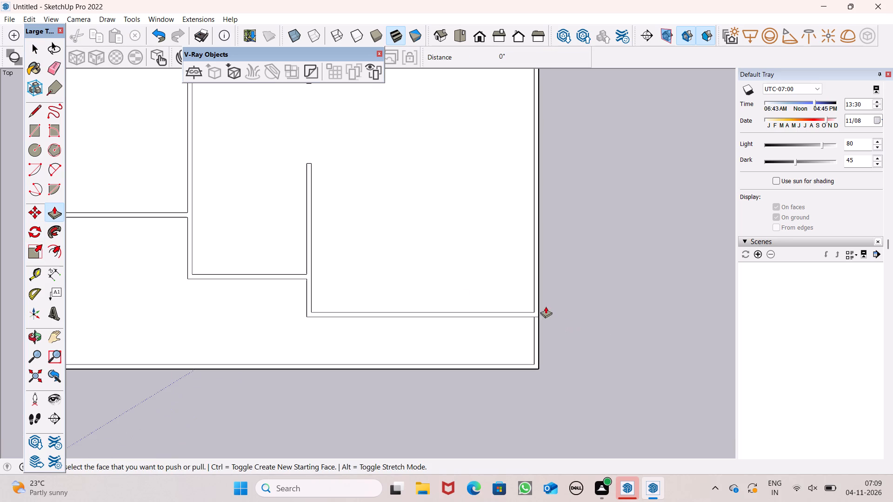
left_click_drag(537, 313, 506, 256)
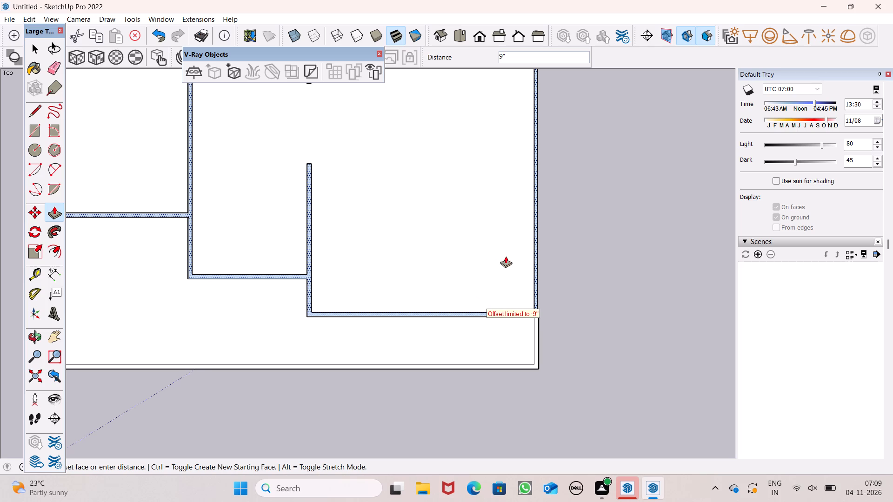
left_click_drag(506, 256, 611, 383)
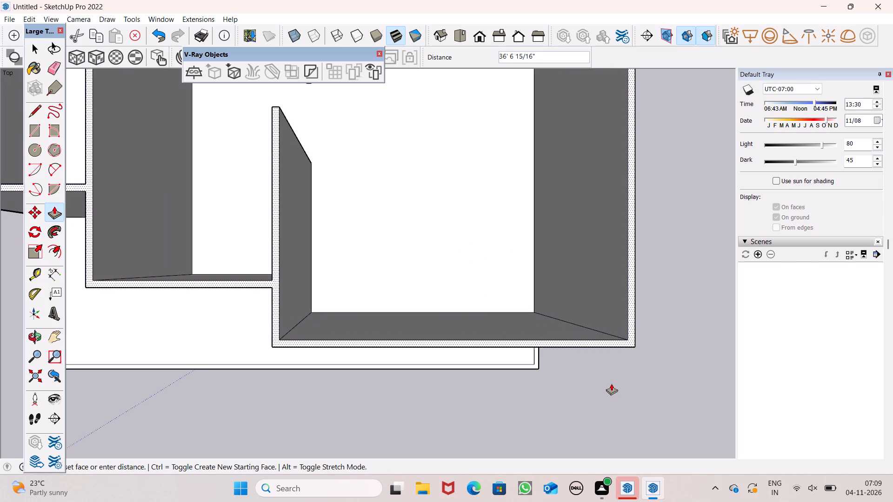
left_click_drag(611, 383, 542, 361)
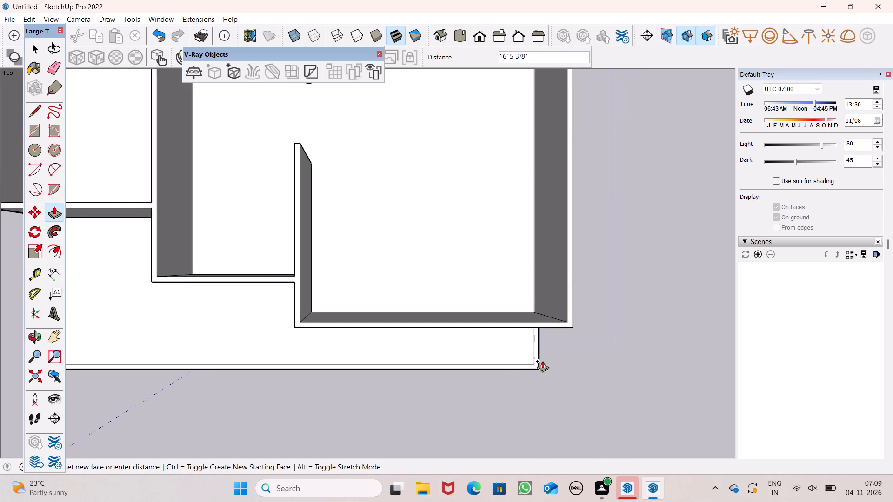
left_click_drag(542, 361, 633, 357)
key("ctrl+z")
Extrude the connected face of the outer and interior walls upward 10' with Push/Pull, leaving the front border flat.
scroll(585, 357, "down", 2, "ctrl")
middle_click_drag(578, 390, 509, 73)
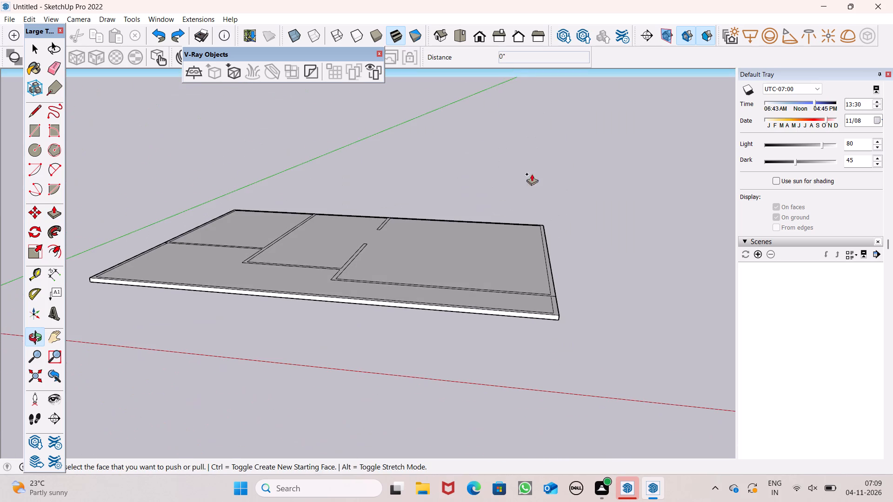
scroll(522, 260, "up", 7)
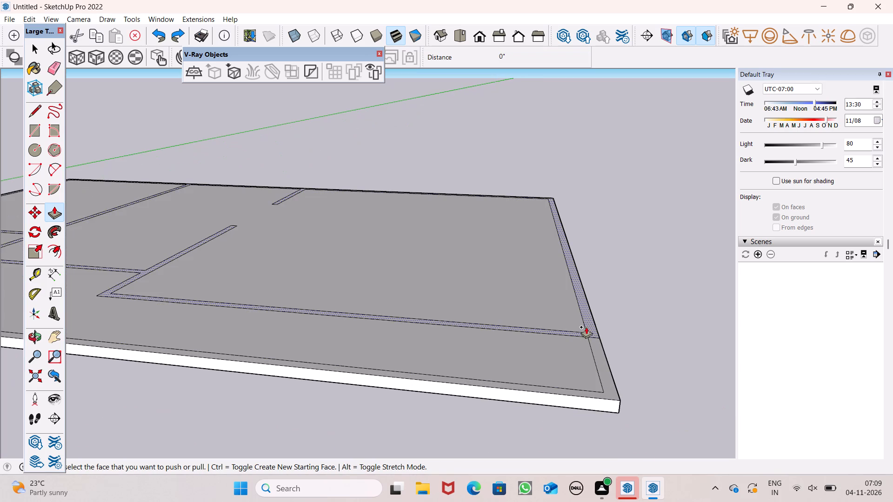
left_click(592, 330)
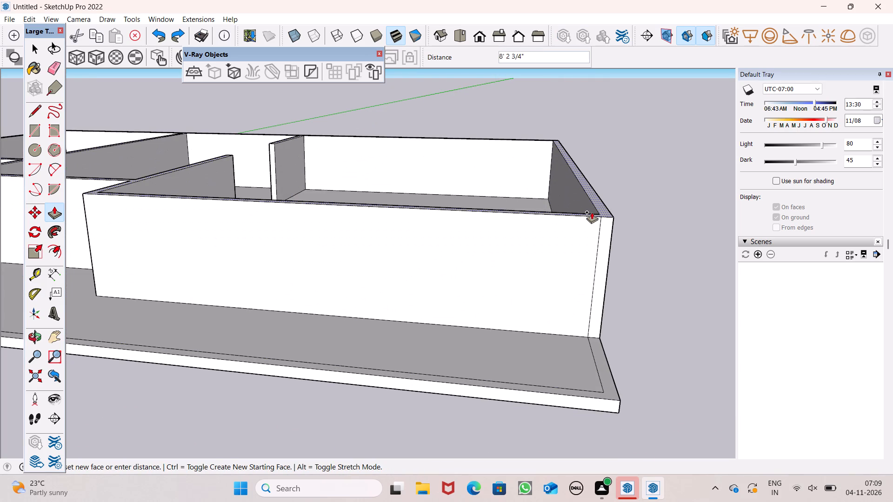
type("10'")
key("Return")
scroll(549, 264, "down", 3)
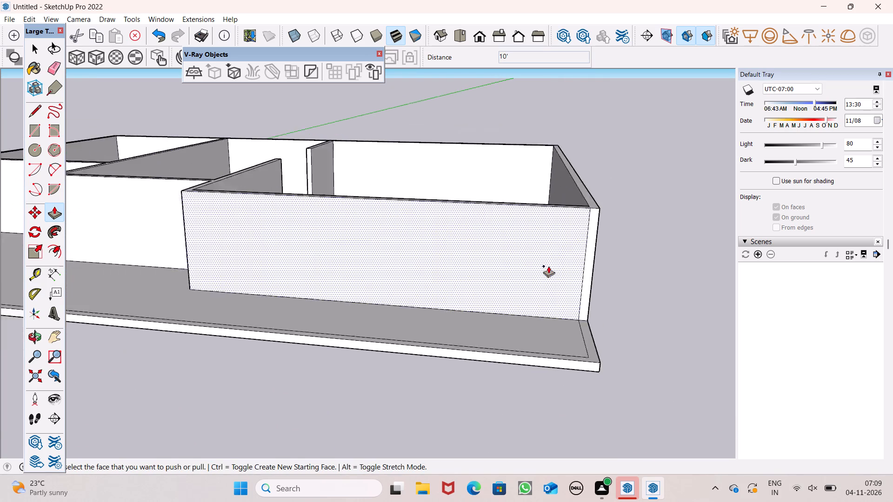
scroll(548, 266, "down", 3)
middle_click_drag(500, 330, 550, 290)
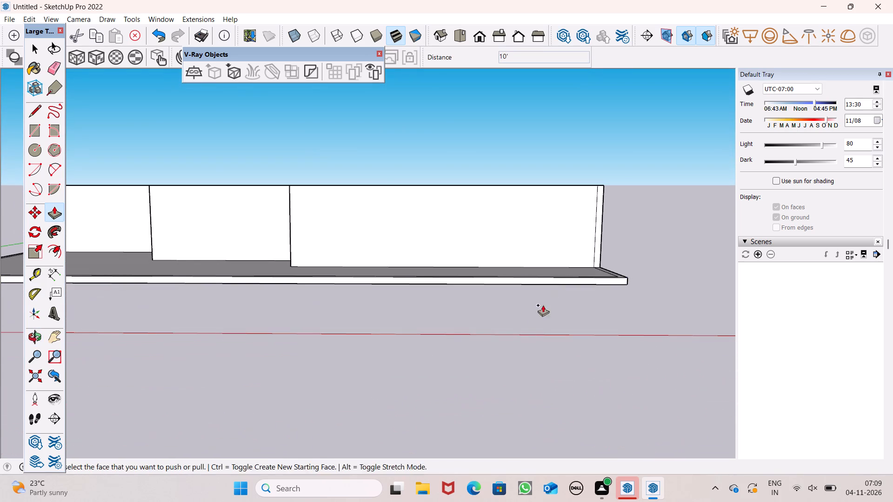
key("space")
Examine the extruded walls and the open front area from several viewing angles.
scroll(445, 317, "down", 5)
scroll(445, 334, "up", 5)
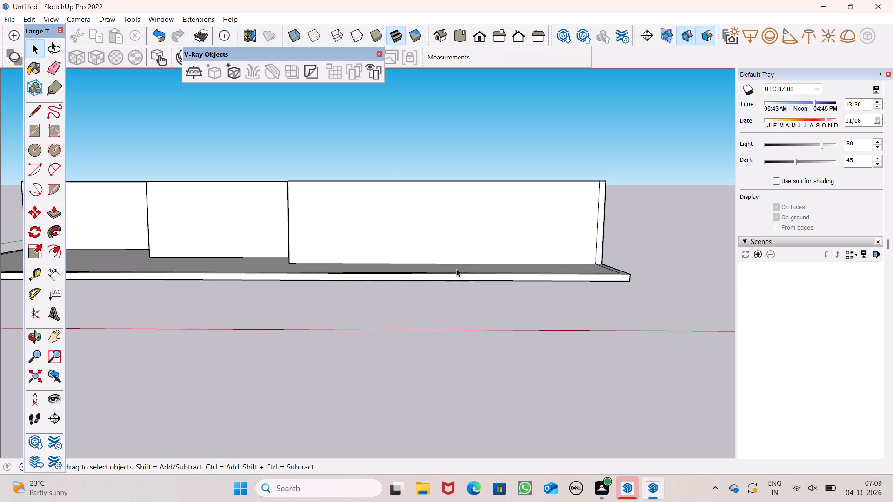
scroll(456, 264, "up", 1)
scroll(476, 280, "down", 7)
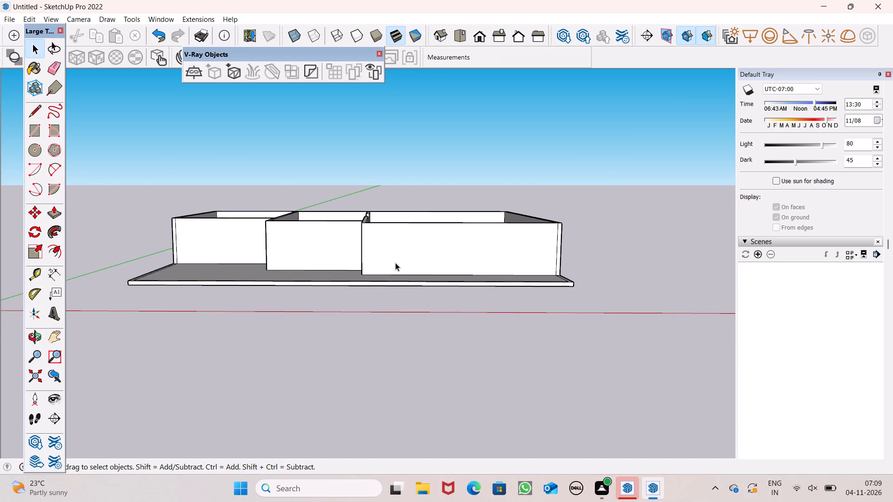
middle_click_drag(396, 262, 413, 393)
middle_click_drag(413, 390, 413, 371)
middle_click(413, 371)
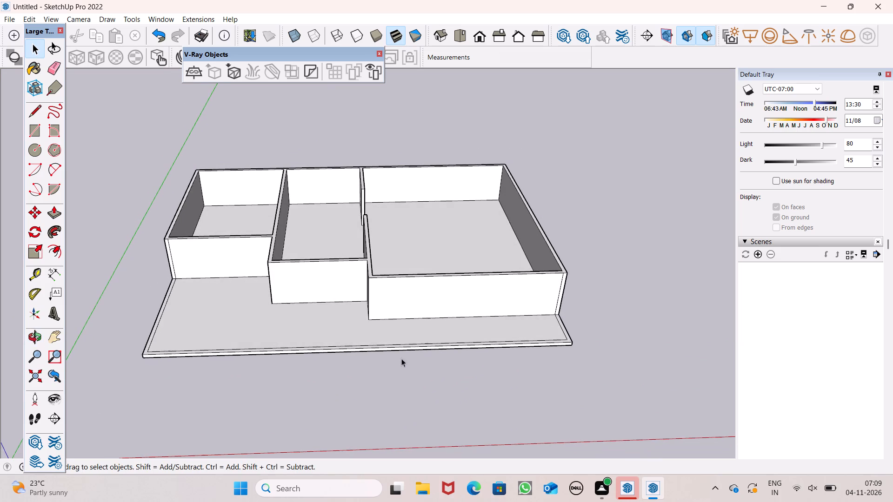
scroll(385, 276, "up", 1)
scroll(385, 276, "down", 2)
middle_click_drag(450, 316, 438, 245)
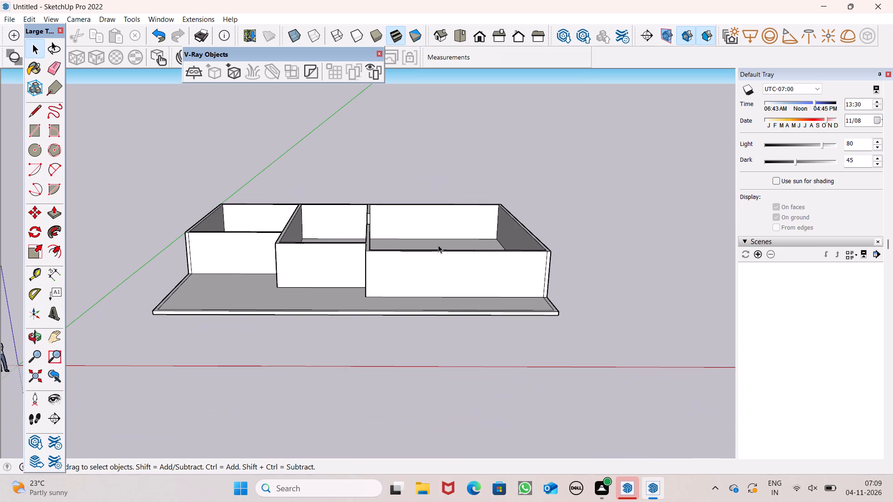
scroll(438, 245, "up", 1)
scroll(438, 245, "down", 3)
middle_click_drag(574, 263, 574, 244)
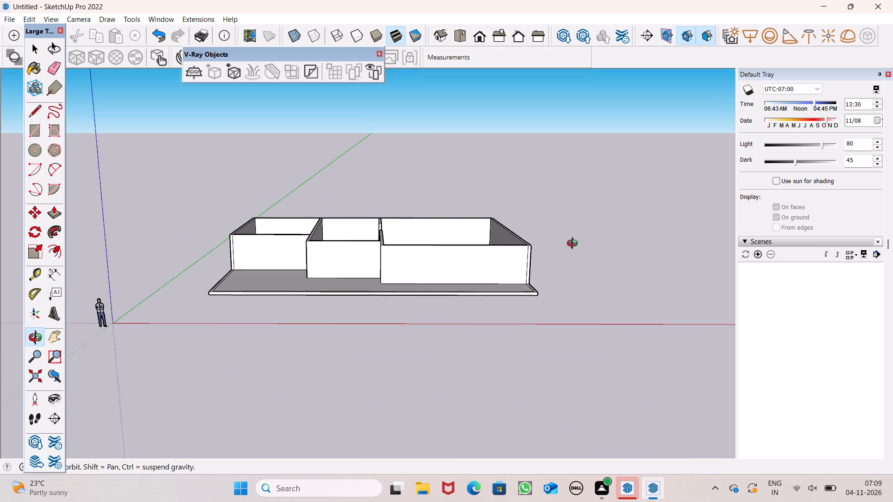
middle_click_drag(574, 244, 555, 298)
scroll(518, 256, "up", 5)
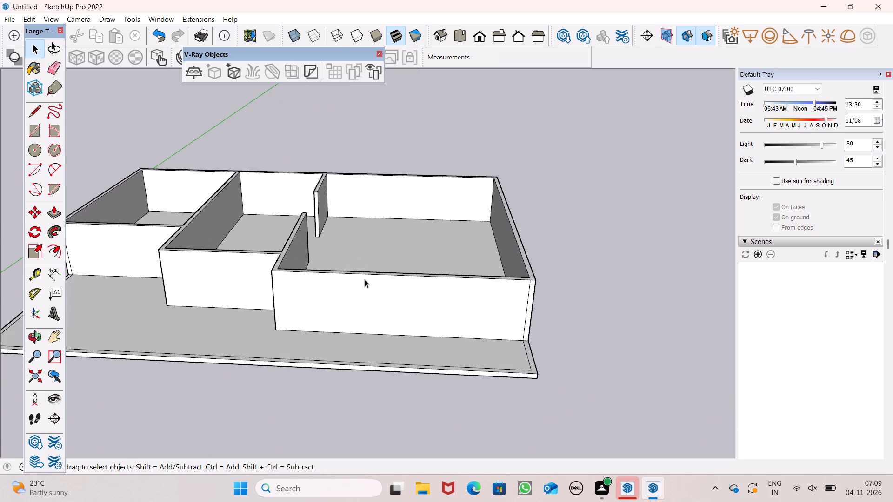
Push/Pull the top face of the extruded walls upward by another 5'.
left_click(52, 213)
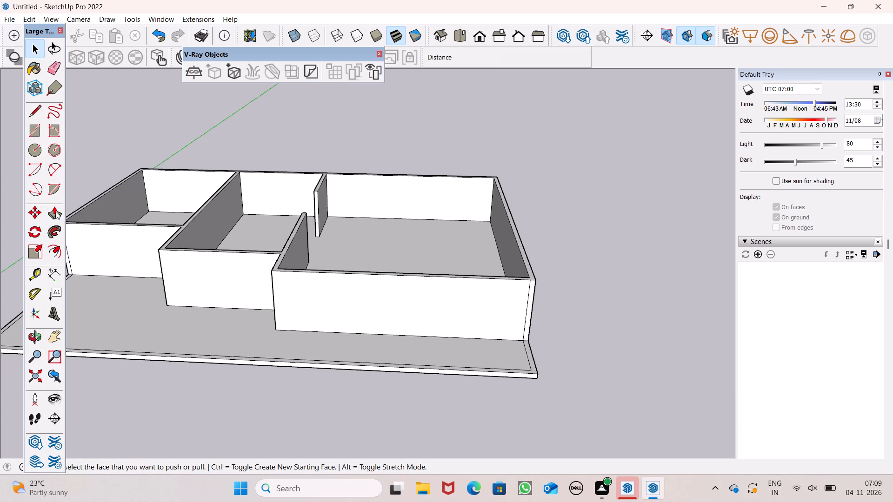
scroll(486, 227, "up", 2)
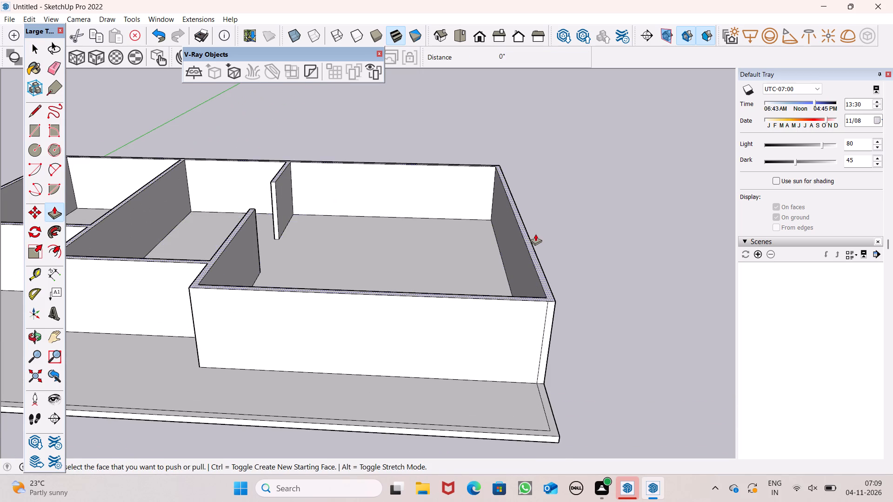
scroll(536, 235, "up", 2)
left_click_drag(552, 307, 554, 279)
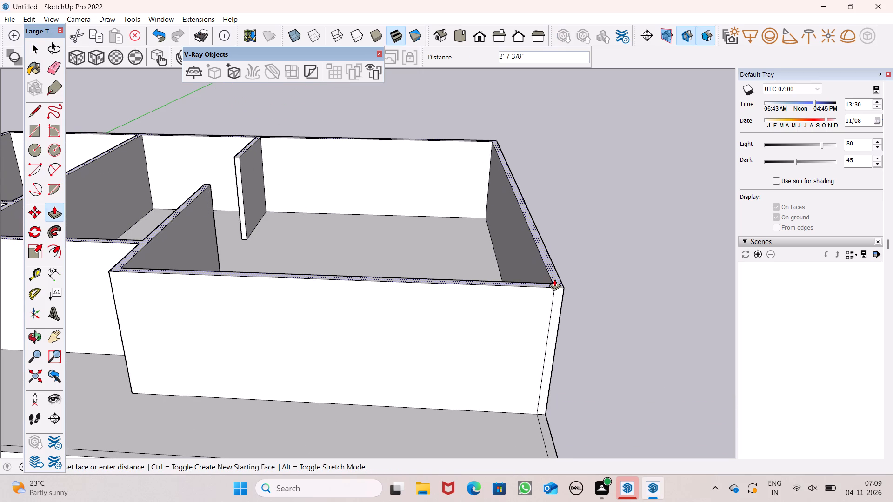
left_click_drag(554, 279, 554, 277)
type("5'")
key("Return")
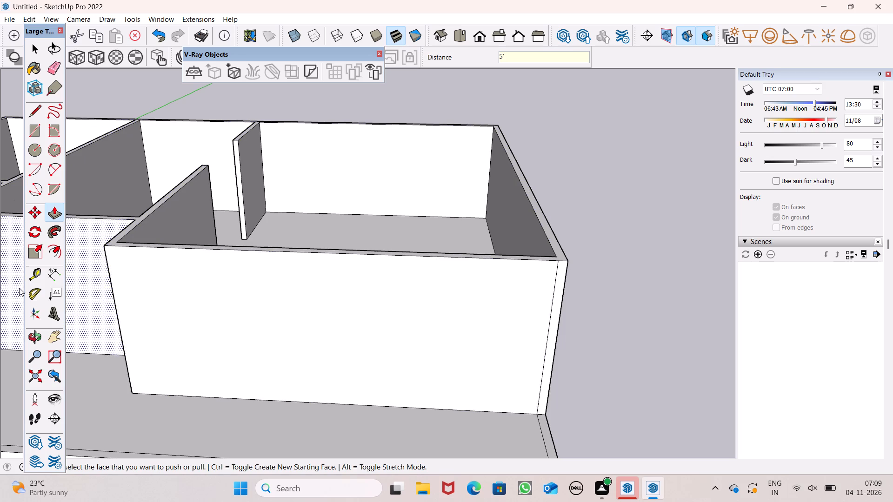
Measure the extruded wall's height along its outer corner edge with the Dimension tool, without placing a dimension.
left_click(44, 277)
left_click(48, 273)
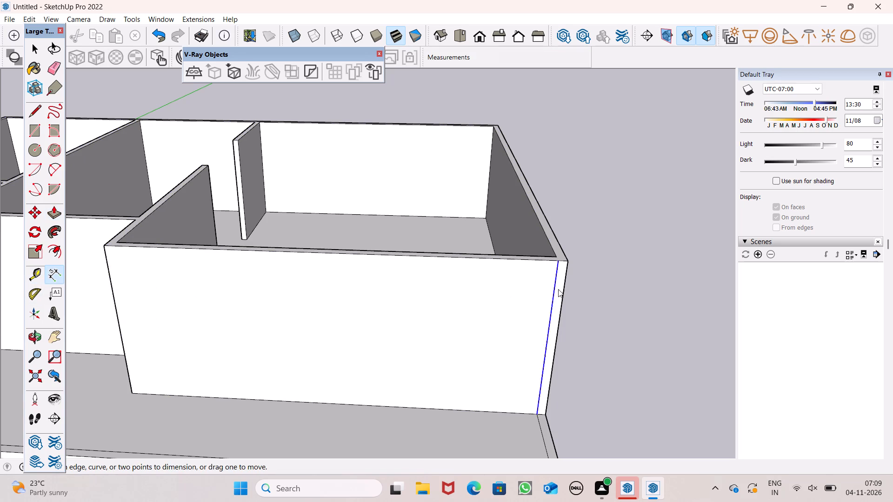
left_click(566, 261)
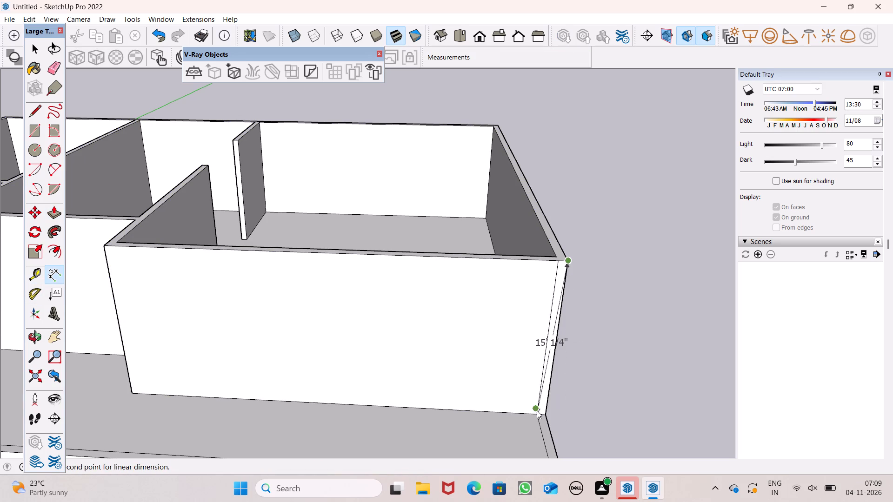
key("space")
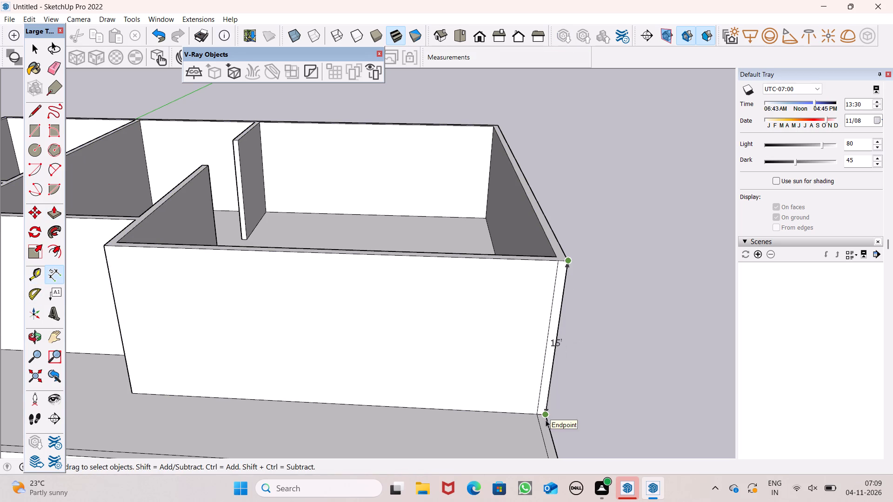
Push/Pull the walls' top face upward by 2' as a new starting face, keeping a dividing edge at the previous height.
scroll(557, 297, "down", 12)
middle_click_drag(407, 306, 429, 234)
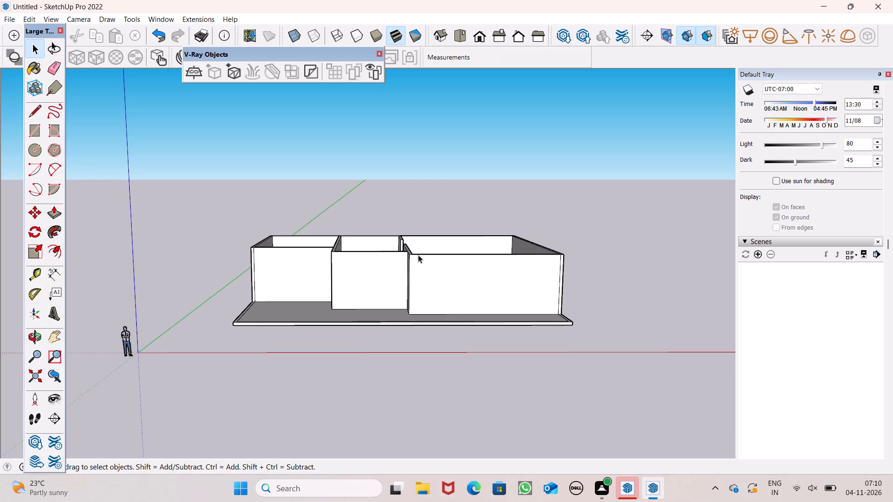
scroll(428, 343, "up", 8)
scroll(470, 258, "down", 2)
scroll(490, 264, "up", 3)
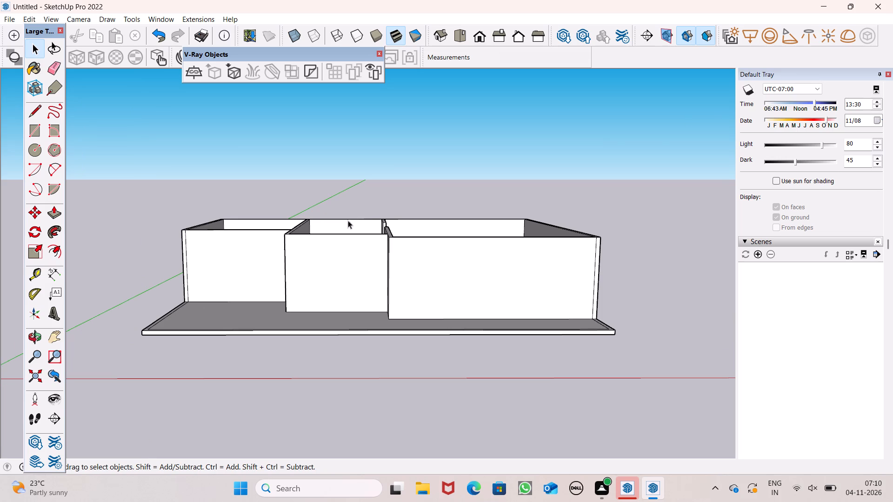
left_click(48, 212)
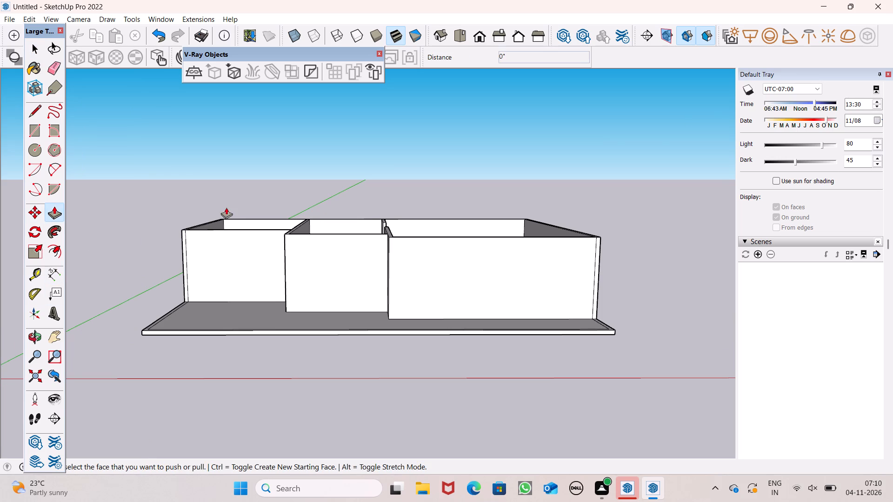
scroll(233, 215, "down", 3)
middle_click_drag(302, 327, 274, 420)
middle_click_drag(271, 426, 266, 432)
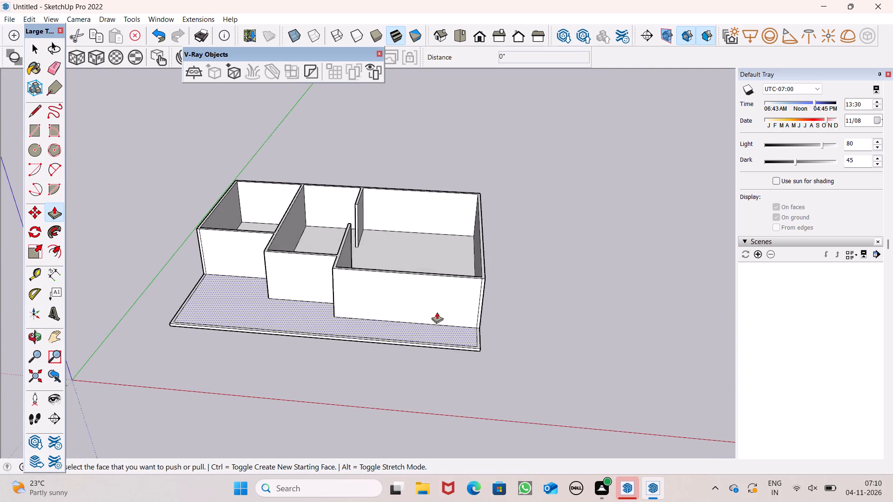
scroll(468, 278, "up", 13)
left_click_drag(508, 280, 510, 244)
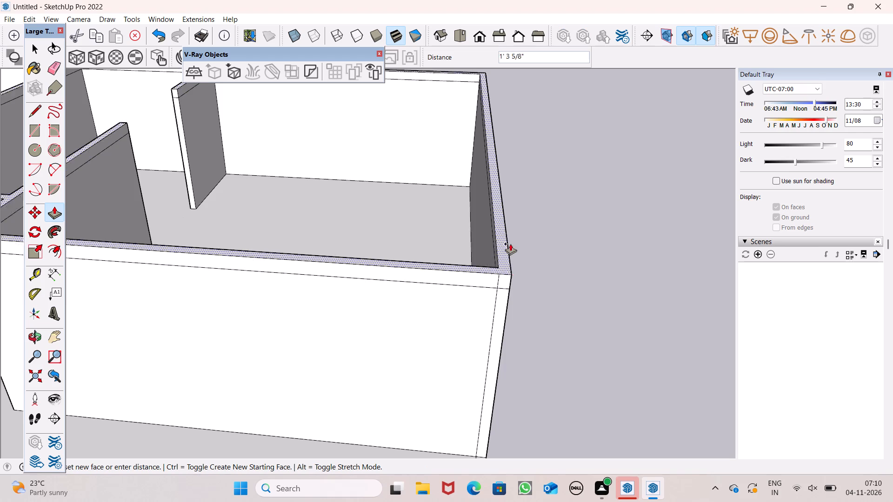
left_click_drag(510, 244, 507, 209)
type("2'")
key("Return")
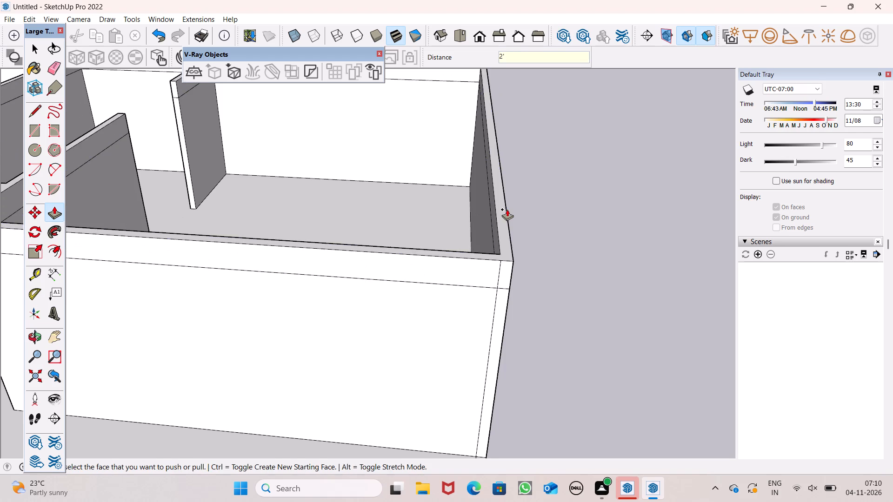
scroll(505, 214, "down", 5)
middle_click_drag(388, 312, 451, 289)
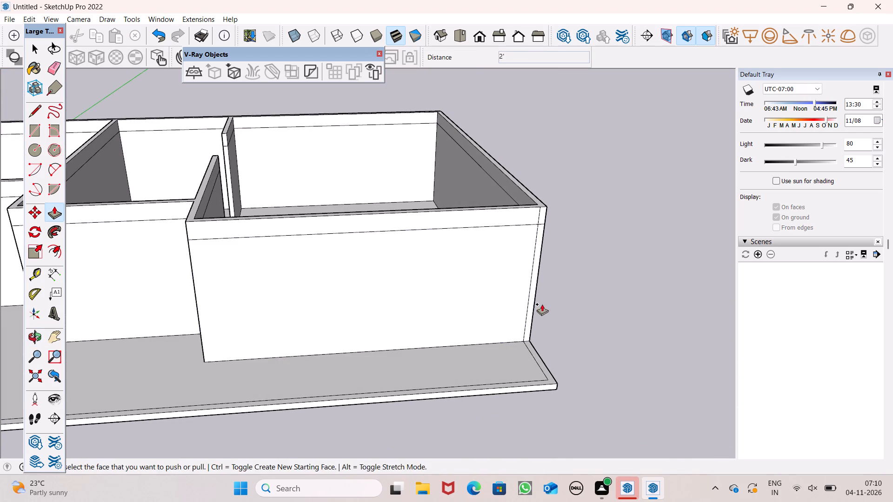
key("space")
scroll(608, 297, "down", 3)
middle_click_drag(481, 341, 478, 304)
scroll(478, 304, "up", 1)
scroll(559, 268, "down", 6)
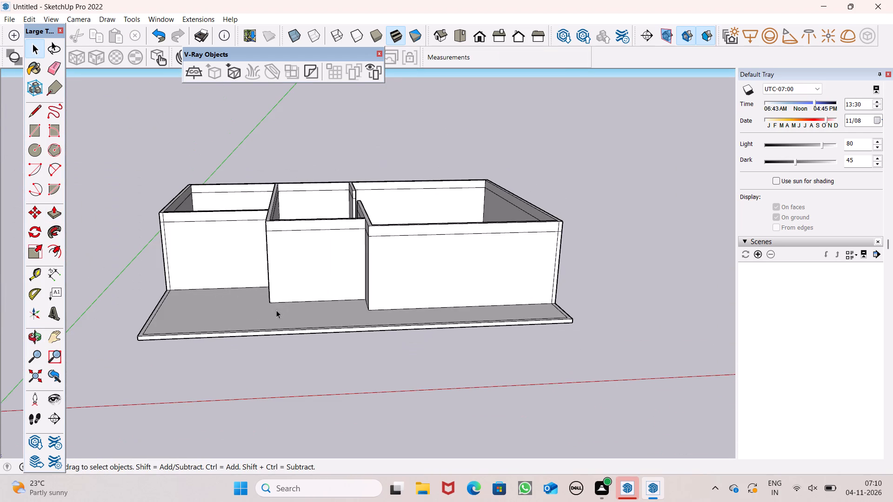
Measure the height of the upper wall band along its outer corner edge with the Dimension tool, without placing a dimension.
scroll(176, 304, "up", 1)
scroll(177, 218, "up", 8)
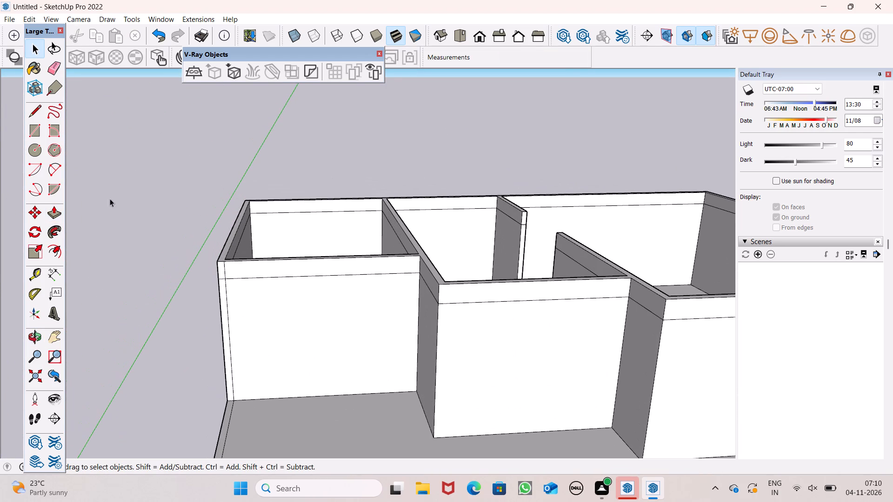
left_click(55, 272)
scroll(143, 304, "up", 5)
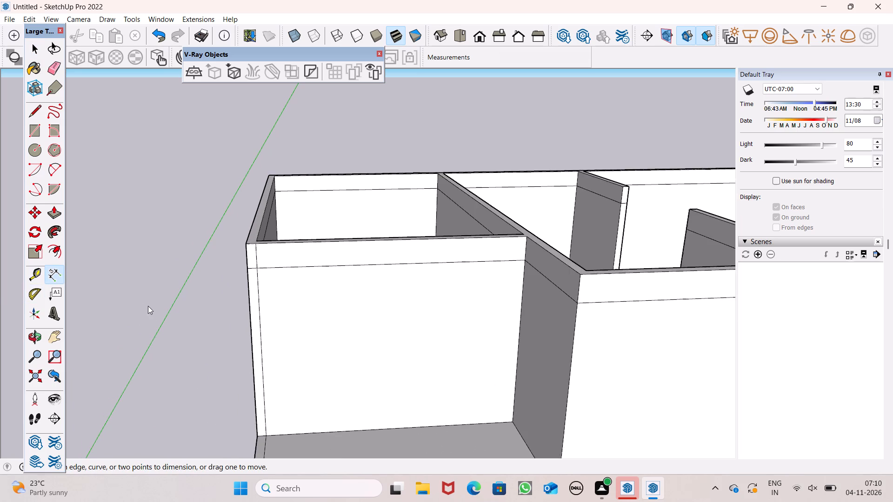
scroll(220, 274, "up", 7)
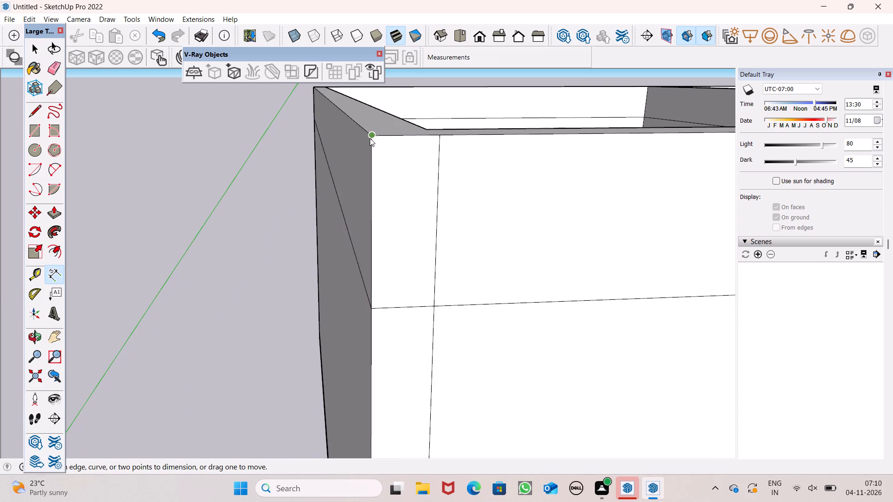
left_click(370, 138)
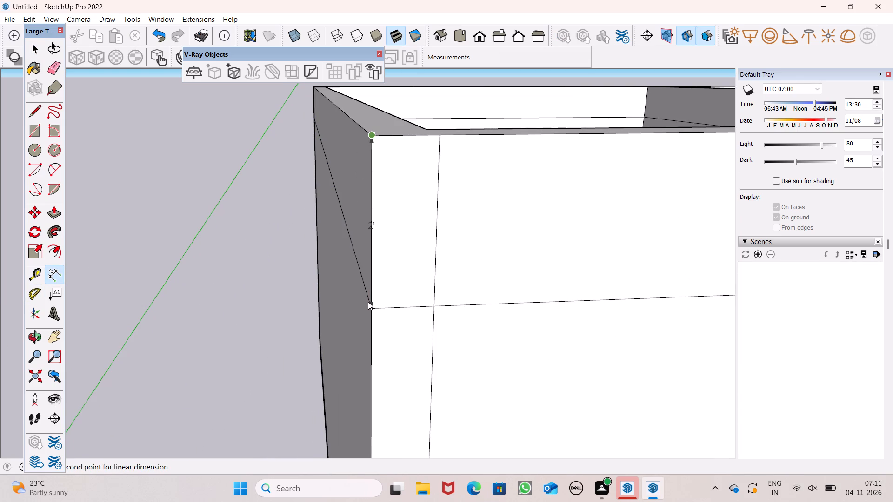
key("space")
Examine the raised walls, the band around their top and the open front area from several viewing angles.
scroll(239, 238, "down", 7)
scroll(199, 252, "down", 4)
scroll(199, 252, "up", 1)
scroll(198, 252, "down", 2)
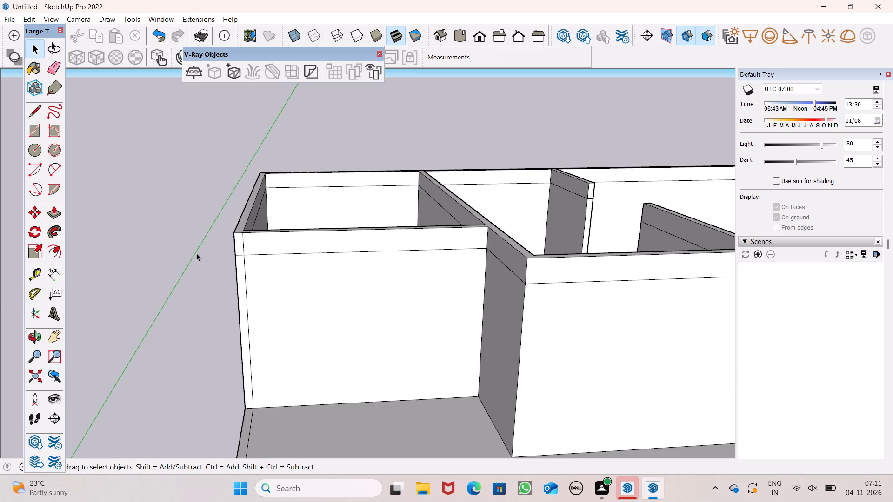
scroll(196, 249, "down", 5)
middle_click_drag(281, 296, 209, 304)
scroll(200, 291, "down", 3)
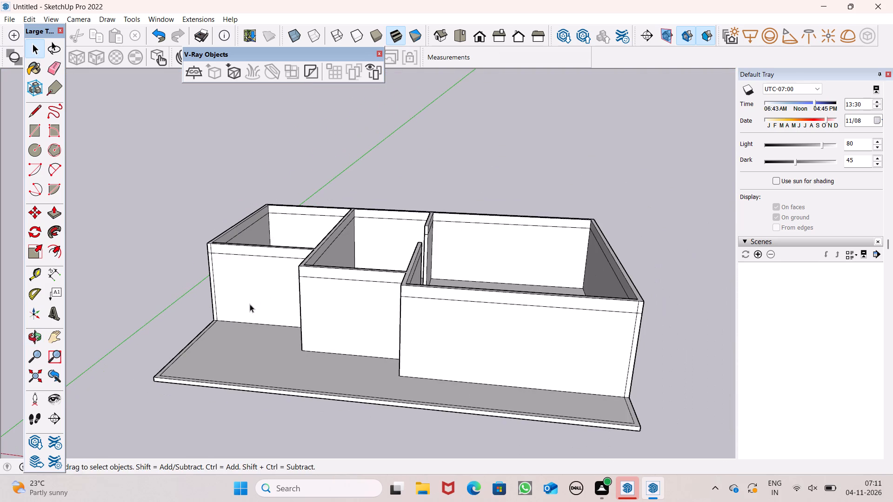
middle_click_drag(253, 304, 275, 291)
scroll(264, 285, "down", 2)
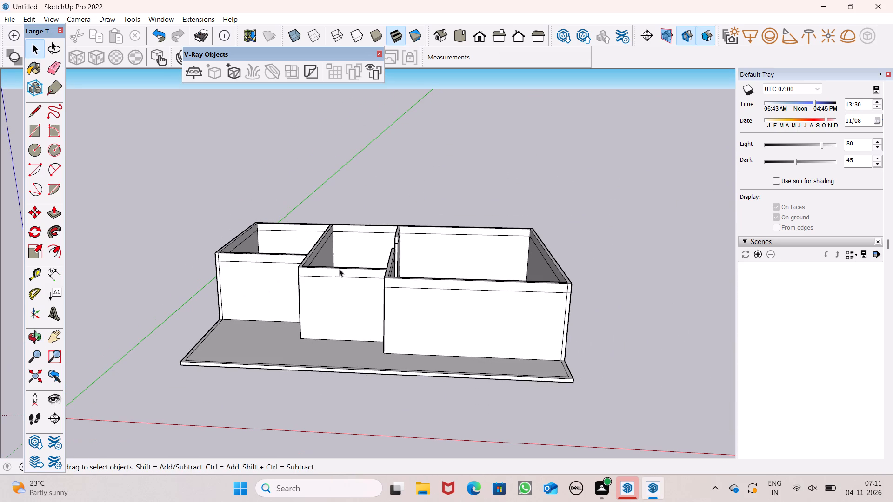
scroll(356, 269, "up", 5)
scroll(194, 350, "down", 5)
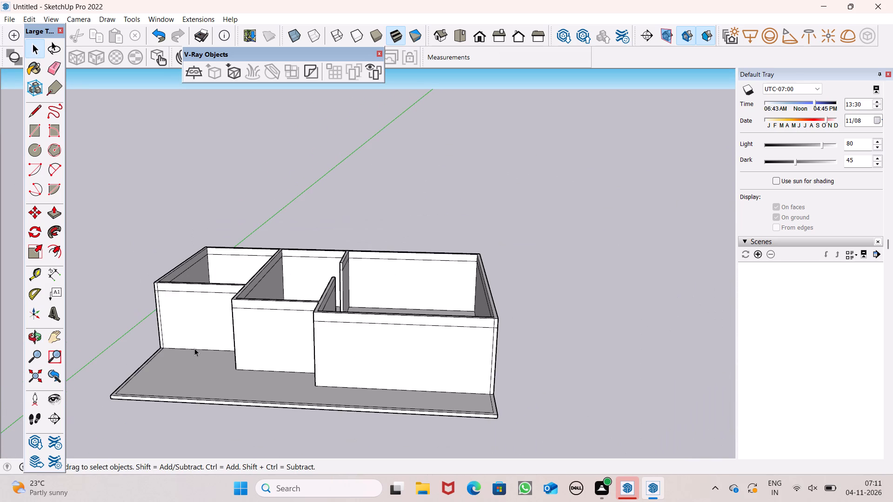
Start Push/Pull to extrude another face of the building.
left_click(54, 209)
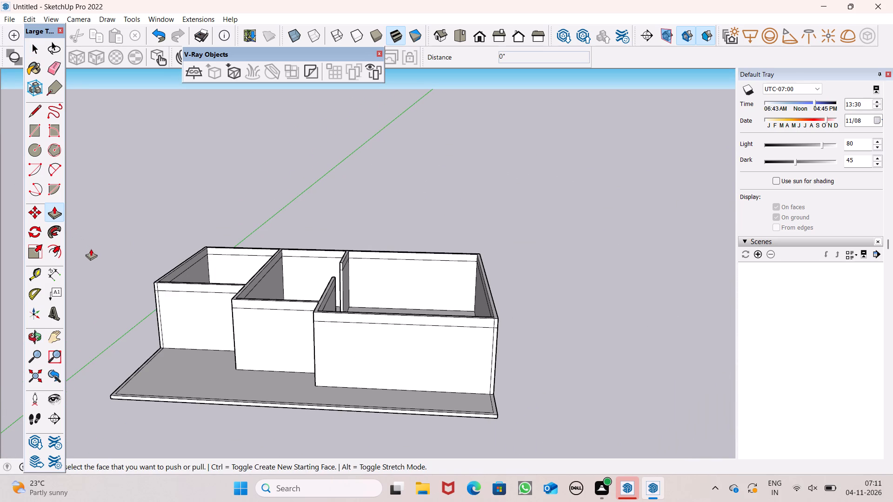
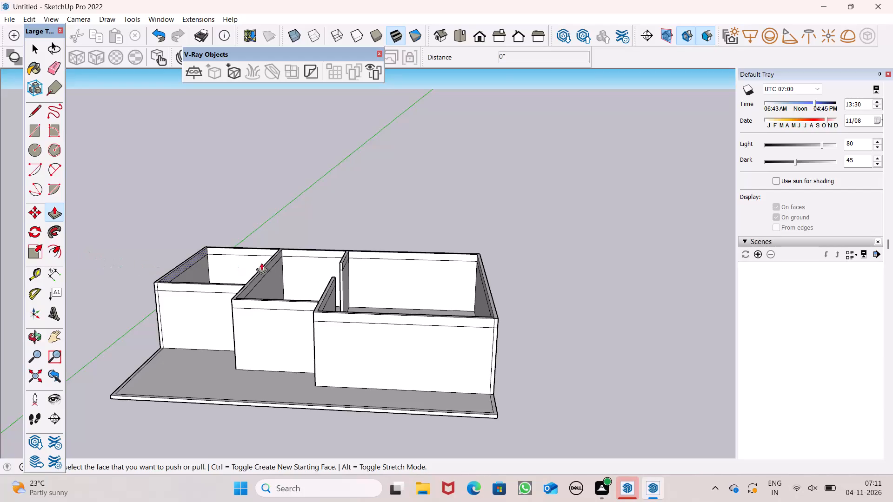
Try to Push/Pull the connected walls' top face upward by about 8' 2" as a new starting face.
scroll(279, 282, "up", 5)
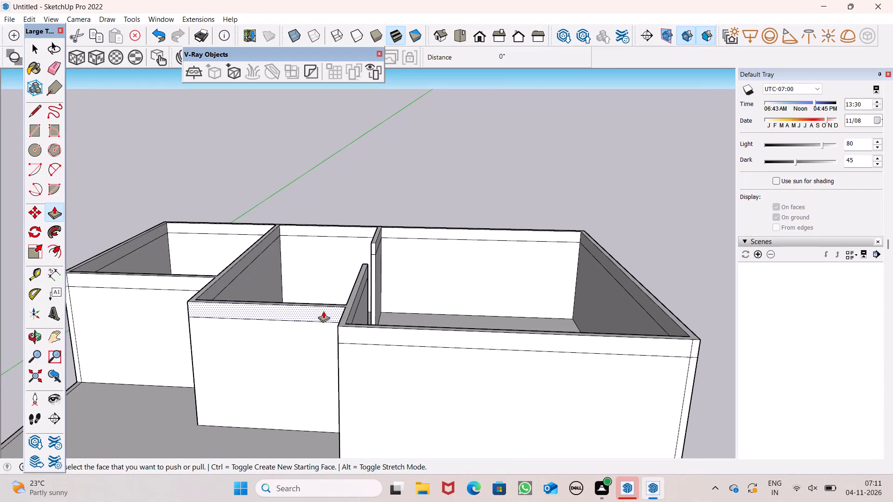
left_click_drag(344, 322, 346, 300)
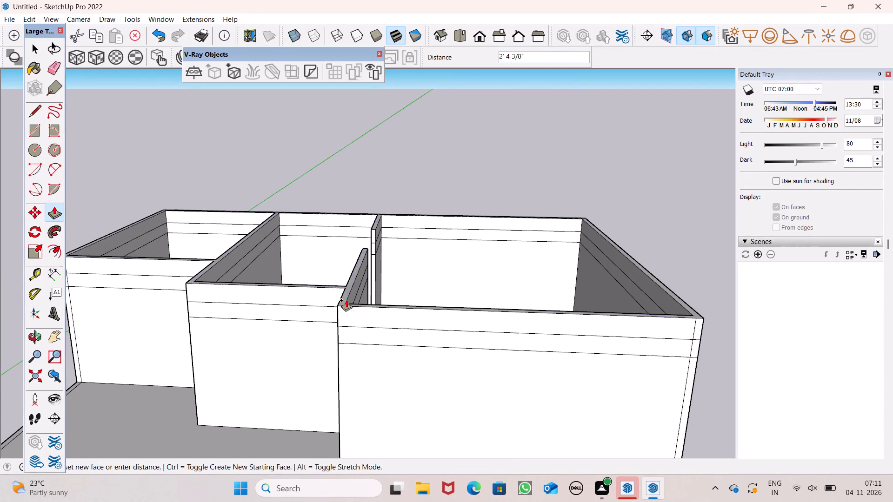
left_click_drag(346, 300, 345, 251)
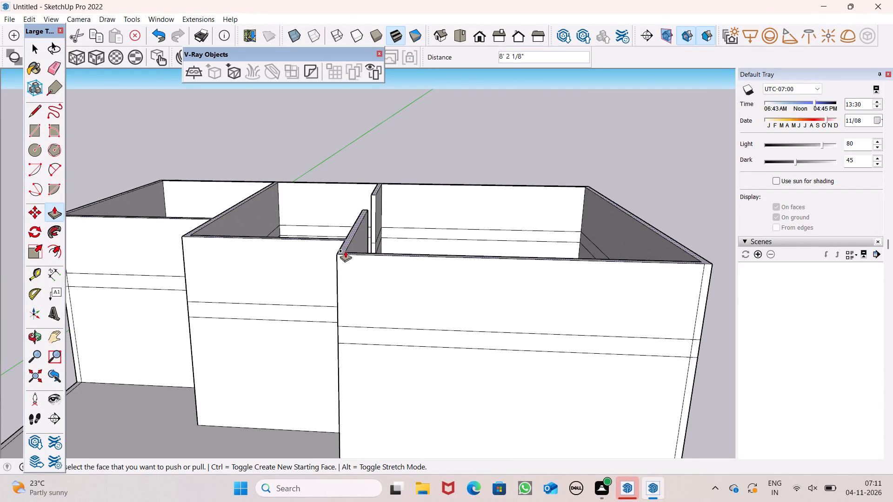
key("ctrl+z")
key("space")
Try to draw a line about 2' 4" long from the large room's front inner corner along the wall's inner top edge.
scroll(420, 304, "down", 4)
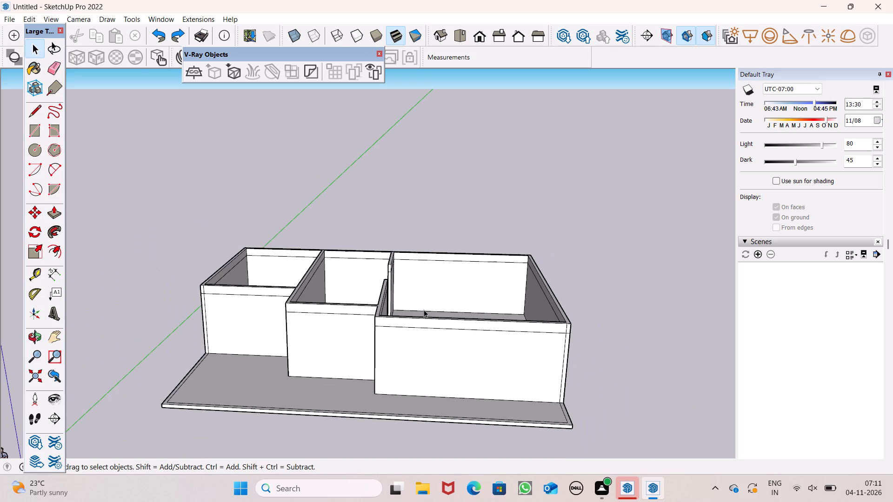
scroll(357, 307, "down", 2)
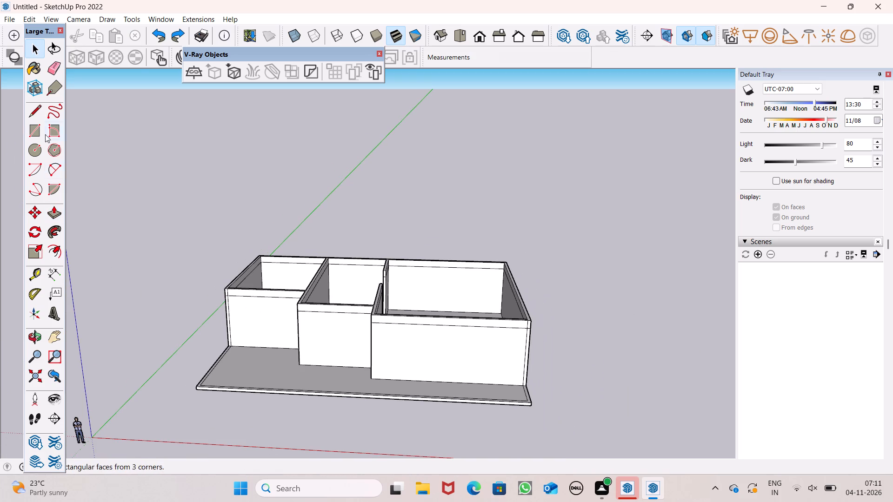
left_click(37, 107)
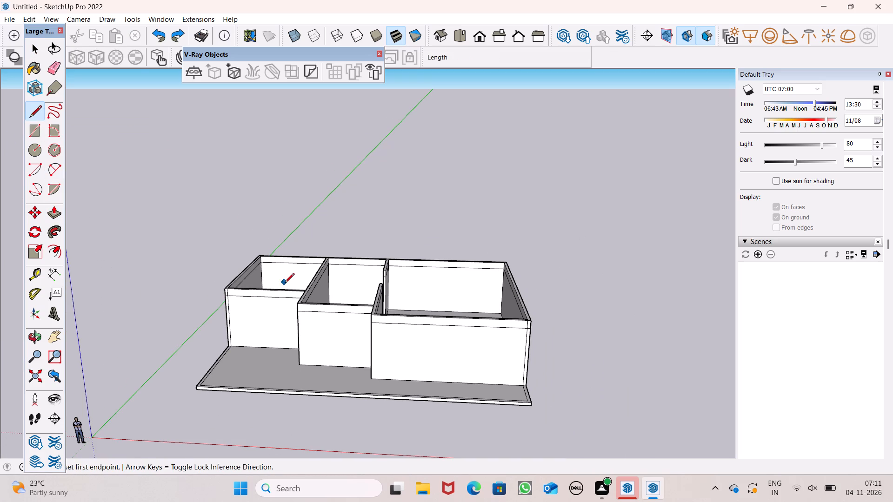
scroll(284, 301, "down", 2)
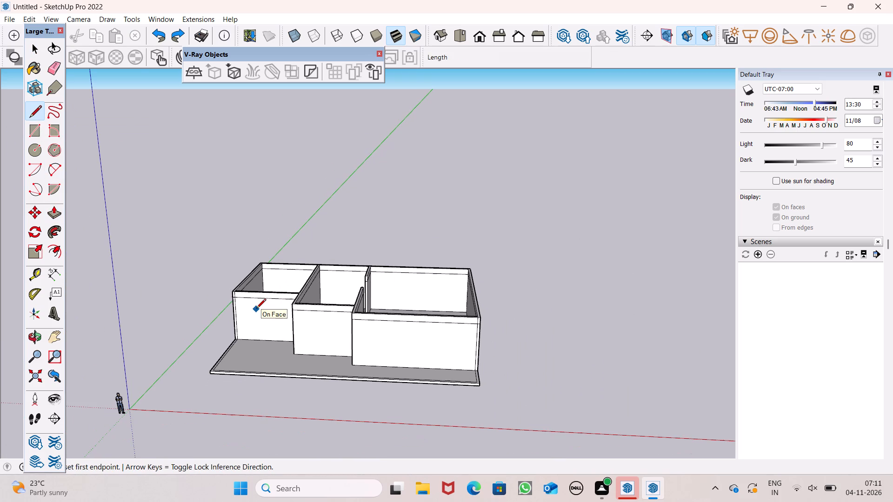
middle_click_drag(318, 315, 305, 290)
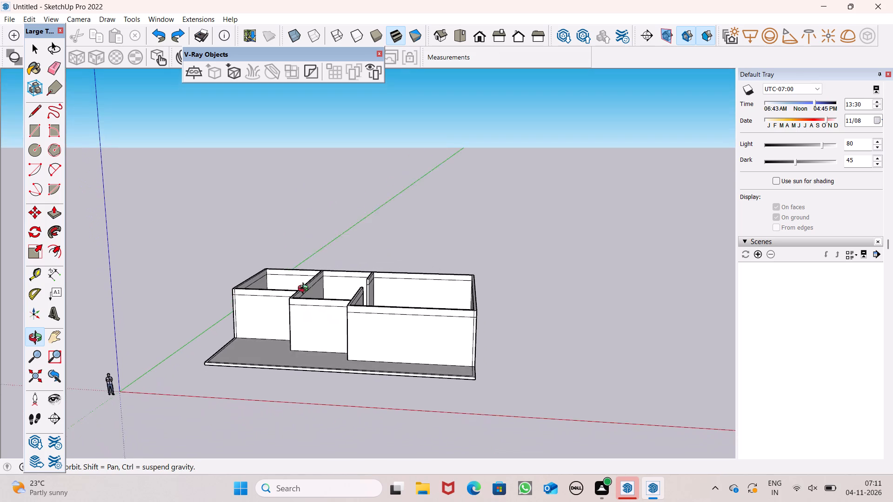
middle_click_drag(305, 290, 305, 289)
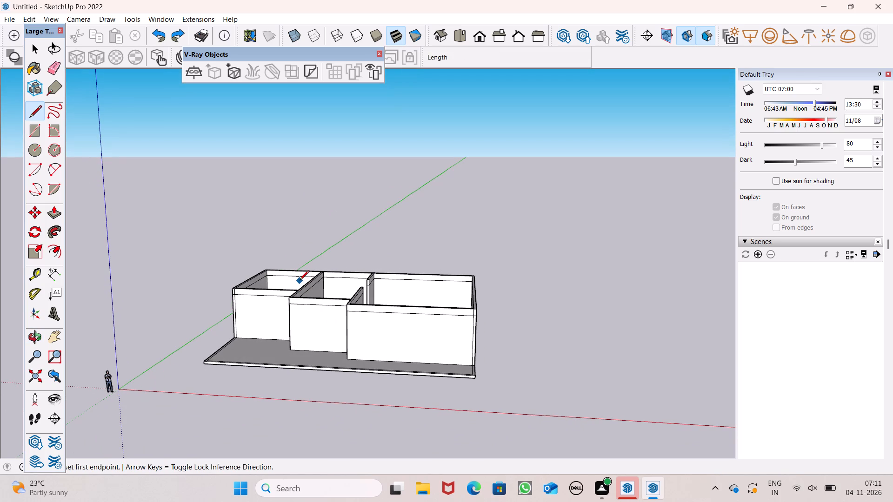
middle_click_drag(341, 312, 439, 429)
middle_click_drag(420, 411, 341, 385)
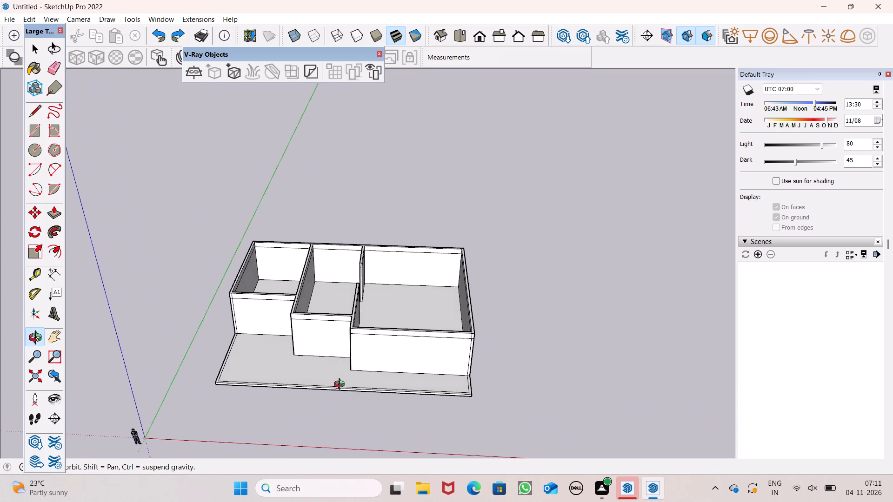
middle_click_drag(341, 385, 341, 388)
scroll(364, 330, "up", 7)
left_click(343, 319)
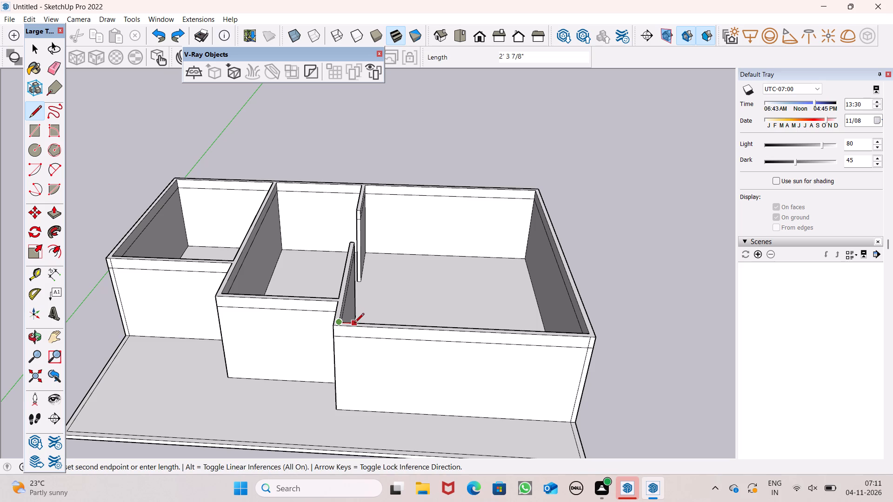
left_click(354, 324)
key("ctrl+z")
Draw a short line from the large room's front inner corner along the inner top edge to cover the two connected rooms with a face.
scroll(354, 324, "up", 7)
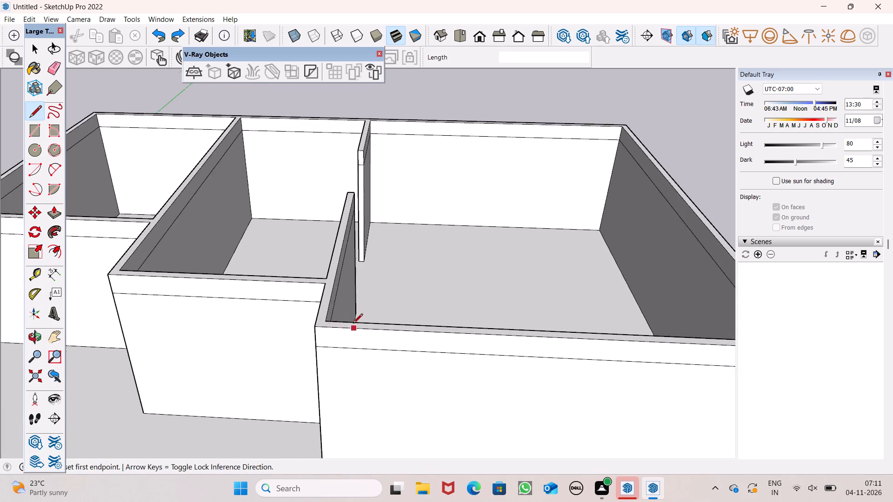
scroll(353, 324, "up", 2)
scroll(314, 320, "up", 5)
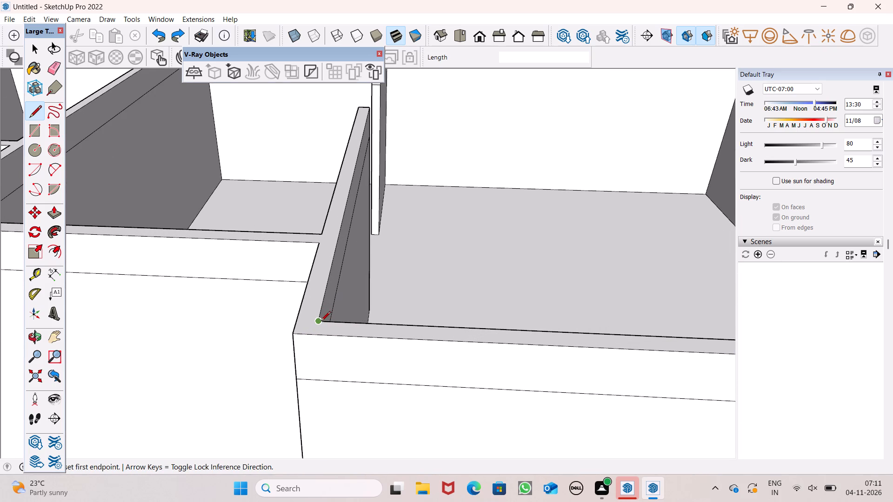
left_click(321, 322)
left_click(345, 326)
key("space")
Draw a short line along the smallest room's front inner top edge, starting at its outer corner, to cover that room with a face.
scroll(359, 354, "down", 5)
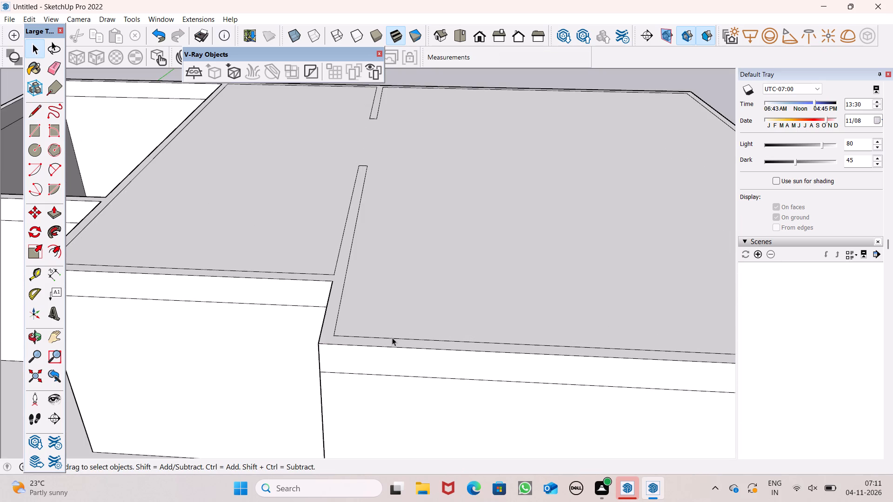
scroll(396, 341, "down", 10)
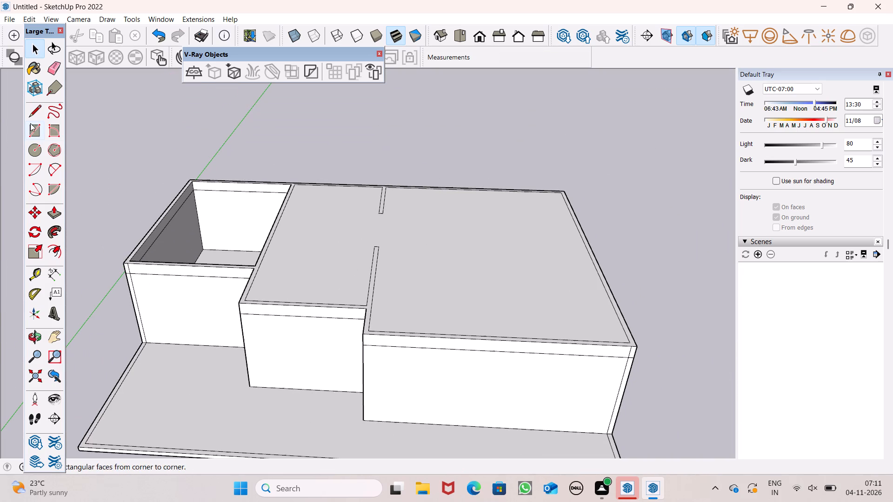
left_click(31, 117)
scroll(130, 230, "up", 6)
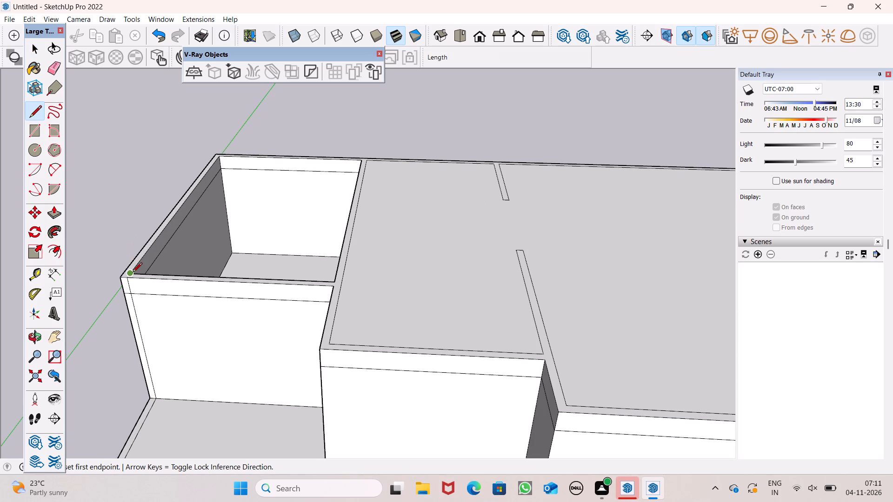
left_click(133, 273)
left_click(153, 272)
key("space")
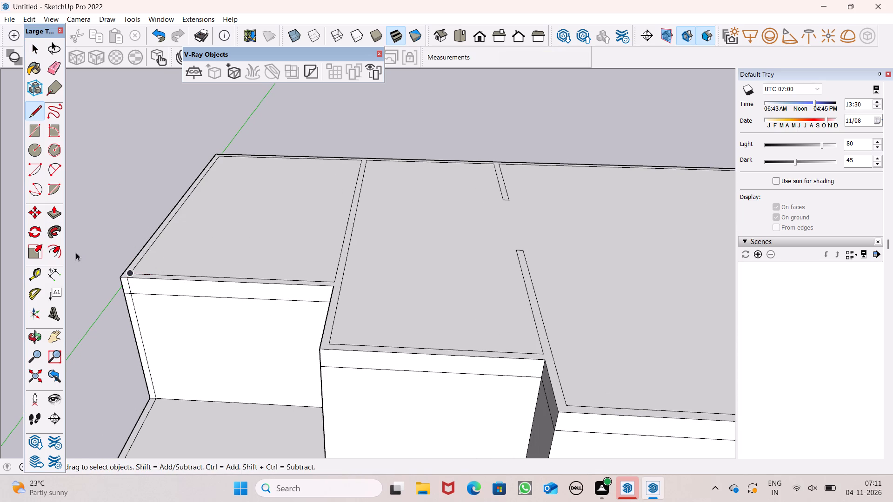
Push/Pull the smallest room's covering face downward by 6" as a new starting face.
left_click(53, 210)
scroll(106, 254, "up", 5)
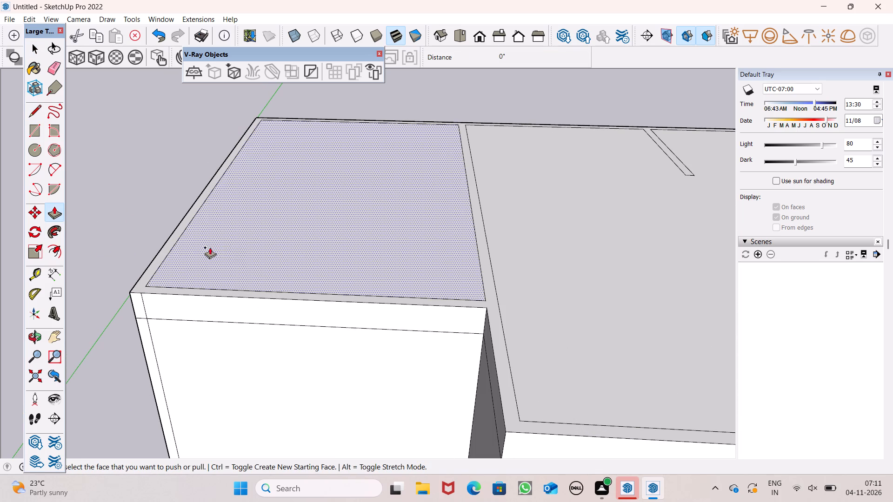
left_click_drag(236, 247, 242, 264)
type("6\"")
left_click_drag(242, 264, 240, 261)
key("Return")
Push/Pull the covering face of the two connected larger rooms downward by 6" as a new starting face.
scroll(182, 241, "down", 8)
left_click_drag(546, 270, 546, 277)
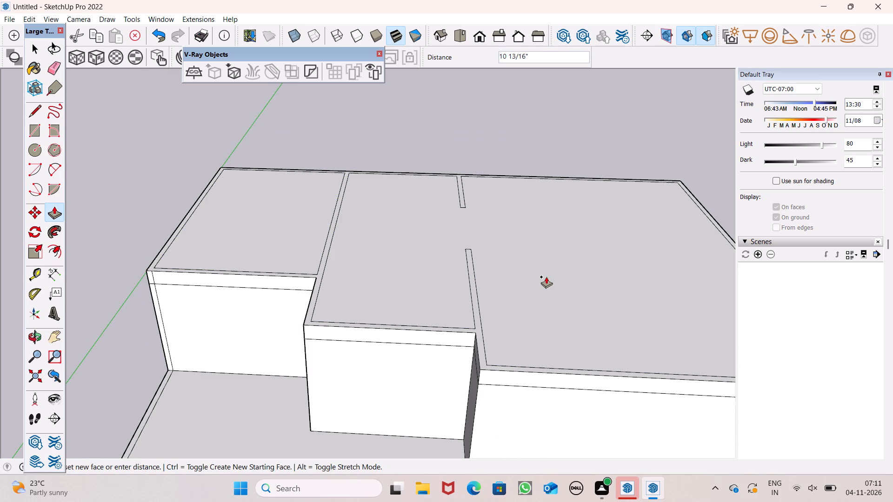
left_click_drag(546, 277, 546, 277)
key("6")
key("shift+quotedbl")
key("Return")
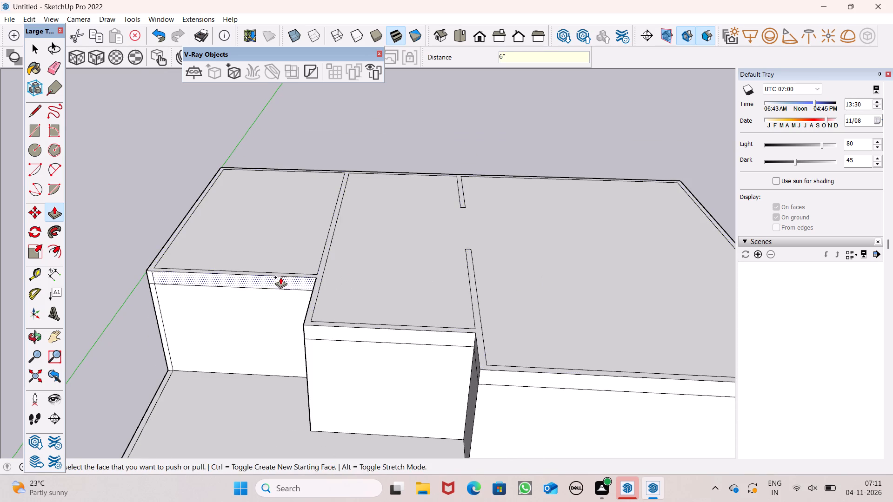
key("space")
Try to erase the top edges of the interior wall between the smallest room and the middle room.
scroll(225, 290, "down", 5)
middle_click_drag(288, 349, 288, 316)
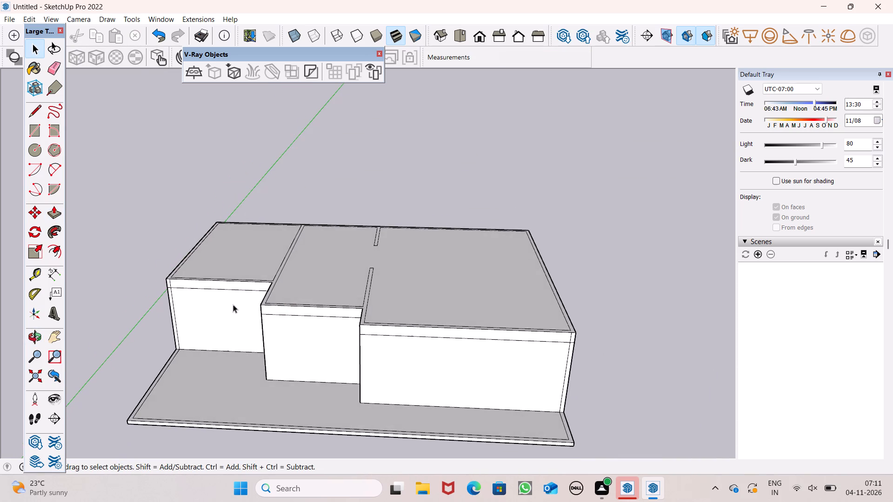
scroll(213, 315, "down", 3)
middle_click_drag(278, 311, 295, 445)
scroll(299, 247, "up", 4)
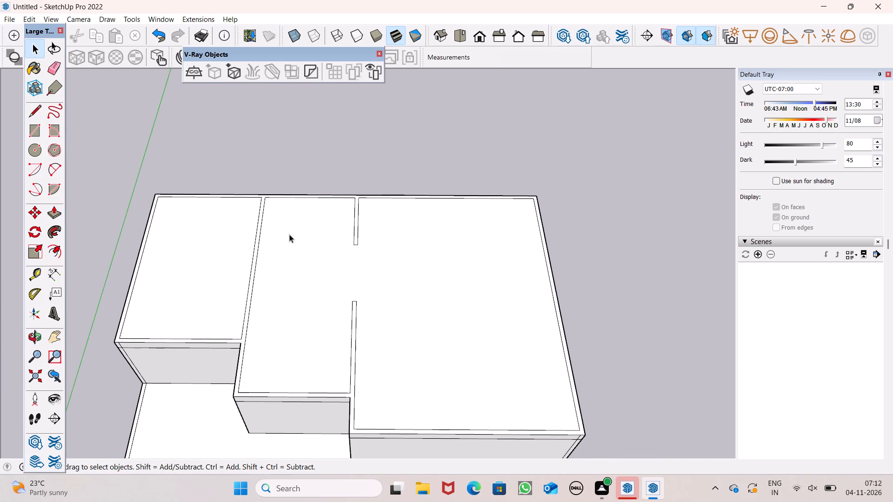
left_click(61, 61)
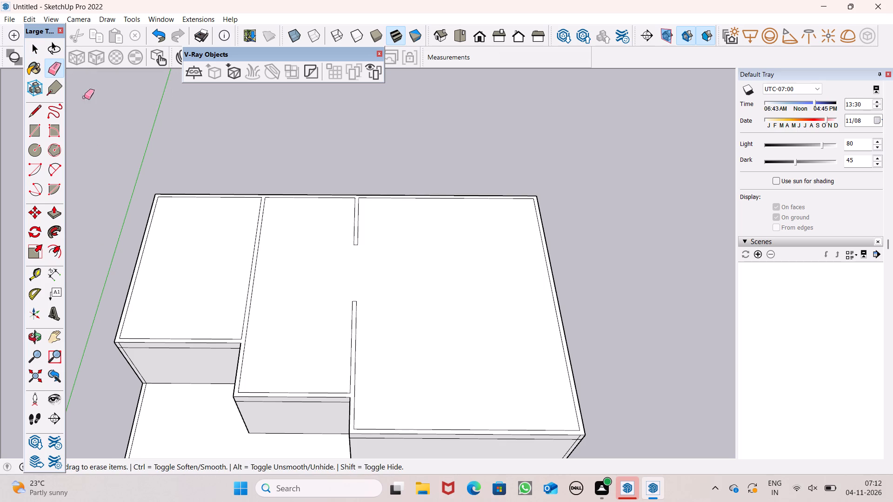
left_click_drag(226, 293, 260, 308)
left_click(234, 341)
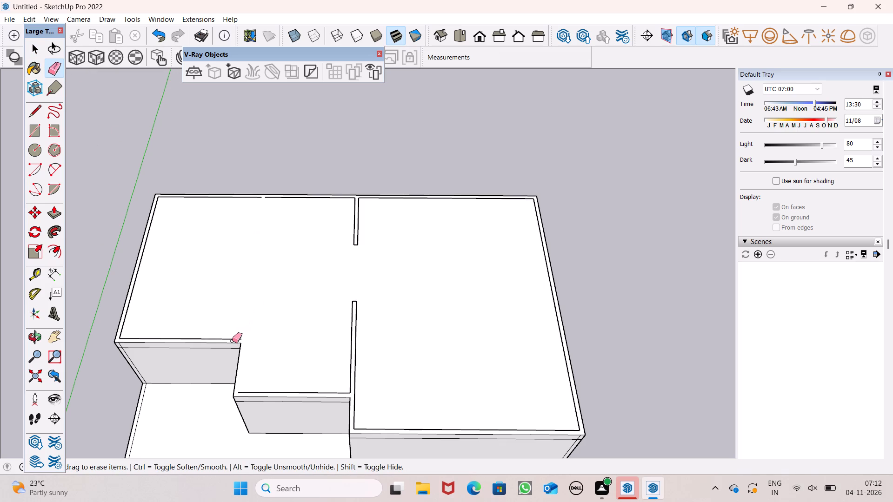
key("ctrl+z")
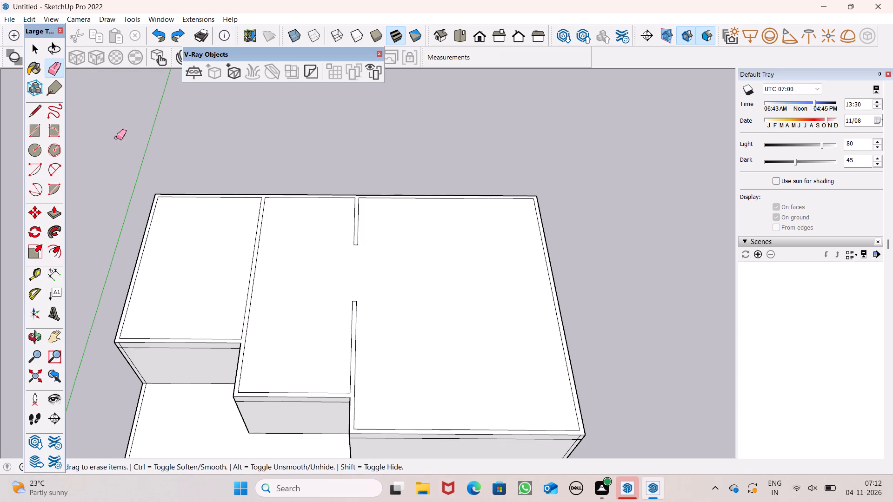
Draw lines across the ends of the two interior walls where they meet the back wall's inner top edge.
left_click(32, 111)
scroll(259, 240, "up", 6)
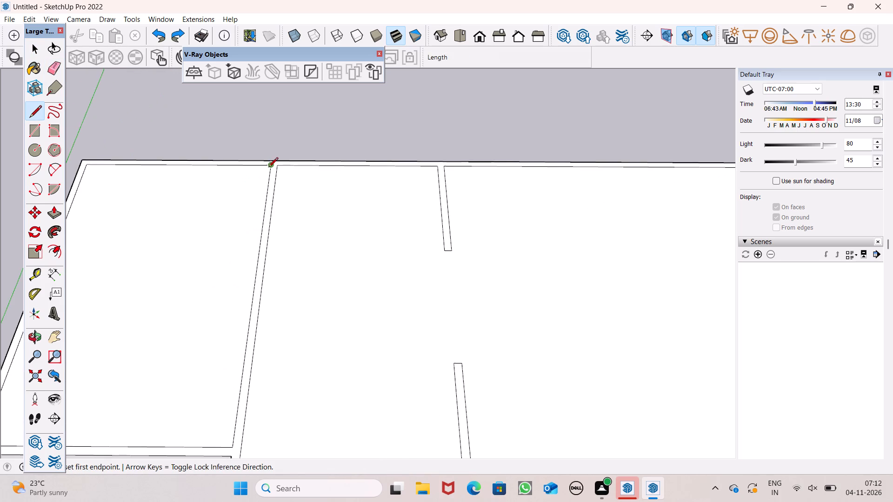
scroll(269, 166, "up", 7)
left_click(271, 166)
left_click(286, 166)
scroll(220, 152, "down", 5)
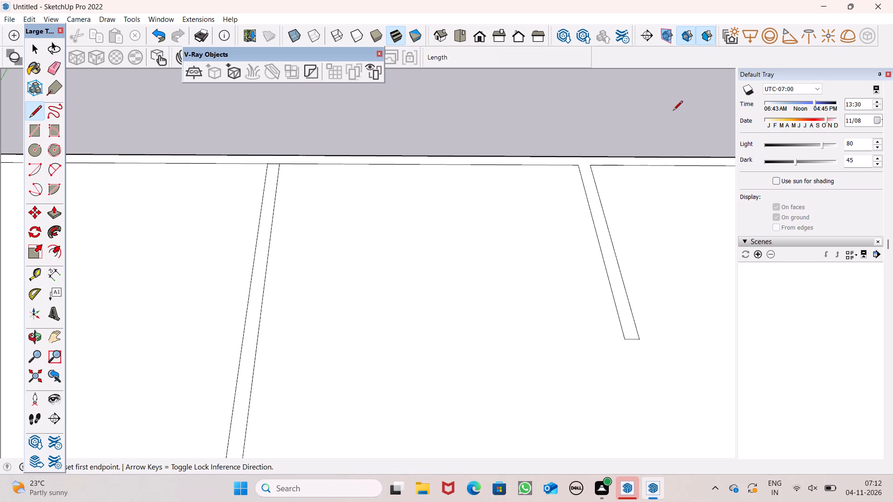
scroll(441, 242, "down", 5)
scroll(474, 193, "up", 7)
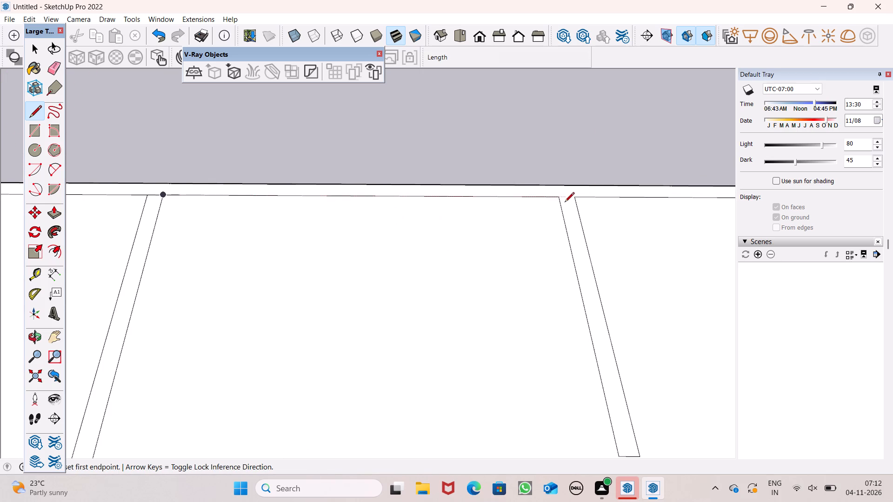
left_click(556, 198)
left_click(575, 195)
scroll(340, 157, "down", 6)
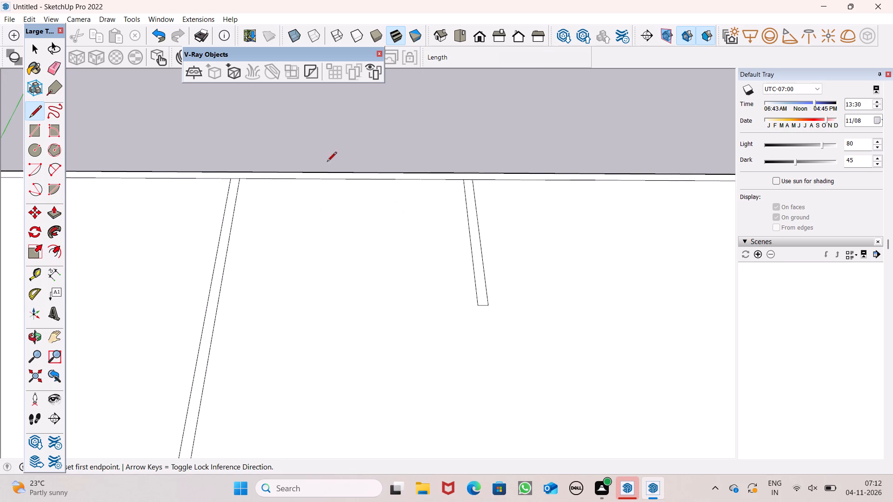
Draw a 9" line across the interior wall between the middle and largest rooms, where it meets the middle room's front wall.
scroll(309, 167, "down", 5)
scroll(379, 224, "down", 11)
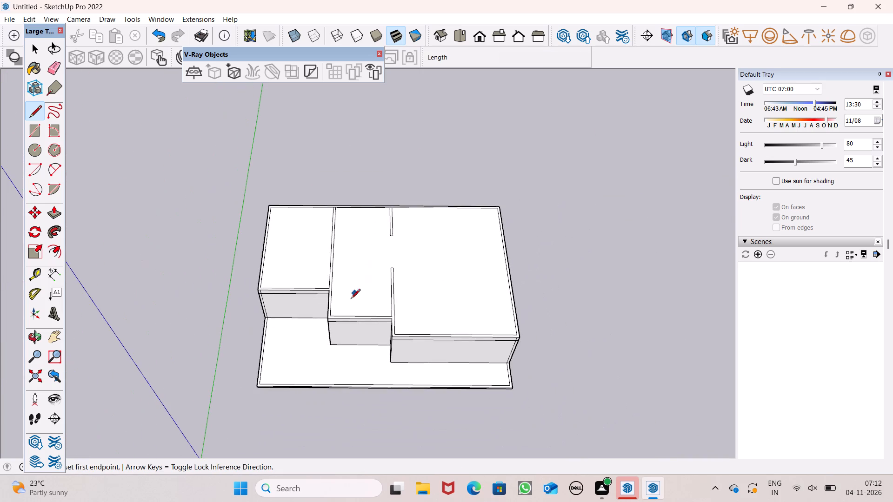
scroll(342, 308, "up", 15)
scroll(323, 203, "up", 7)
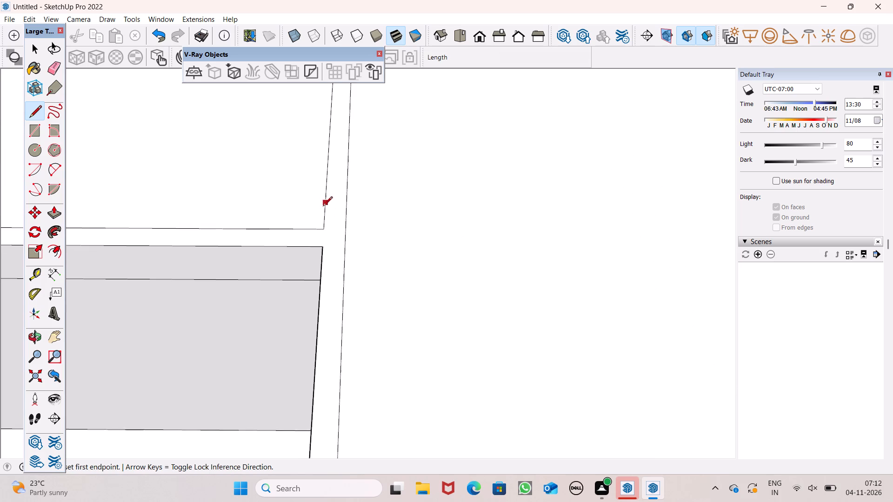
scroll(334, 183, "down", 7)
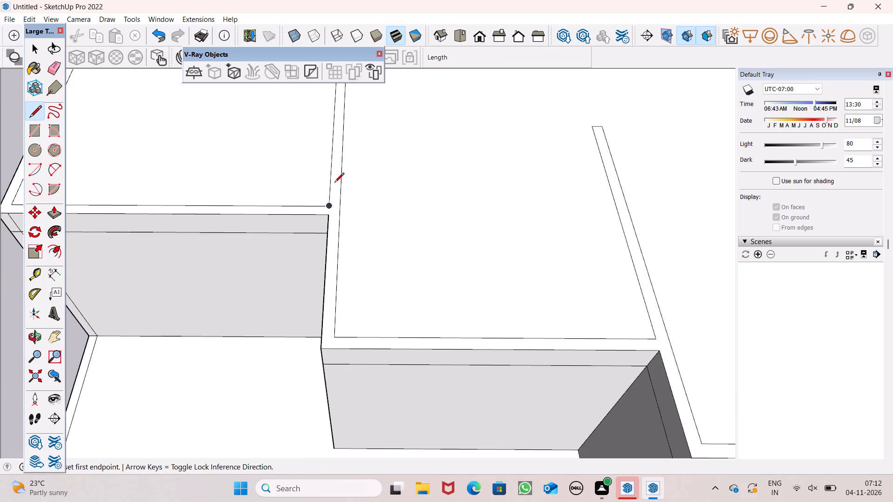
scroll(360, 297, "down", 13)
scroll(384, 368, "up", 7)
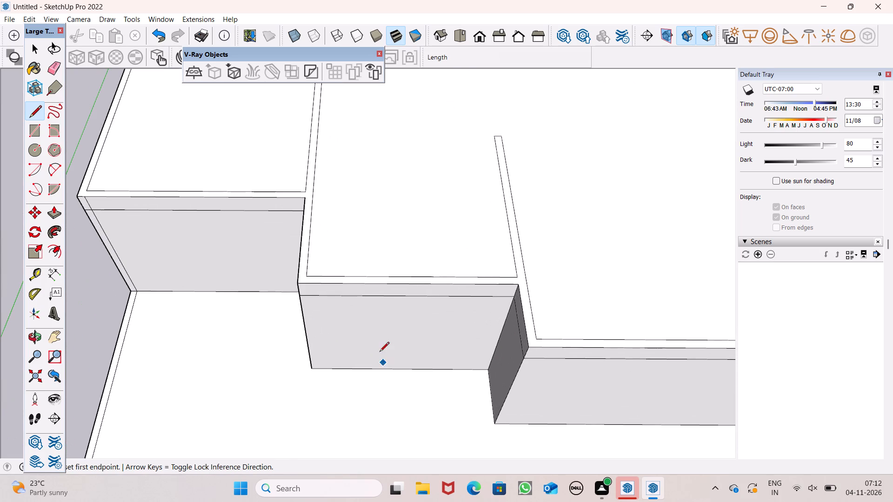
scroll(300, 284, "down", 6)
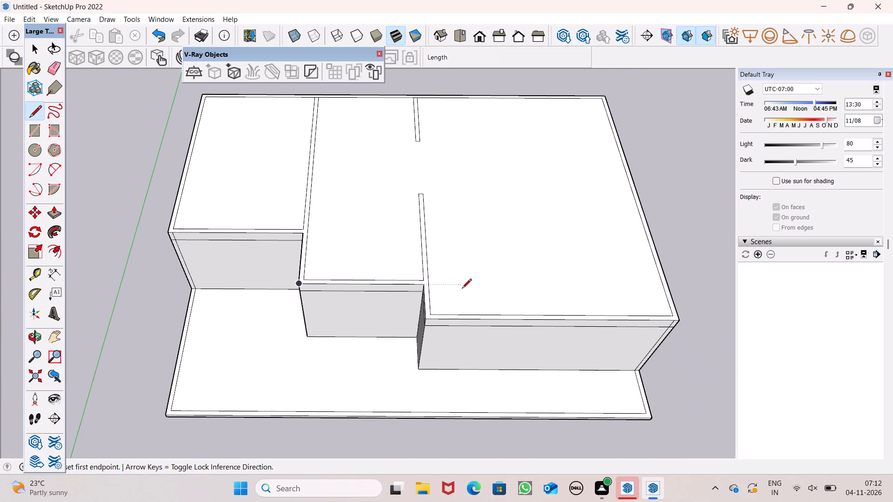
scroll(449, 291, "up", 7)
left_click(398, 270)
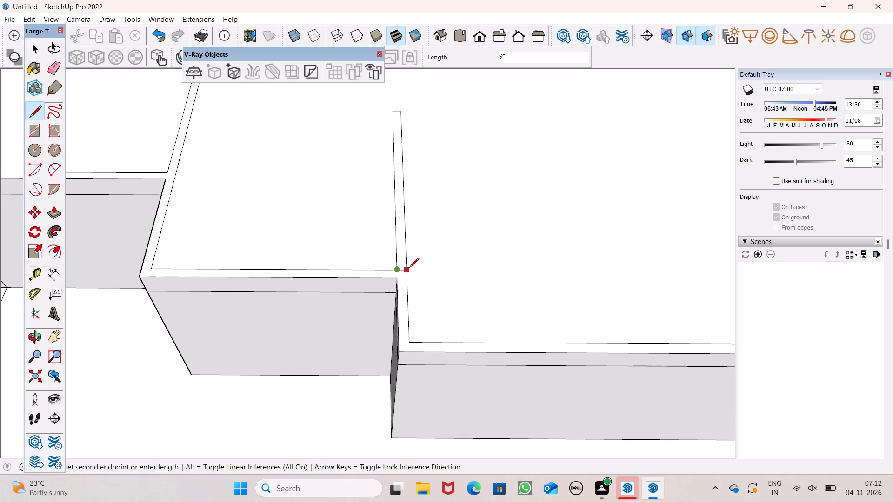
left_click(409, 268)
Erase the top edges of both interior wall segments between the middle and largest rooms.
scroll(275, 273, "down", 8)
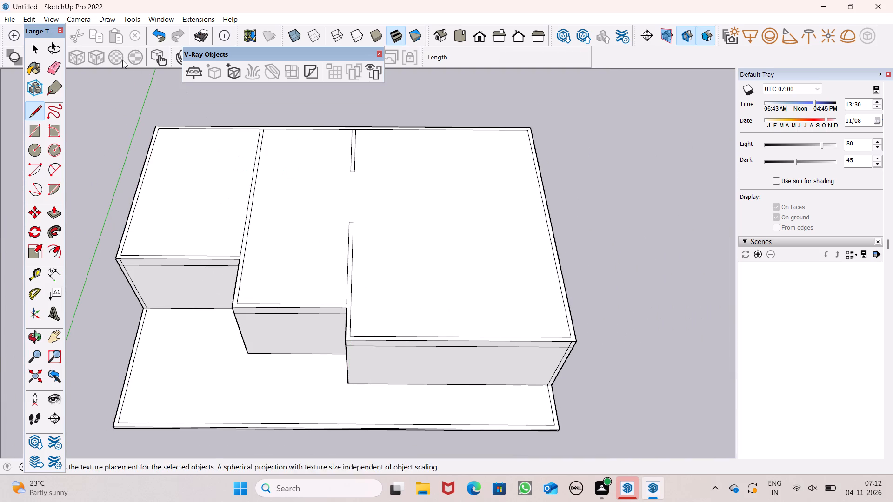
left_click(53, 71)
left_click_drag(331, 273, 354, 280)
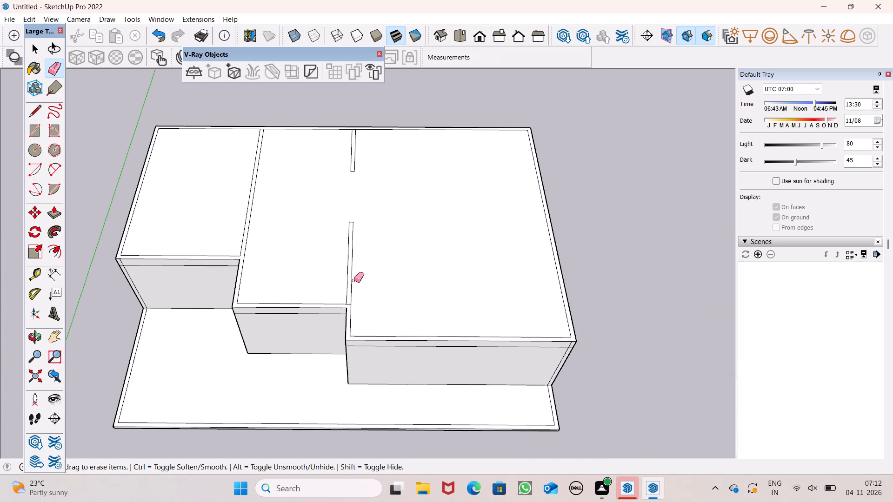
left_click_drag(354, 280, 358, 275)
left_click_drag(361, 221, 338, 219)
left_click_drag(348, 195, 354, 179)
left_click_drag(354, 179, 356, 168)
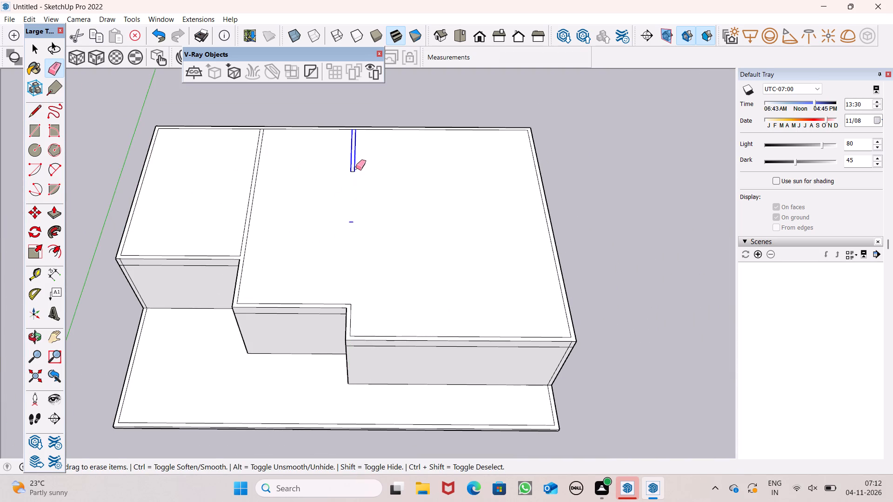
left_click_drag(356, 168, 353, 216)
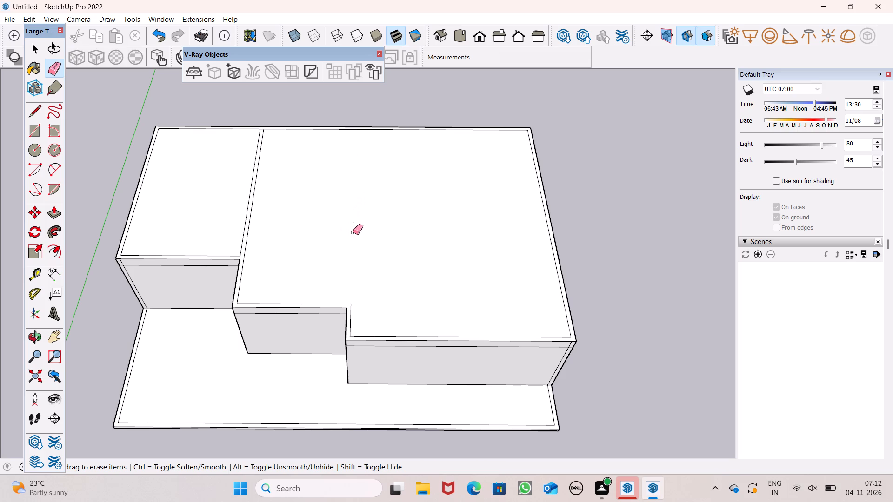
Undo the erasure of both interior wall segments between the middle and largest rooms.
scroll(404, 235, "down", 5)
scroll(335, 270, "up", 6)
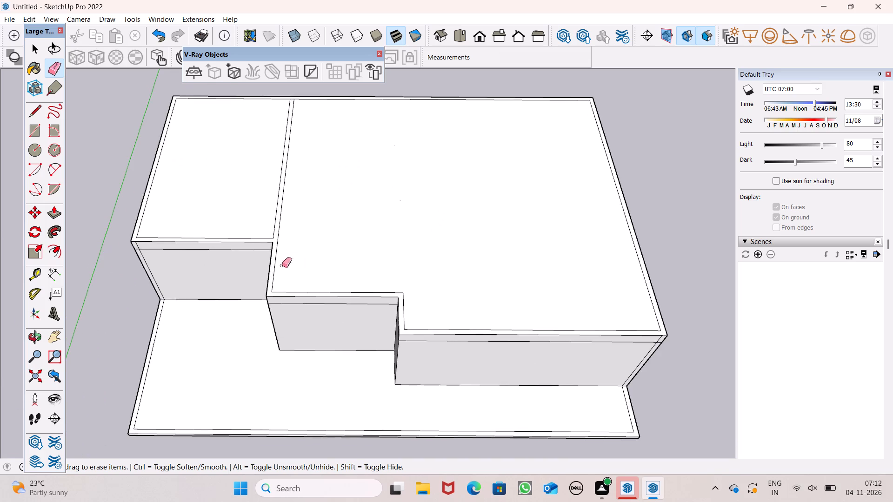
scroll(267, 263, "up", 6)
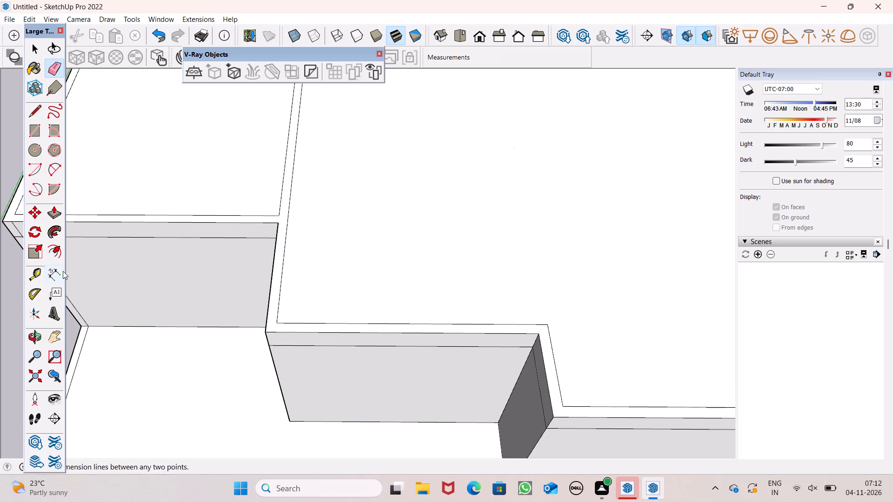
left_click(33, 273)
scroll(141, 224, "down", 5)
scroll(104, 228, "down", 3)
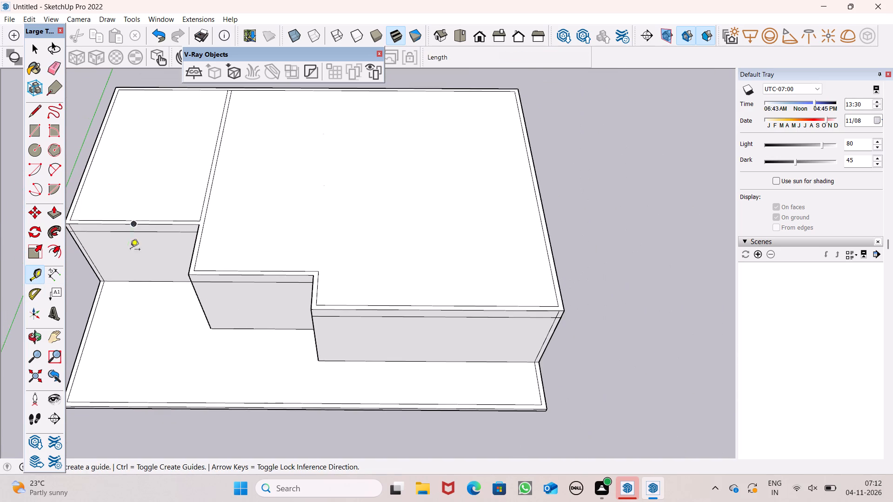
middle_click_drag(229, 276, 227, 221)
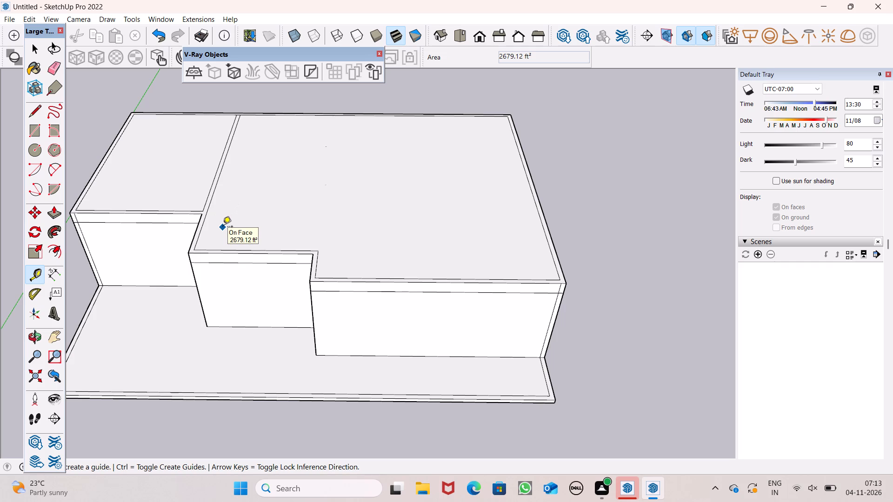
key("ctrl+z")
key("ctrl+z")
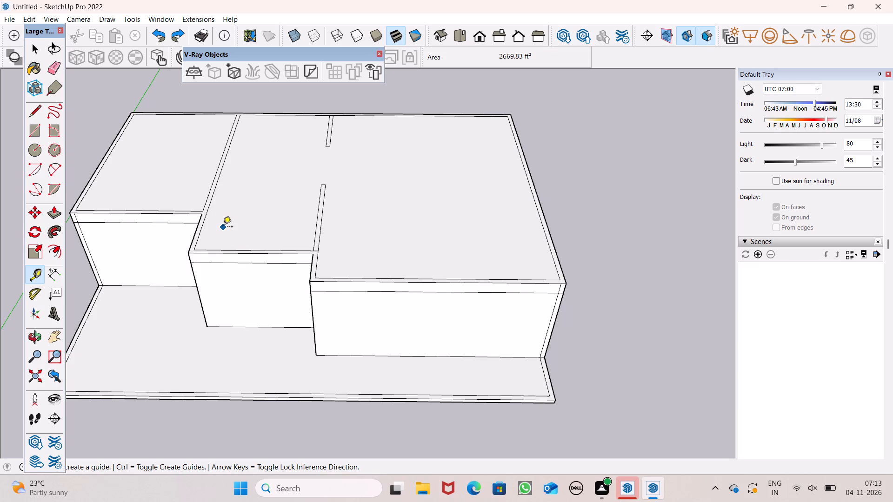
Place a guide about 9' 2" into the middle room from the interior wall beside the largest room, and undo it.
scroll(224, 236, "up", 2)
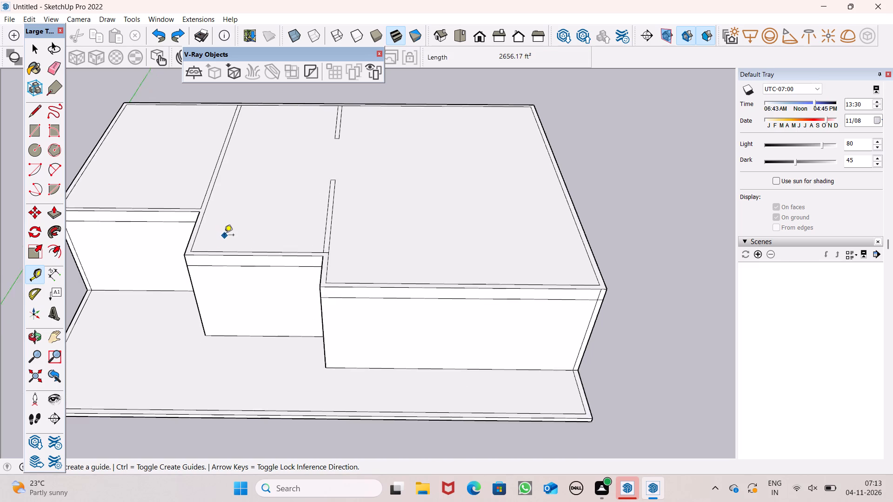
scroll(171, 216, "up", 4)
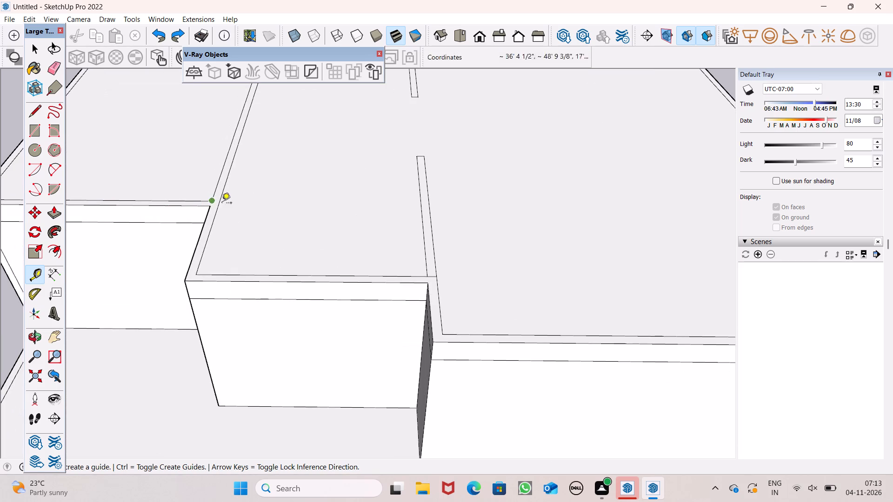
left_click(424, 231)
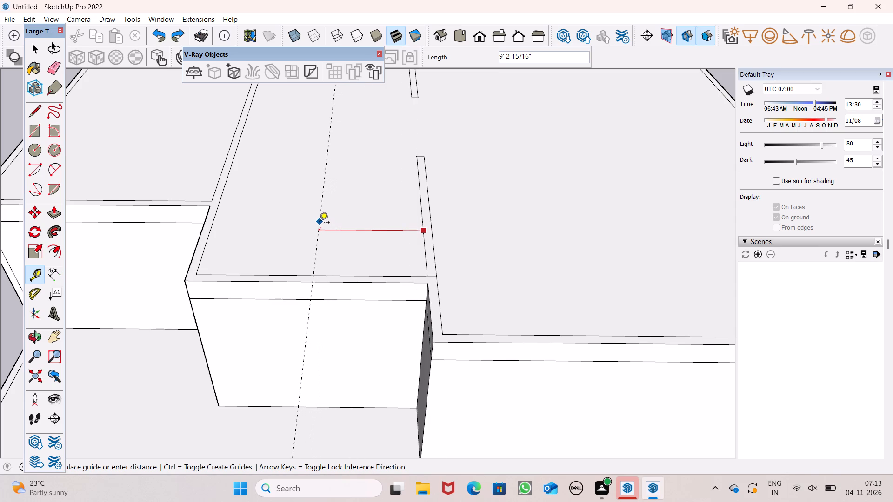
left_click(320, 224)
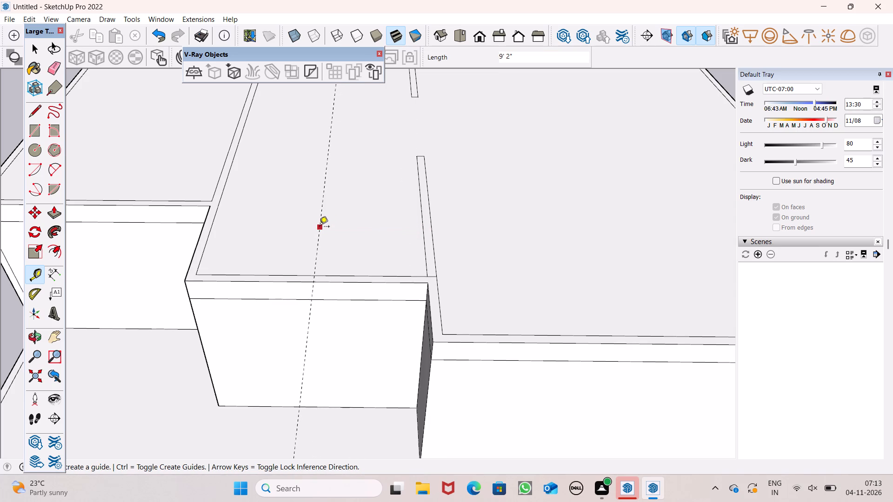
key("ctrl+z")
Place a guide about 8' 10" into the middle room from the interior wall beside the largest room, and a parallel one 9" beyond.
left_click(423, 248)
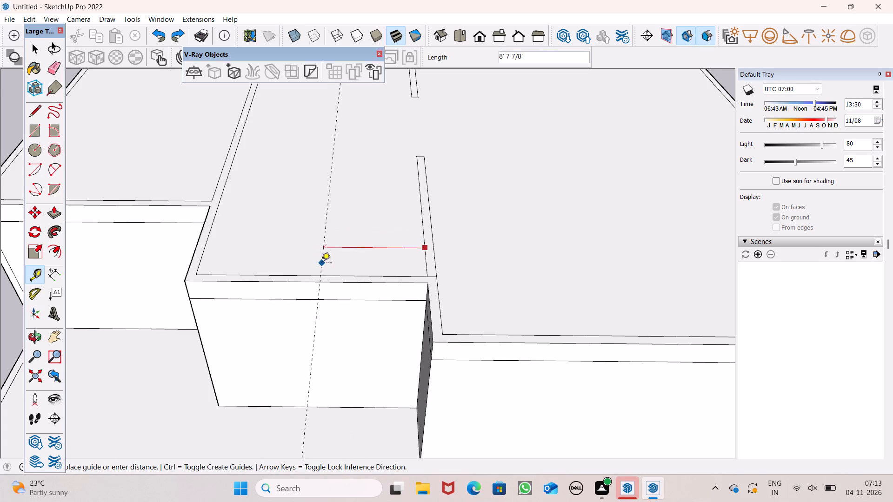
left_click(320, 262)
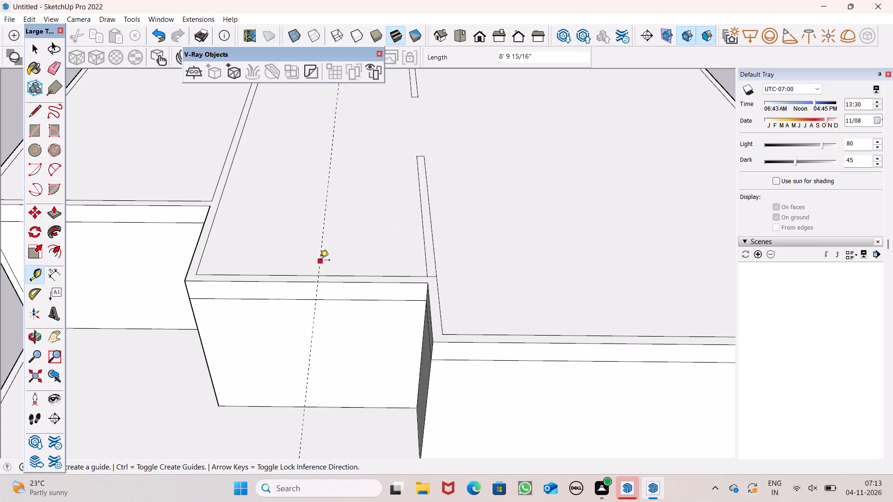
left_click(320, 256)
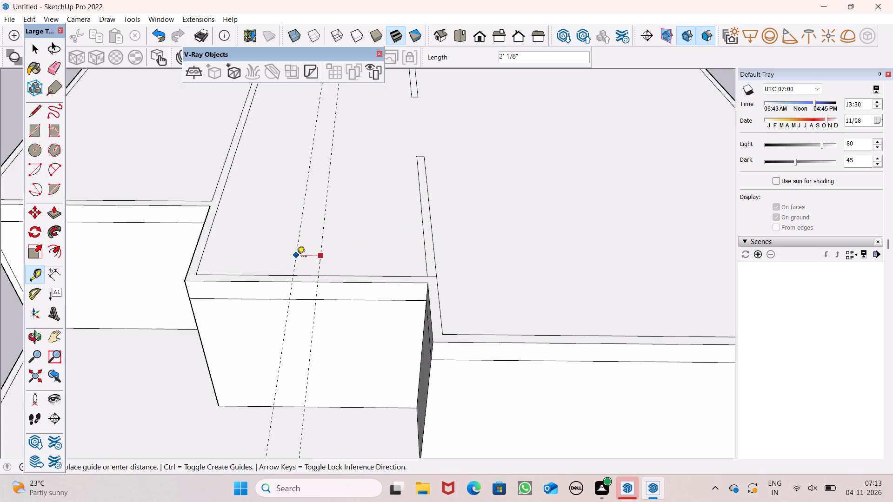
type("9\"")
key("Return")
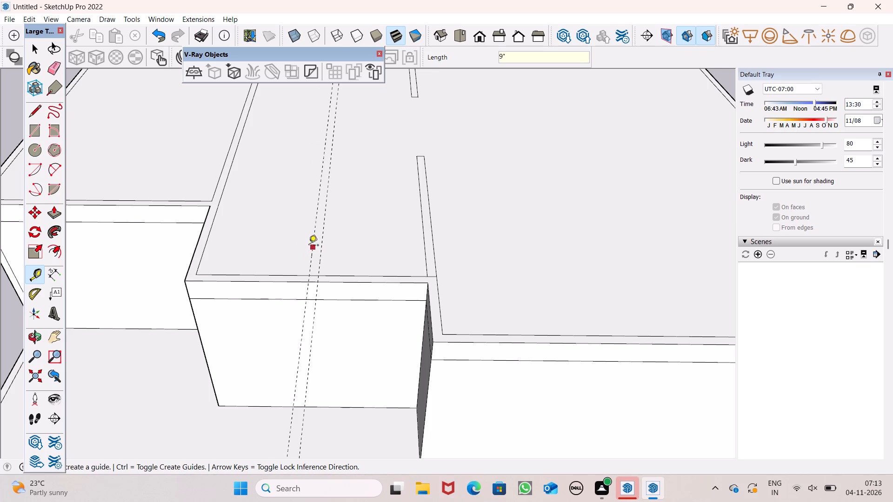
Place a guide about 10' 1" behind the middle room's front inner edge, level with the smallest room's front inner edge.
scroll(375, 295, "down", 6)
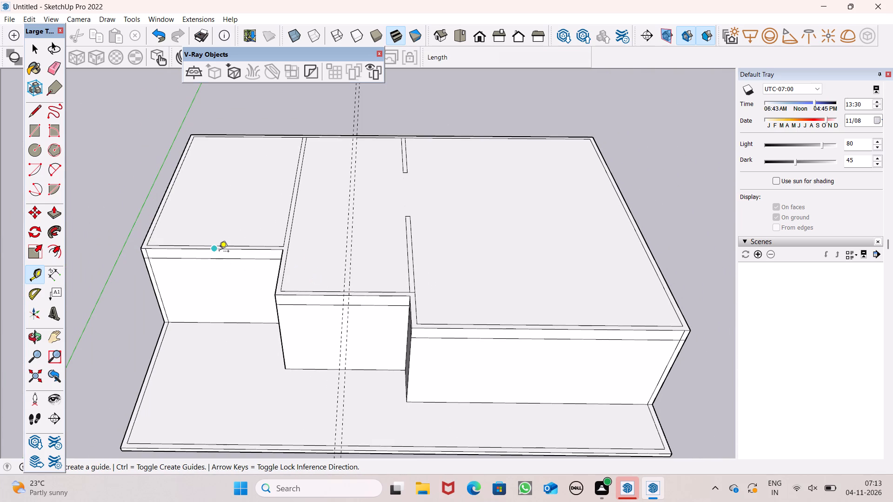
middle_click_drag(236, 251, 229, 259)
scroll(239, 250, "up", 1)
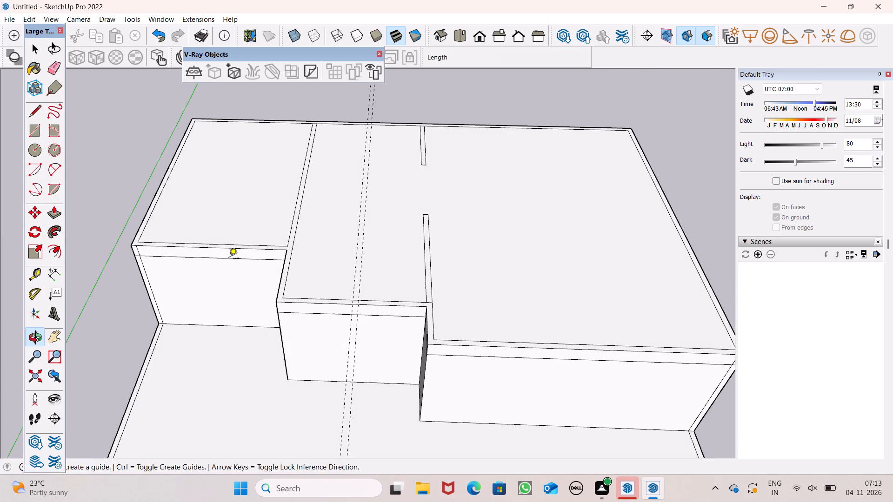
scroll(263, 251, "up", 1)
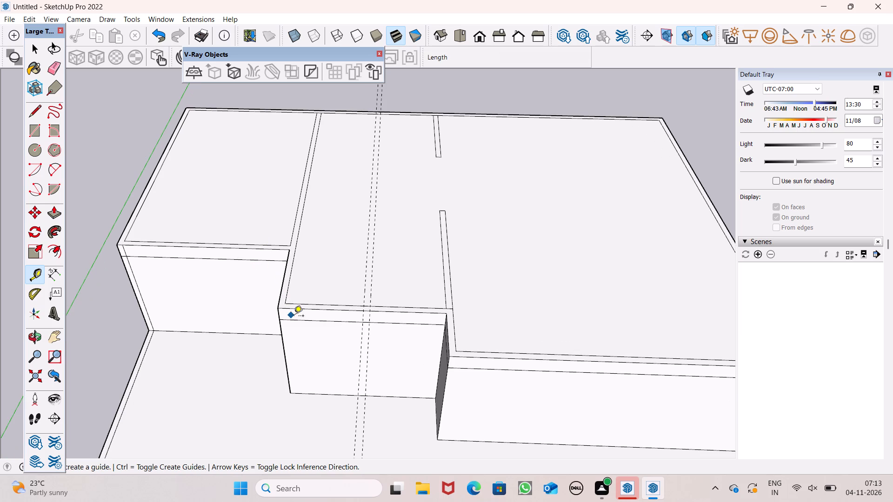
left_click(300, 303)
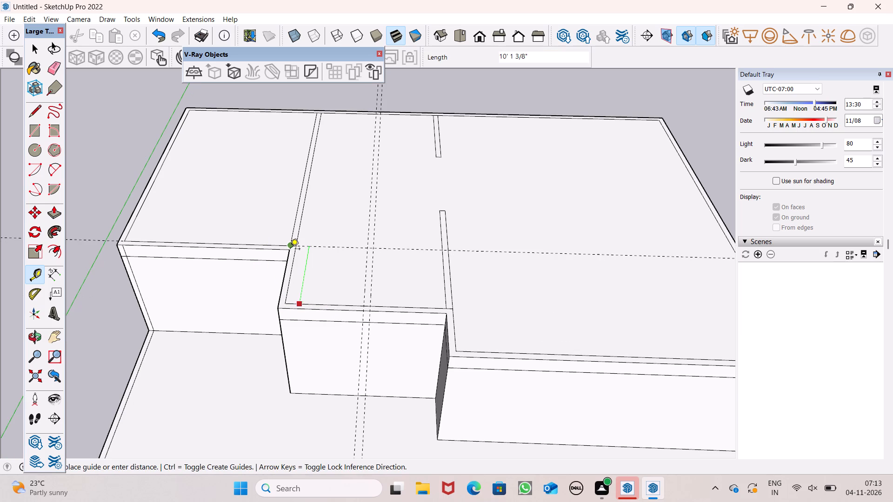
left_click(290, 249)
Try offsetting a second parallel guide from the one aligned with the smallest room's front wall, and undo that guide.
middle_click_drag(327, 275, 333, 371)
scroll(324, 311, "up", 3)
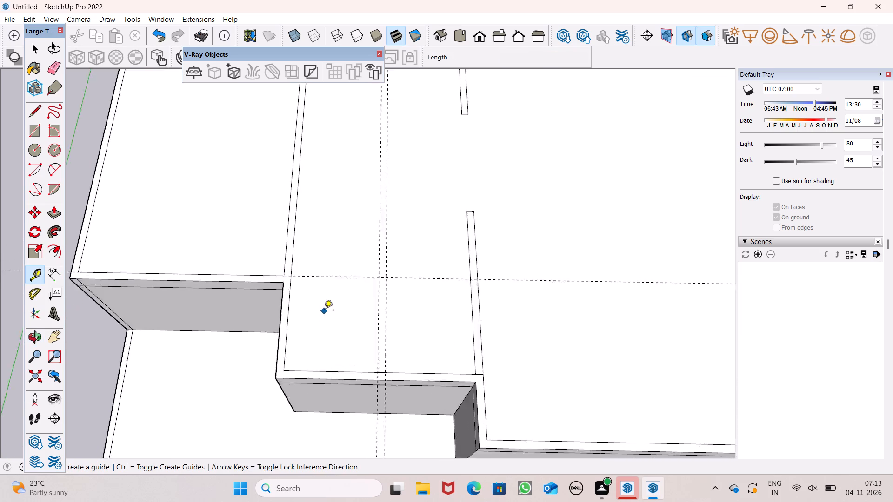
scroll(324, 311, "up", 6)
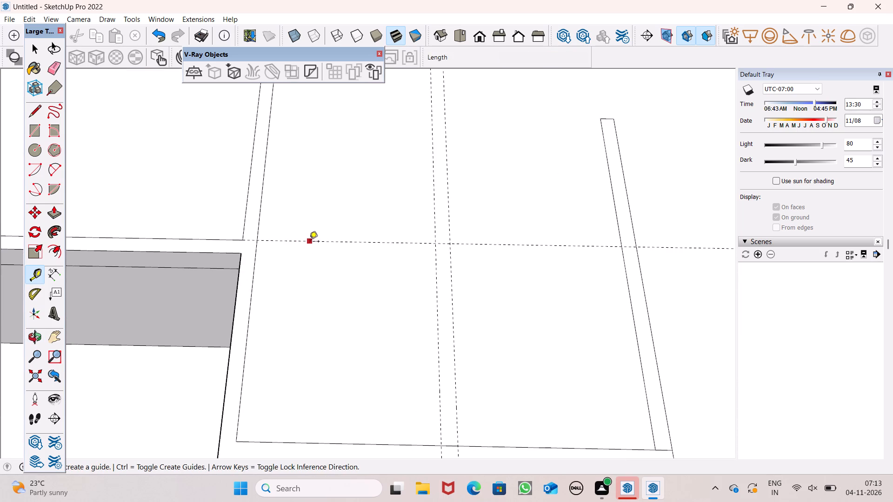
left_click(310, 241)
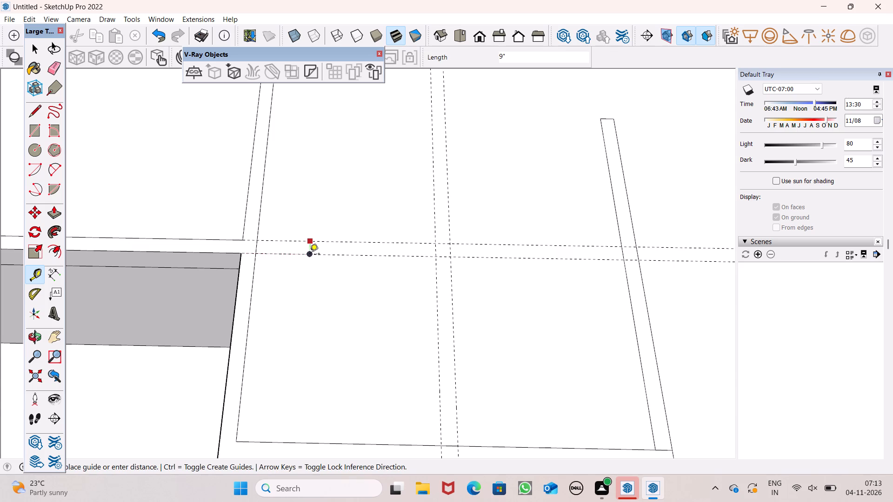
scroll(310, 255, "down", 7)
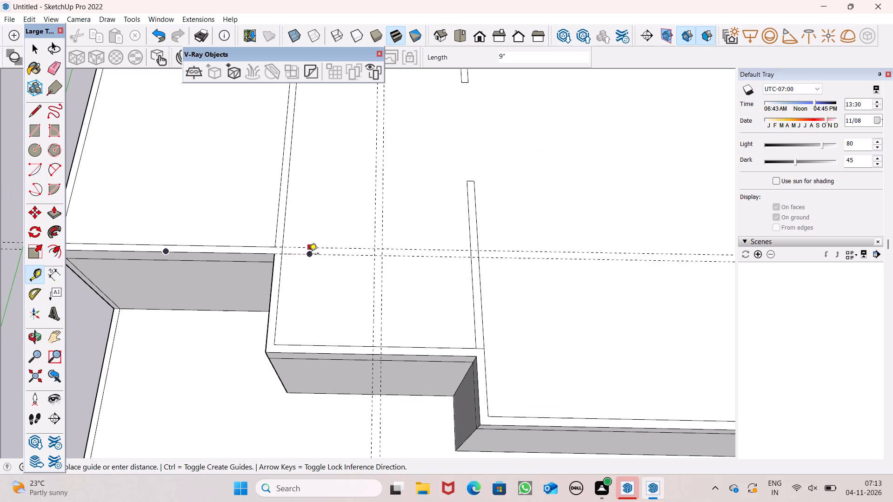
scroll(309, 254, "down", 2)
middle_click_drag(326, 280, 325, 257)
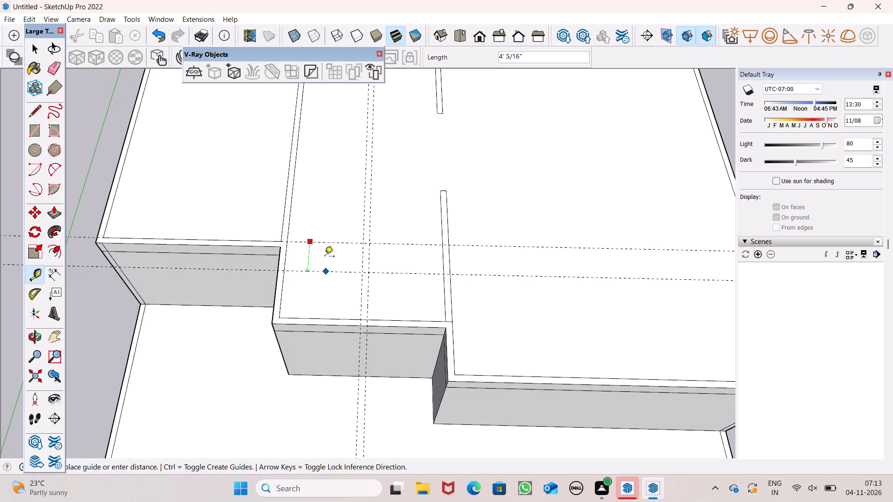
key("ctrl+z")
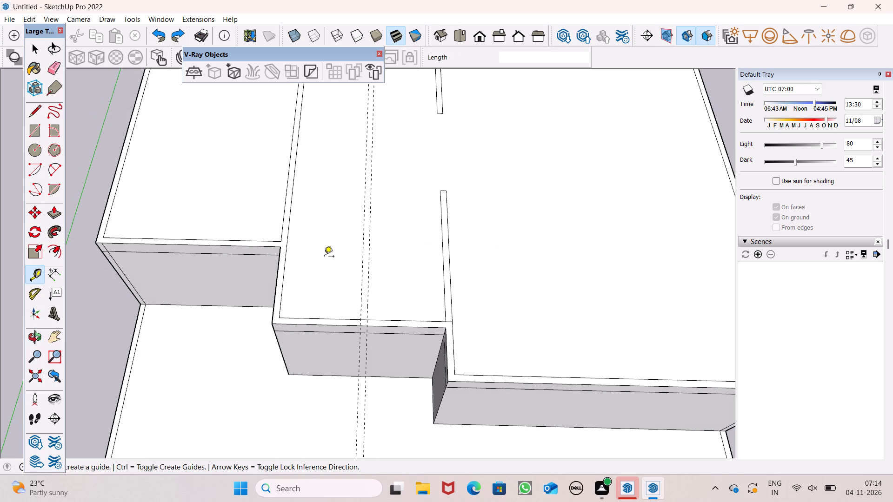
Push/Pull the middle room's front slab edge out about 6' 3", flush with the largest room's front face.
scroll(293, 232, "down", 7)
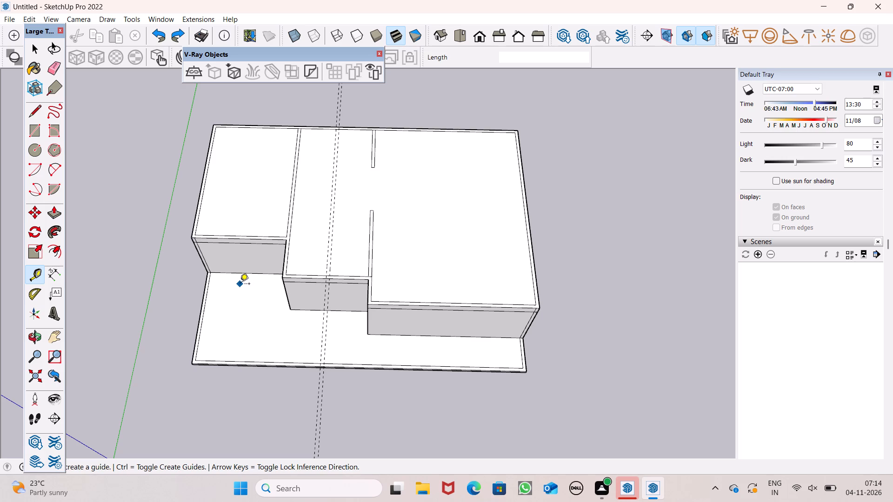
scroll(271, 253, "up", 1)
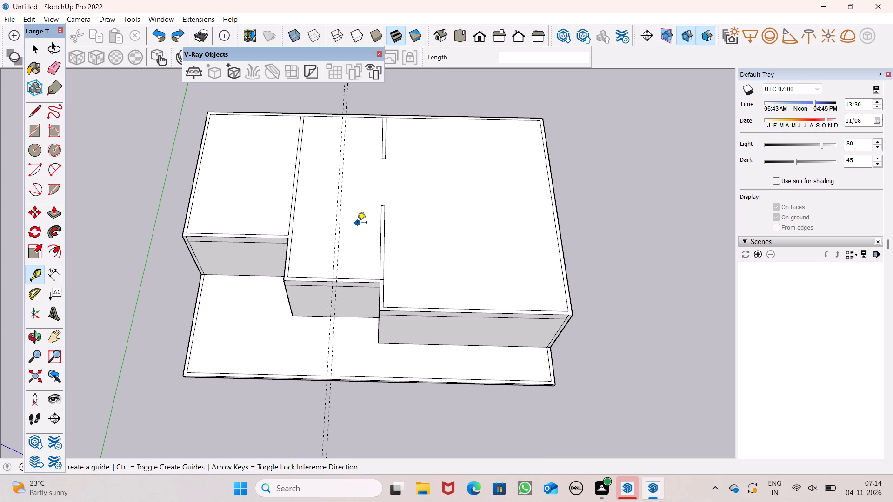
middle_click_drag(347, 239, 369, 157)
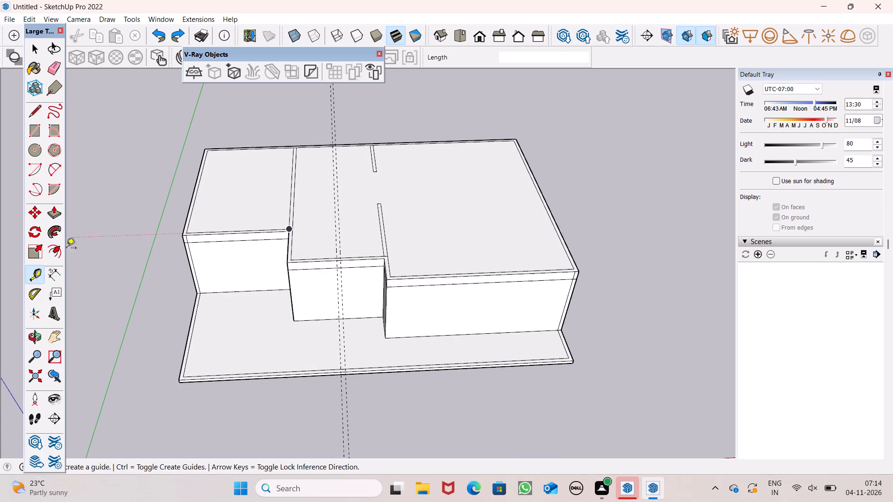
left_click(56, 214)
scroll(280, 210, "down", 4)
middle_click_drag(287, 283, 286, 277)
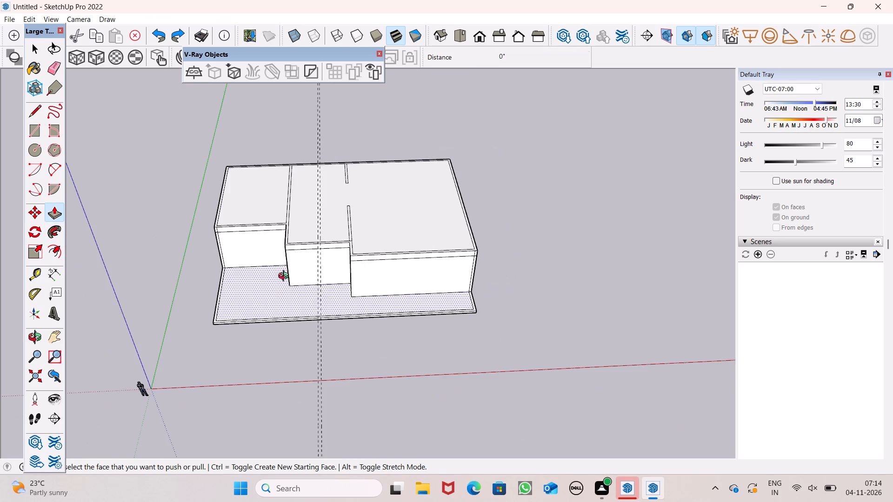
middle_click_drag(286, 277, 310, 244)
scroll(310, 270, "up", 6)
scroll(320, 263, "down", 1)
scroll(353, 240, "up", 8)
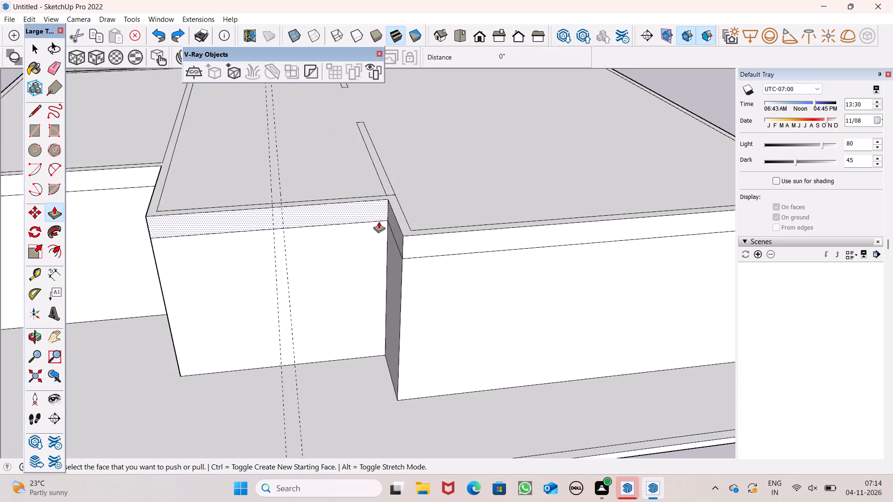
left_click_drag(378, 218, 414, 246)
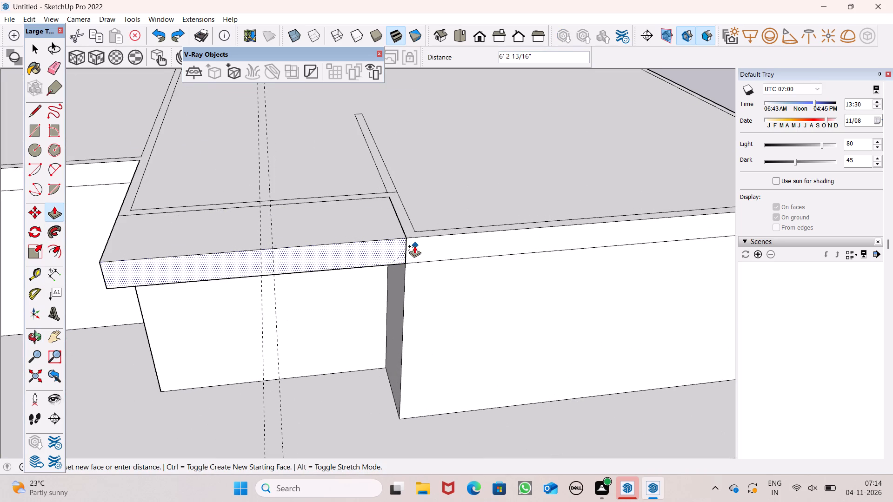
left_click_drag(414, 246, 413, 244)
Push/Pull the smallest room's front slab edge out about 16' 4", flush with the extended slab of the middle room.
scroll(407, 214, "down", 6)
scroll(519, 159, "down", 12)
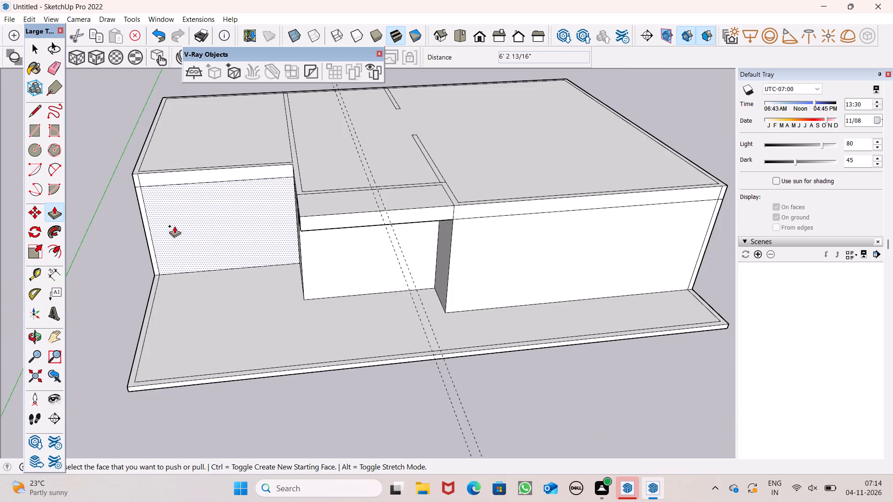
scroll(180, 215, "up", 6)
left_click_drag(330, 145, 407, 236)
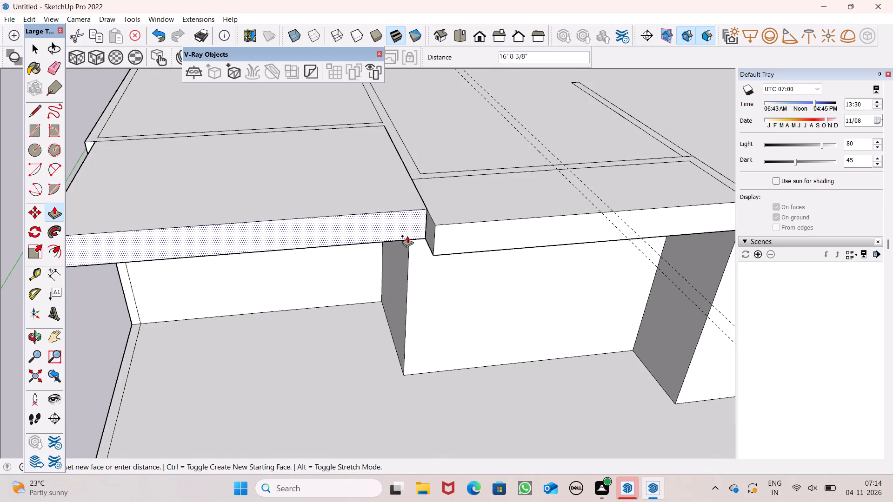
left_click_drag(407, 236, 438, 228)
Examine the extended slab over the smallest and middle rooms from several angles.
scroll(410, 208, "down", 7)
middle_click_drag(448, 235, 386, 229)
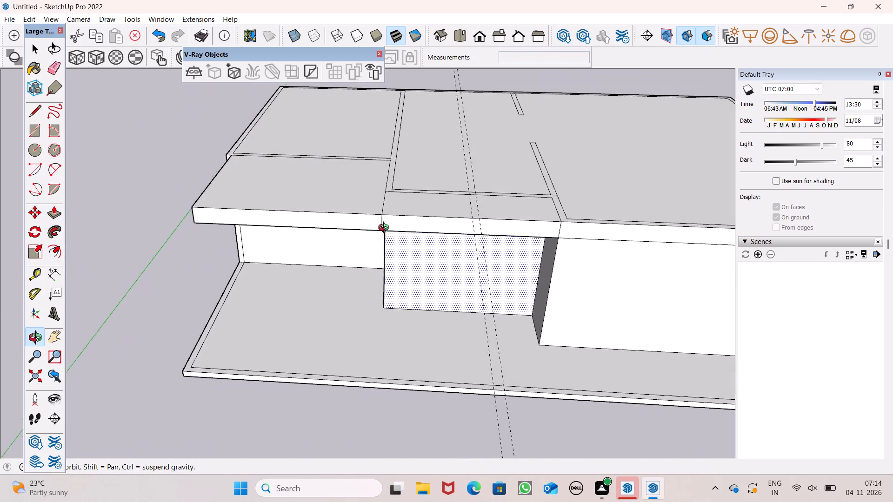
middle_click_drag(386, 229, 382, 226)
scroll(306, 208, "down", 2)
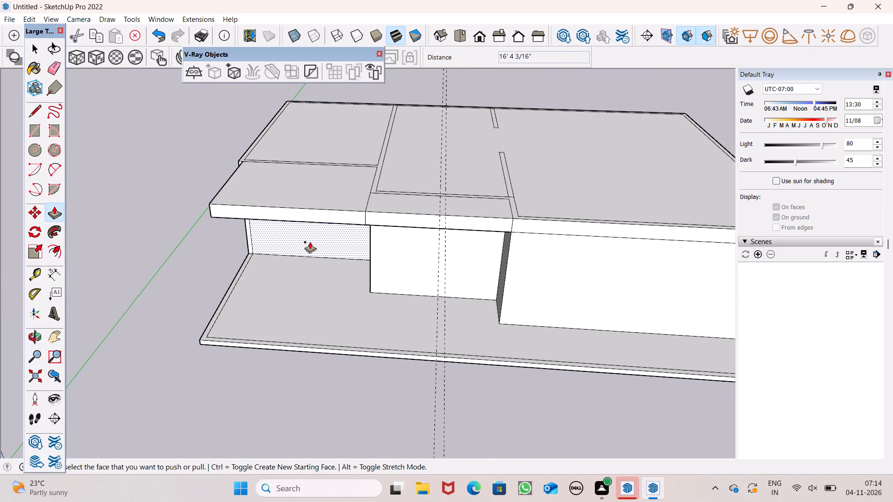
middle_click_drag(354, 198, 380, 102)
scroll(356, 162, "down", 3)
middle_click_drag(350, 181, 360, 277)
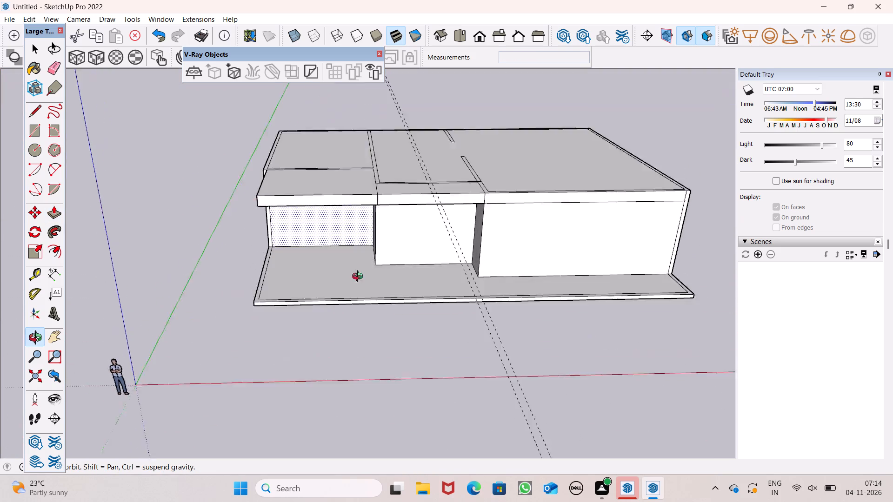
middle_click_drag(360, 277, 362, 349)
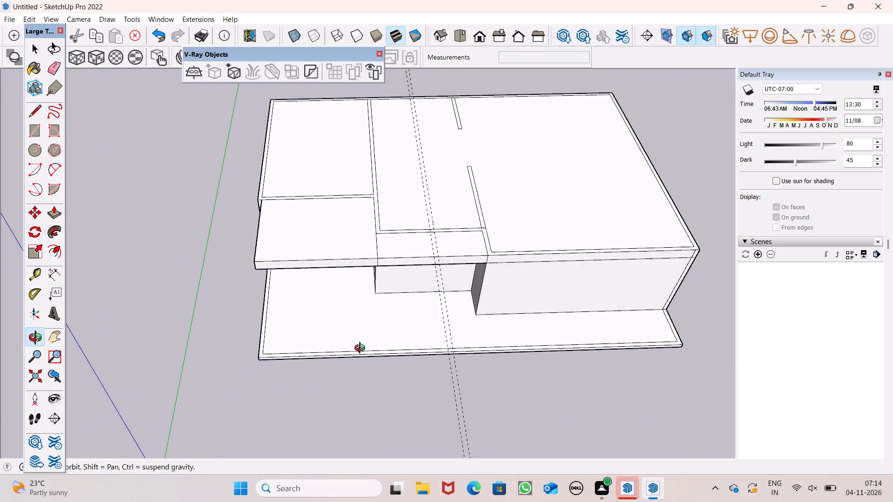
middle_click_drag(362, 349, 363, 377)
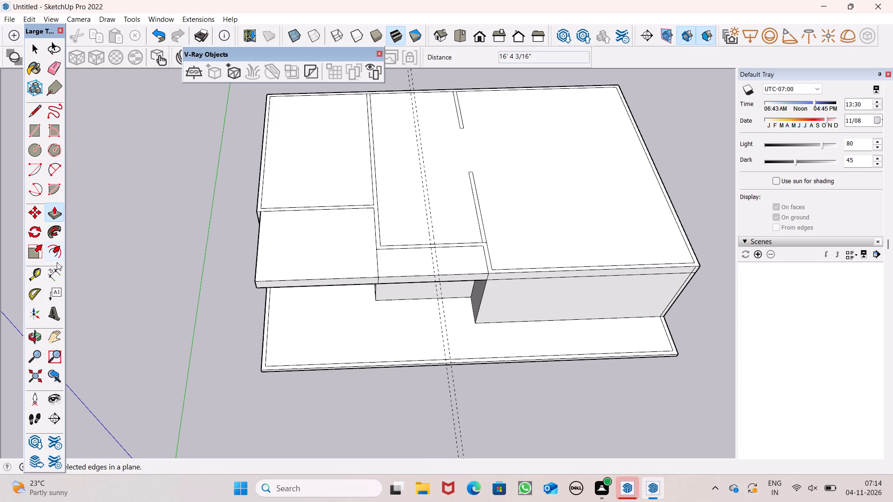
scroll(129, 225, "down", 5)
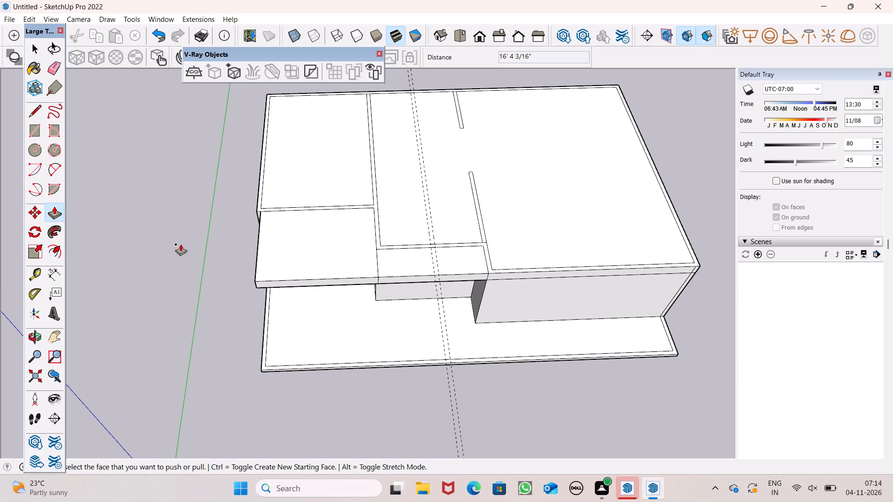
scroll(158, 248, "down", 3)
middle_click_drag(196, 286, 180, 266)
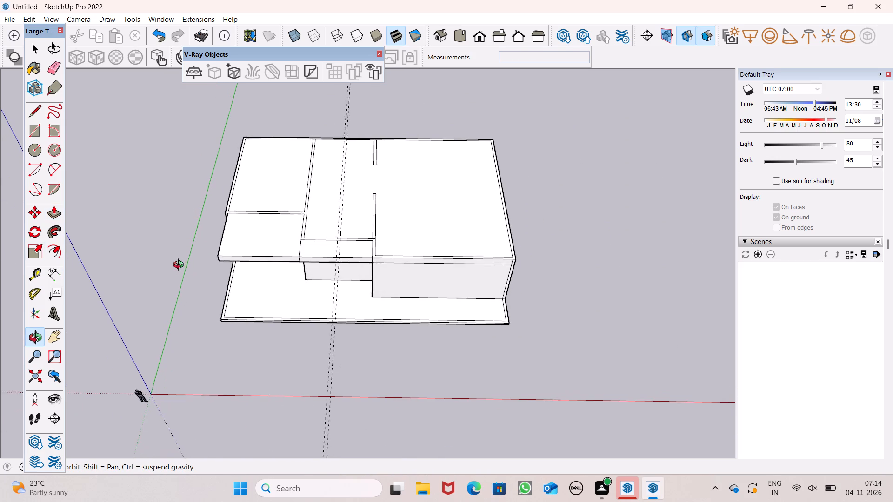
middle_click_drag(180, 266, 177, 268)
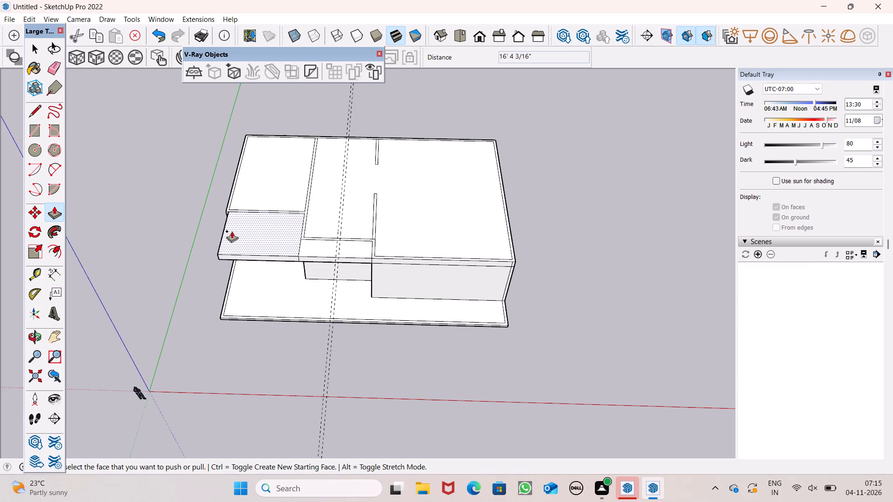
scroll(261, 230, "down", 1)
scroll(178, 216, "up", 1)
scroll(178, 215, "down", 1)
scroll(178, 215, "up", 4)
scroll(270, 203, "up", 5)
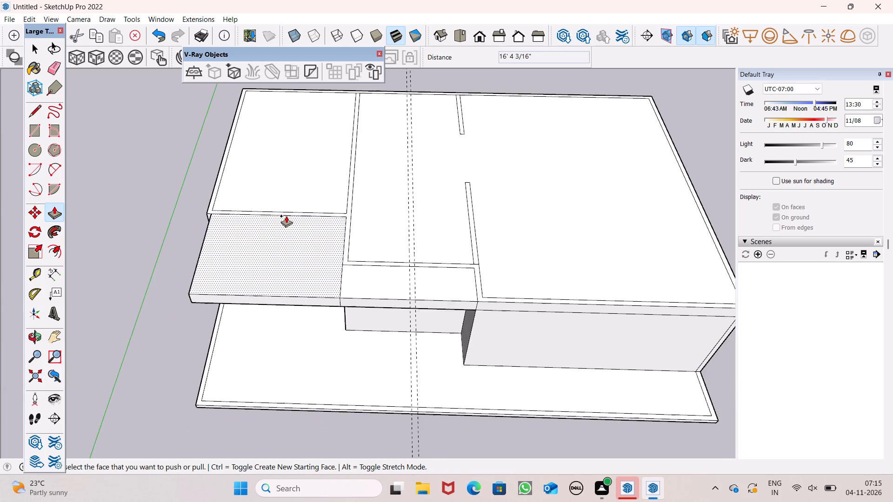
scroll(264, 226, "down", 3)
middle_click_drag(401, 298, 423, 255)
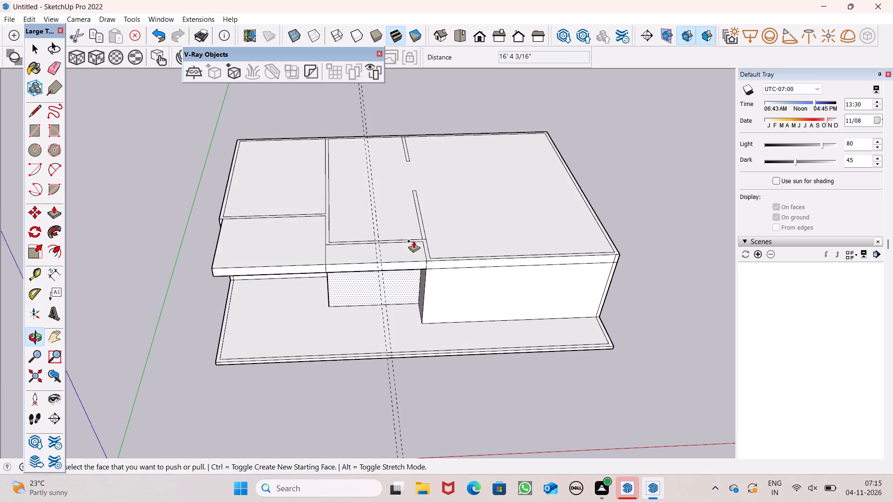
scroll(389, 216, "up", 7)
scroll(363, 242, "down", 5)
middle_click_drag(385, 286, 372, 402)
scroll(389, 408, "up", 1)
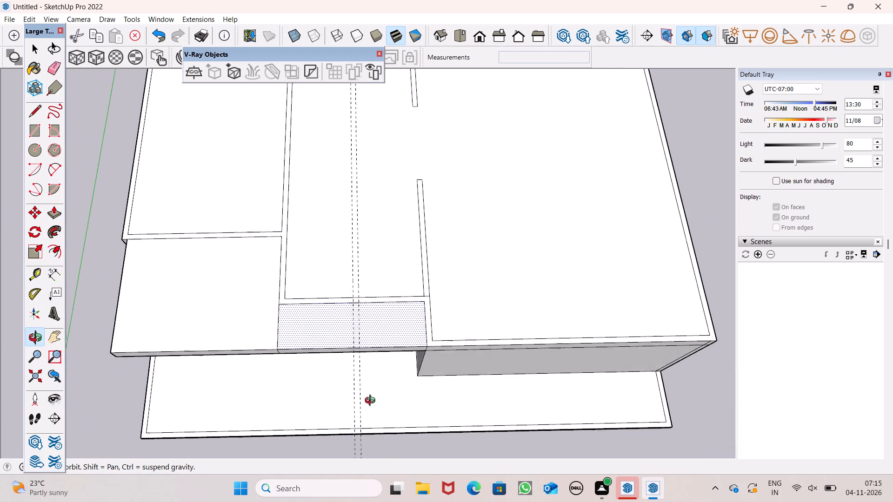
middle_click_drag(372, 402, 377, 384)
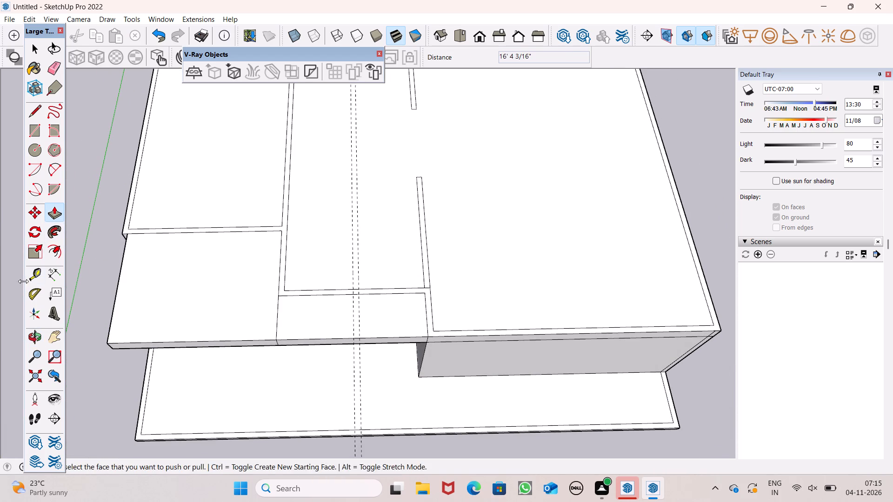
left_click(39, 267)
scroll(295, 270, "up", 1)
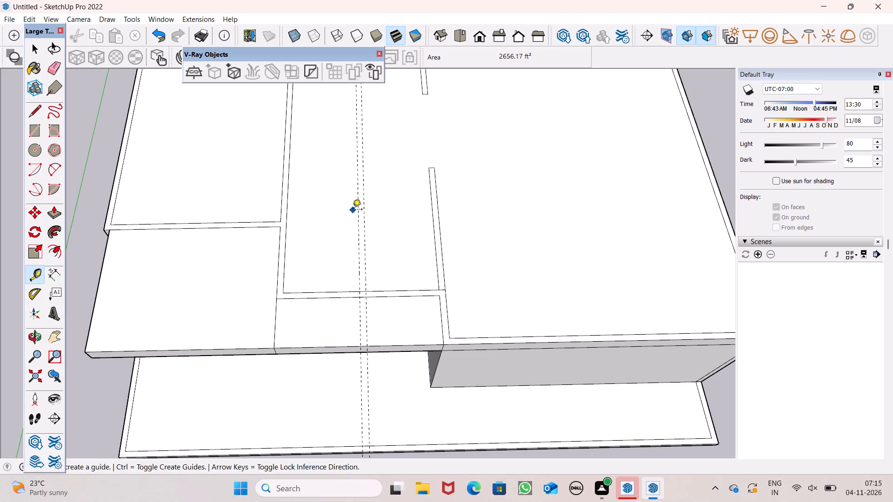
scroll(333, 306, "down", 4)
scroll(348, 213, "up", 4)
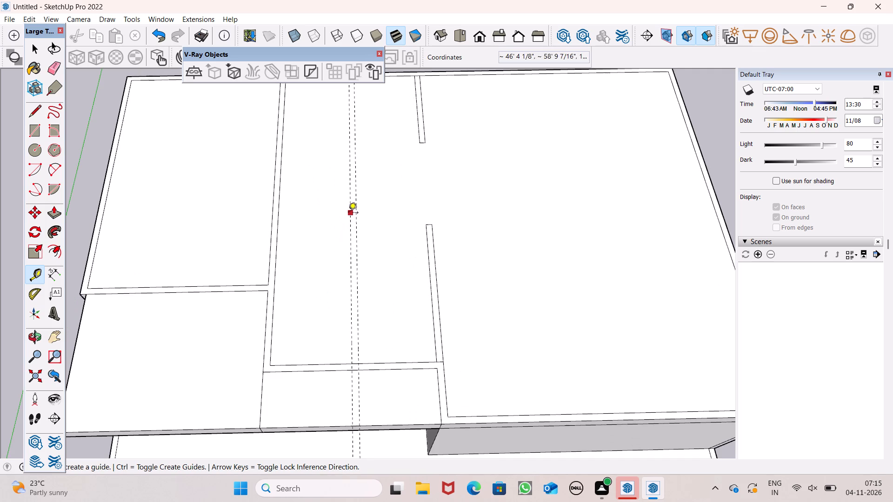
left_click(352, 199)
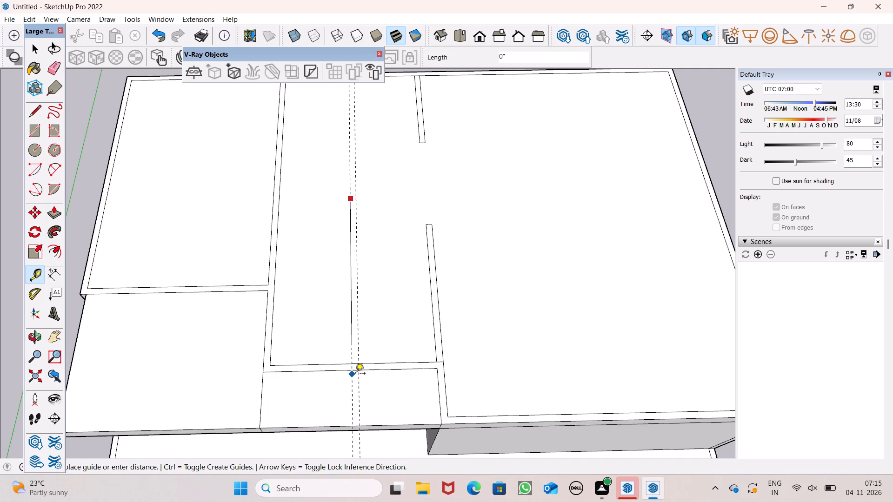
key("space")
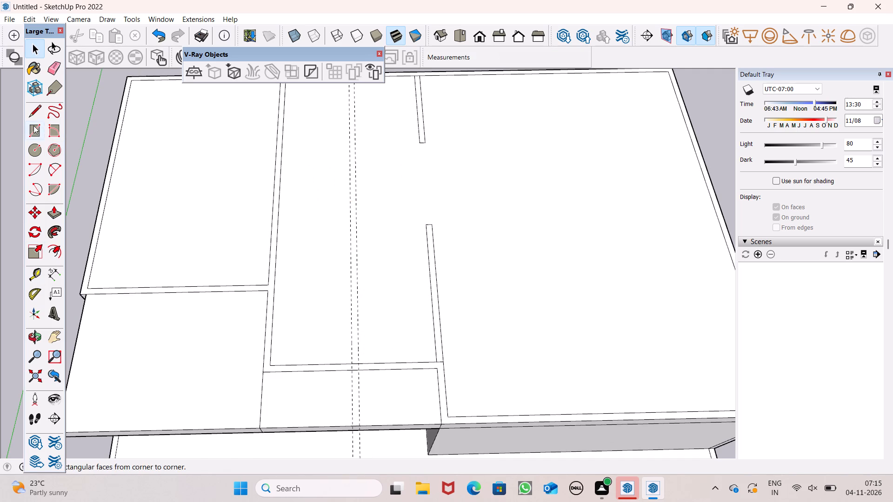
Draw a wall rectangle about 19' 11" by 9" between the two lengthwise guides, ending at the outer line of the middle room's front wall.
left_click(33, 125)
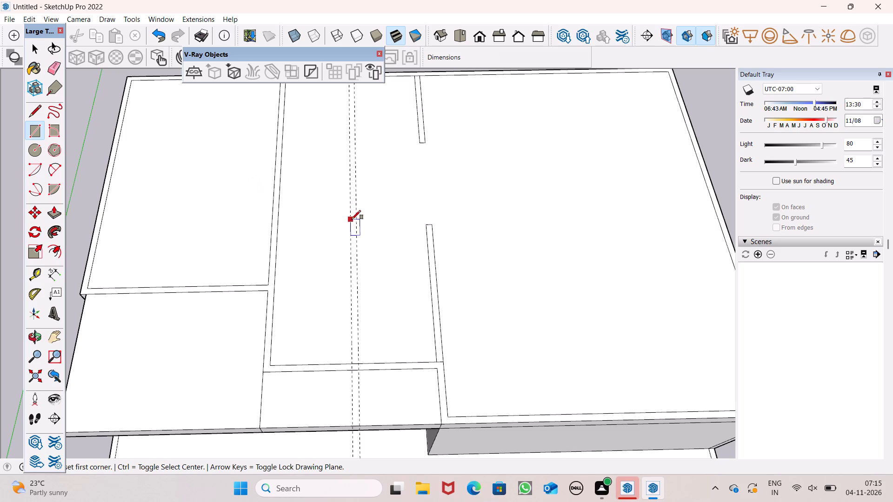
left_click(352, 220)
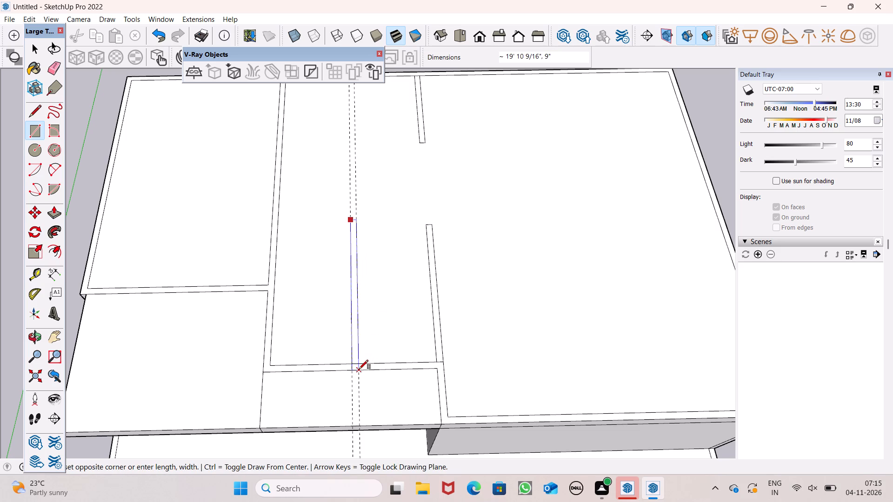
left_click(358, 369)
Place a crosswise guide about 15' behind the middle room's front inner edge, and a parallel one 9" in front of it.
scroll(306, 386, "up", 4)
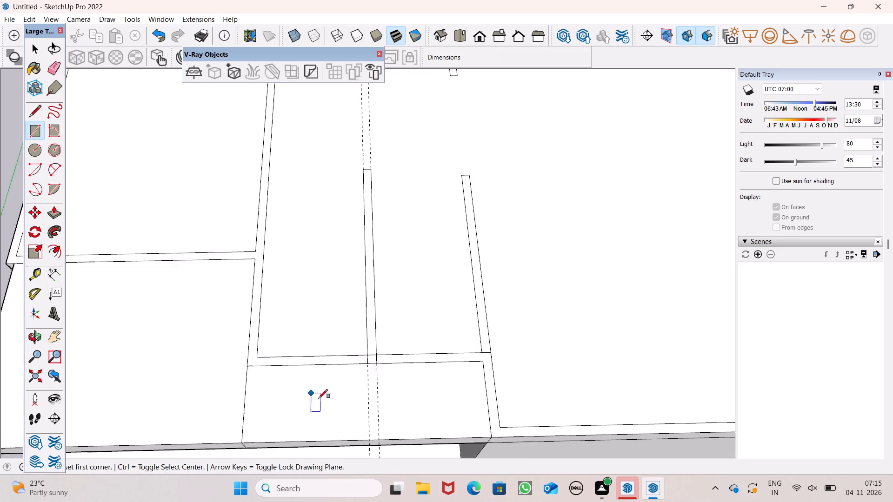
scroll(319, 398, "up", 4)
scroll(394, 362, "down", 8)
scroll(352, 338, "up", 1)
scroll(302, 331, "down", 6)
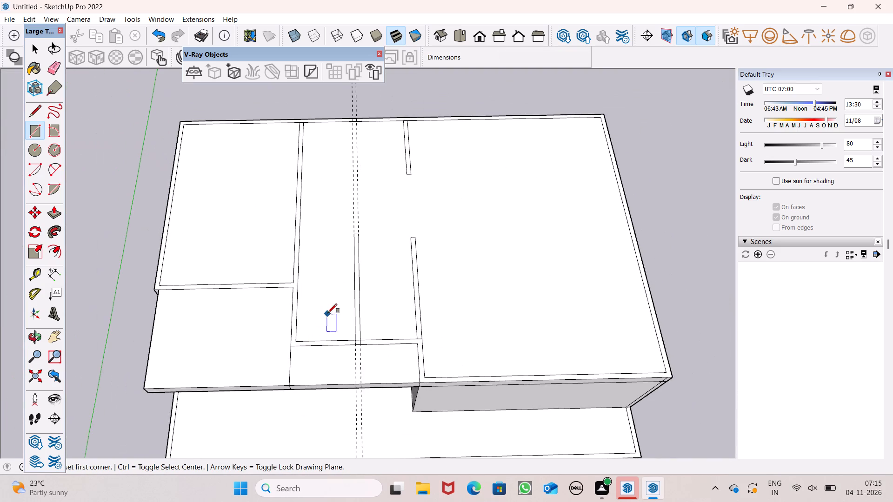
scroll(328, 311, "up", 3)
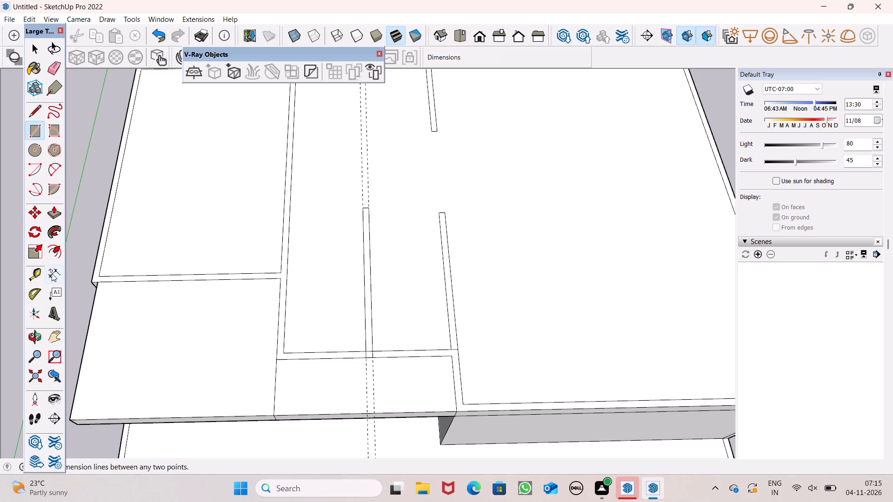
left_click(52, 273)
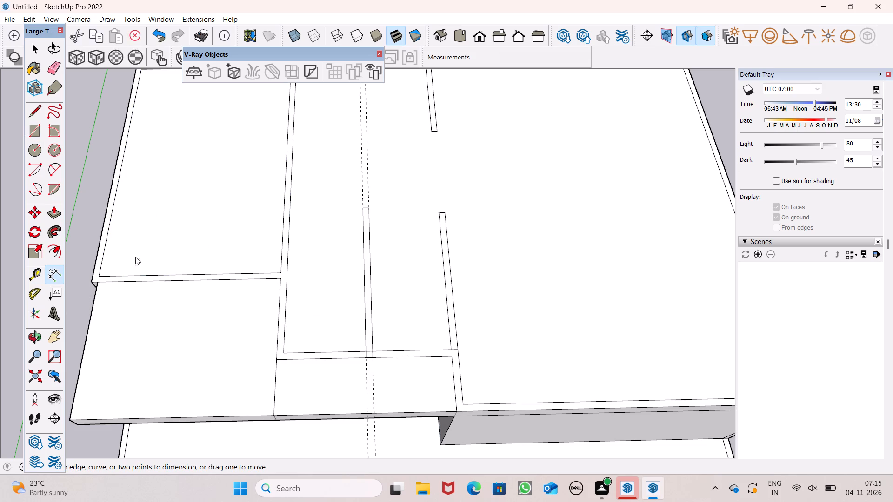
left_click(33, 277)
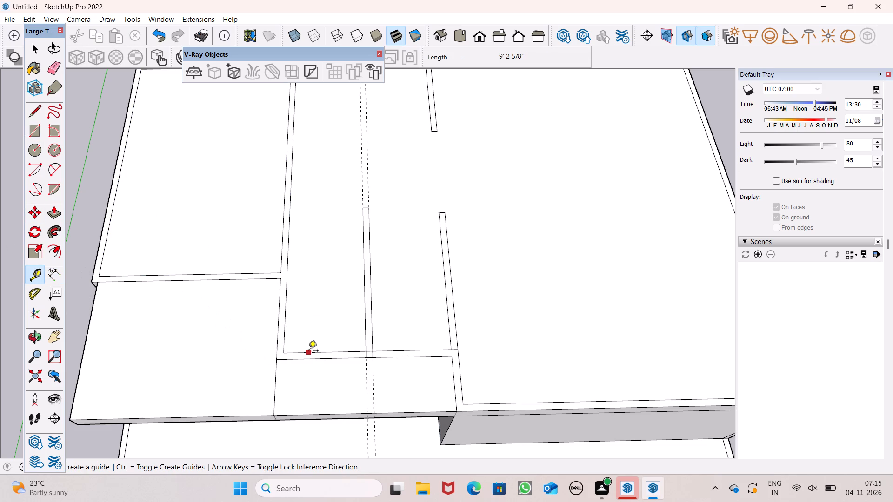
left_click_drag(308, 351, 305, 342)
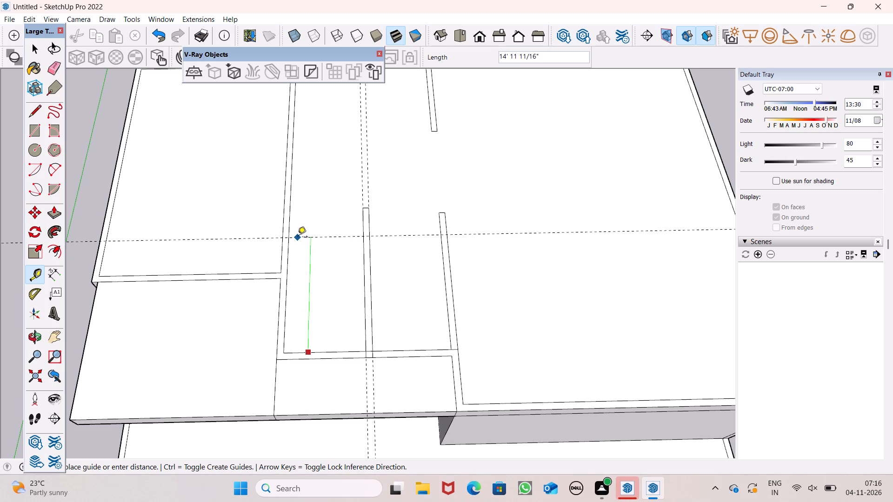
left_click(298, 238)
left_click(297, 238)
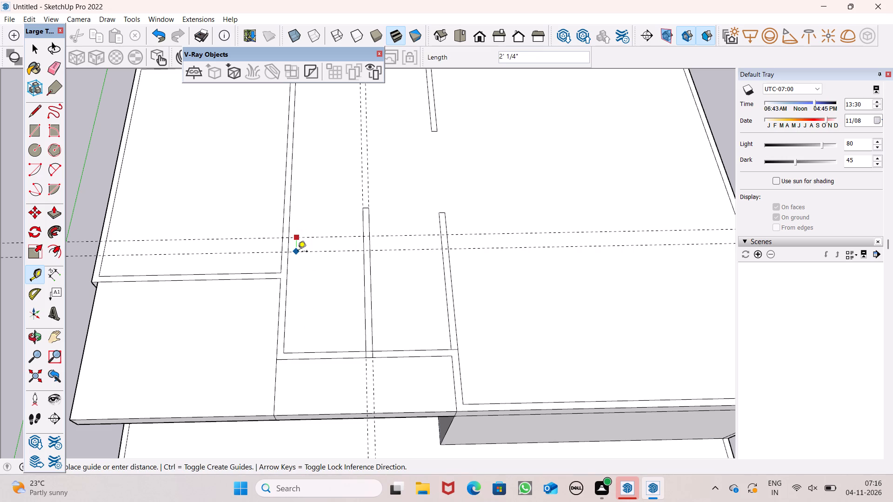
type("9\"")
key("Return")
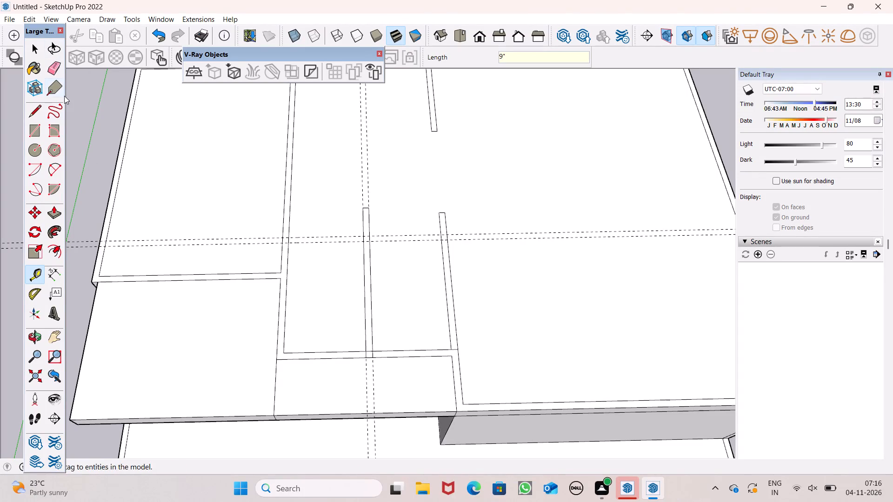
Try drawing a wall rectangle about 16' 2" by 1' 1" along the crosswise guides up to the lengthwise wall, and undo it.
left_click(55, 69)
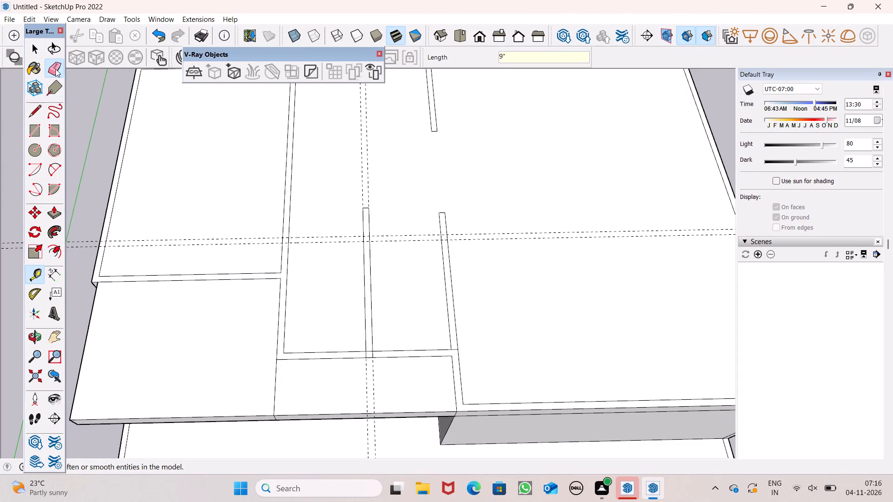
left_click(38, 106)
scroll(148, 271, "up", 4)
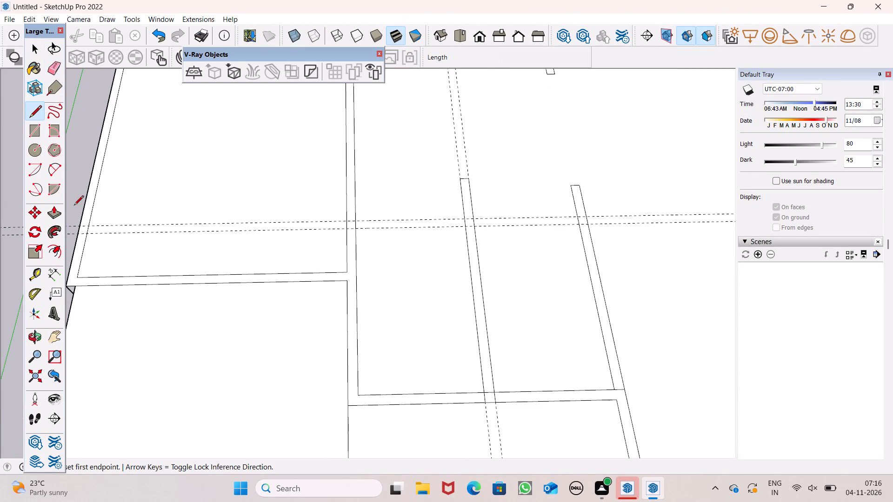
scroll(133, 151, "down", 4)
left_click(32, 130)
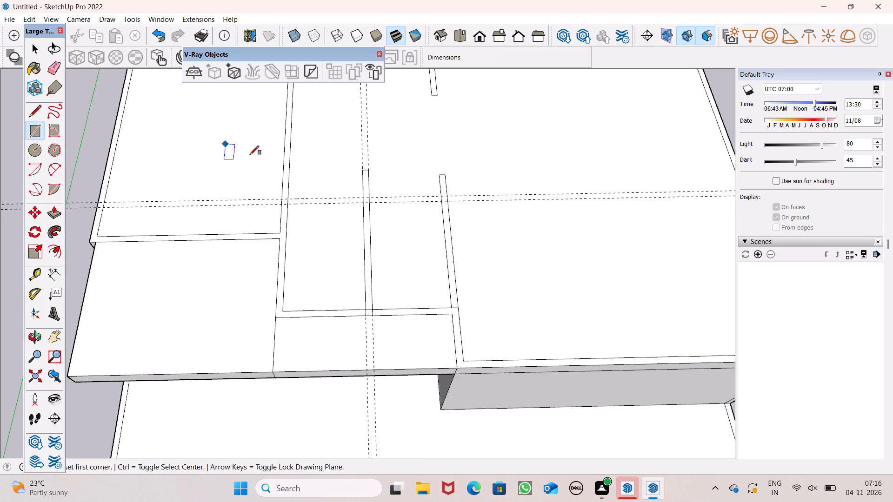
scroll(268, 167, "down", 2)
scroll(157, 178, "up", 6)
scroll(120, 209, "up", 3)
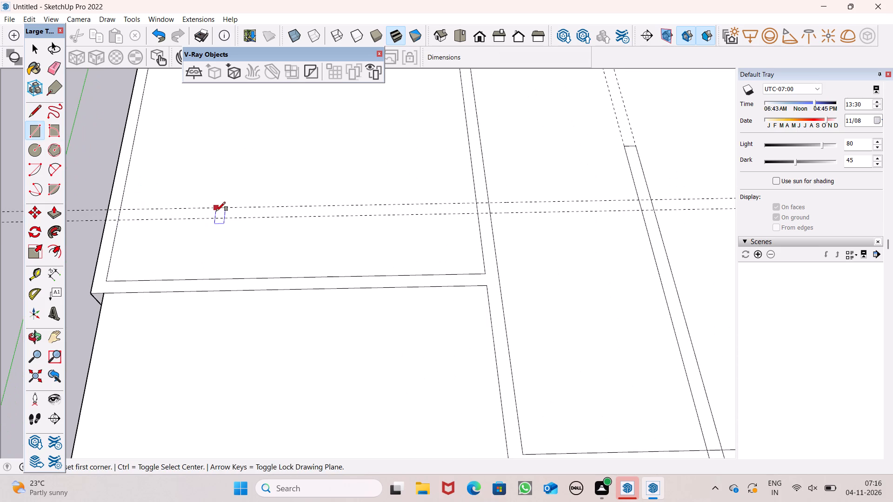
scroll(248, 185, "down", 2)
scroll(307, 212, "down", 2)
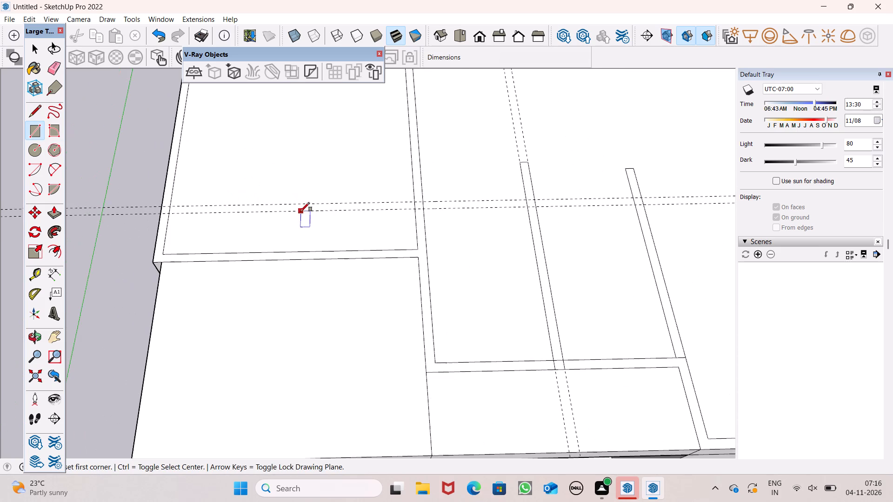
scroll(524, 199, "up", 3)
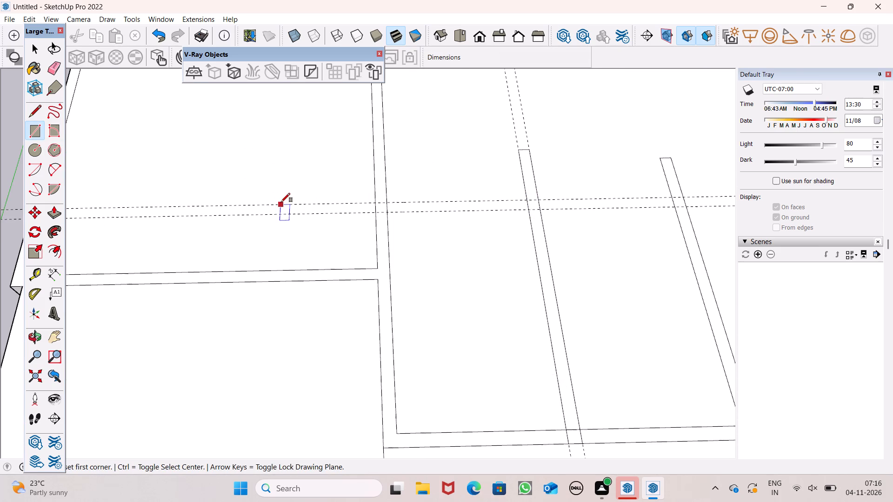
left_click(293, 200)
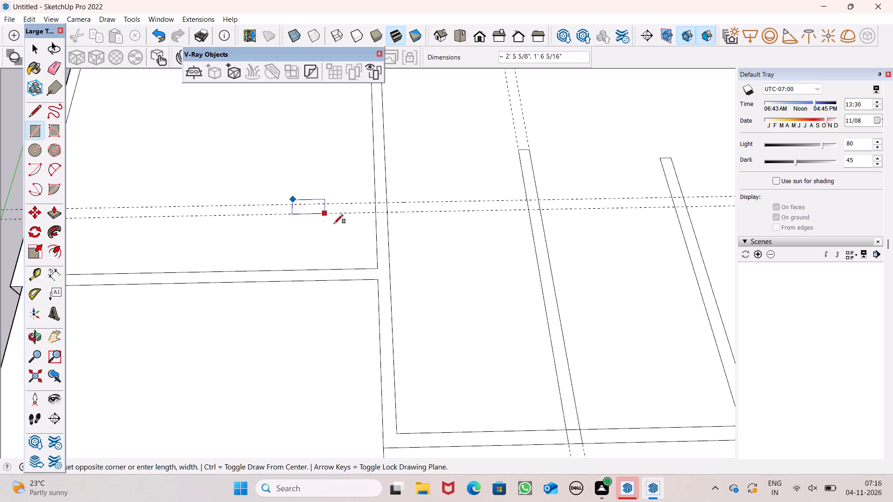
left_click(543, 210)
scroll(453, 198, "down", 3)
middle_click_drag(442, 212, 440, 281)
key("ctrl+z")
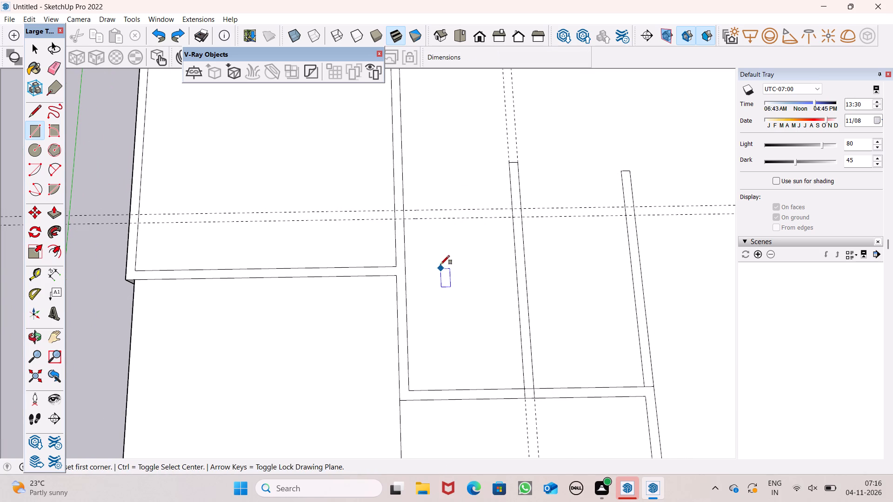
Draw a wall rectangle about 17' by 9" between the two crosswise guides, from inside the smallest room to the middle room's lengthwise wall.
scroll(433, 244, "up", 2)
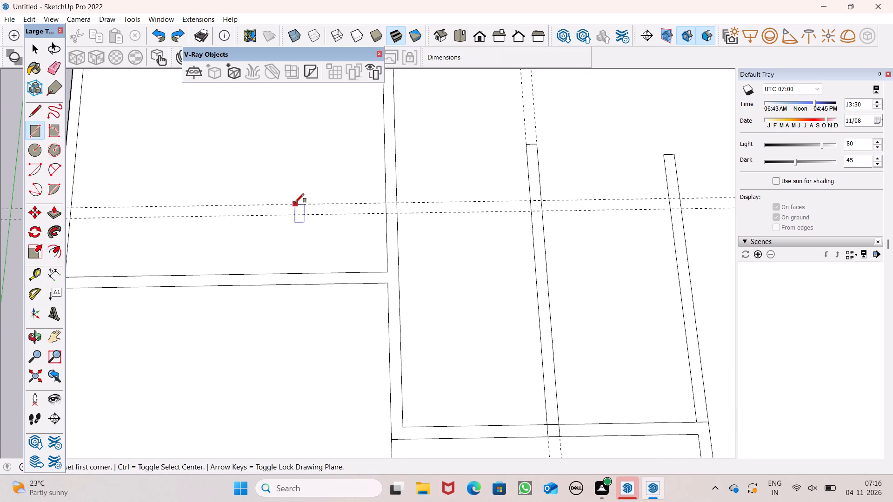
left_click(291, 201)
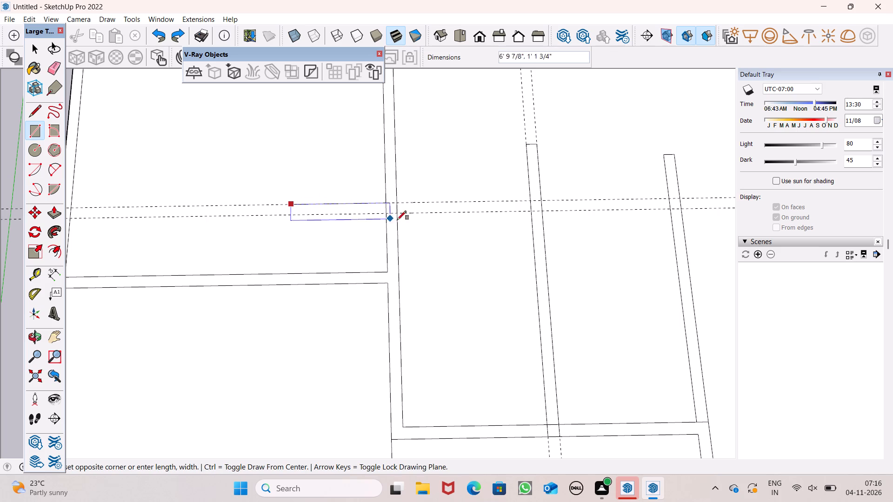
left_click(544, 211)
scroll(362, 246, "down", 7)
scroll(364, 296, "down", 1)
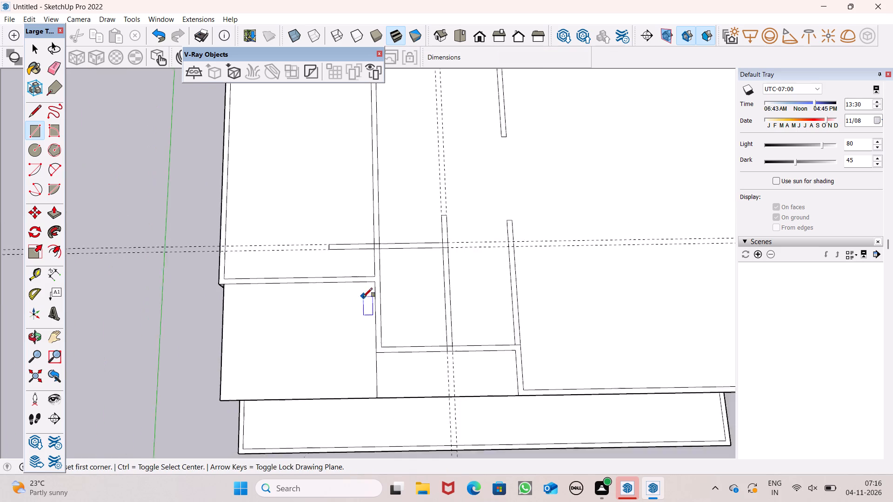
scroll(363, 297, "down", 2)
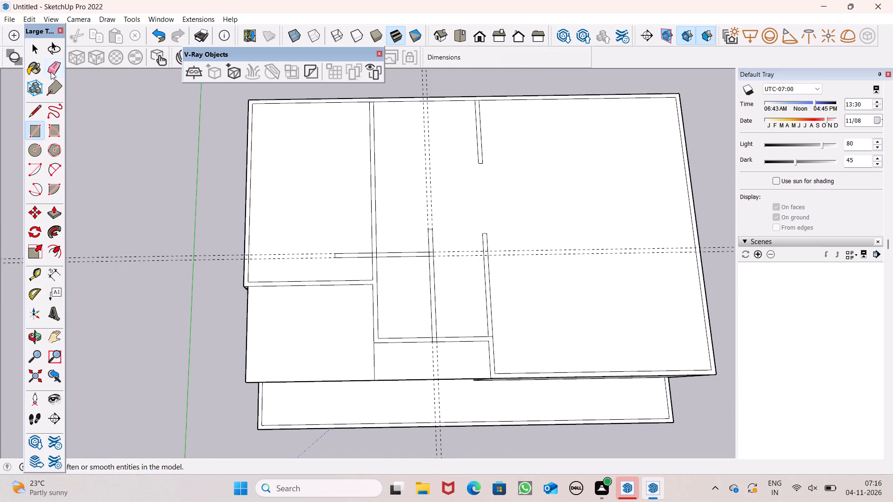
Erase the two crosswise guides and the dividing wall lines between the smallest and middle rooms behind the new crosswise wall.
left_click(51, 72)
left_click_drag(203, 213, 213, 264)
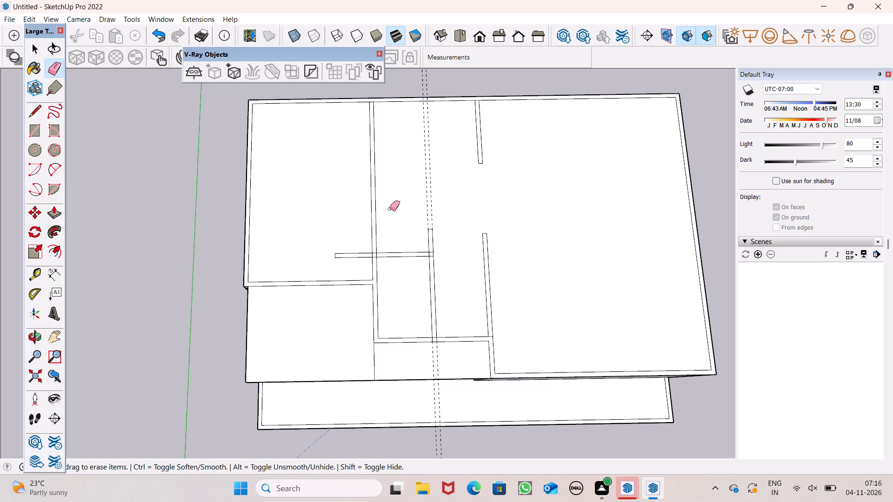
left_click(375, 215)
Examine the new crosswise wall and its junctions with the neighbouring walls.
scroll(334, 304, "up", 2)
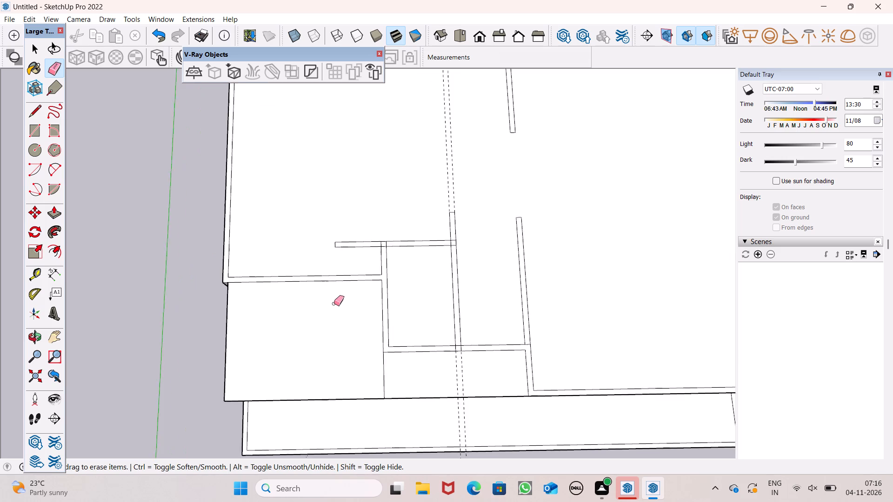
scroll(334, 304, "up", 1)
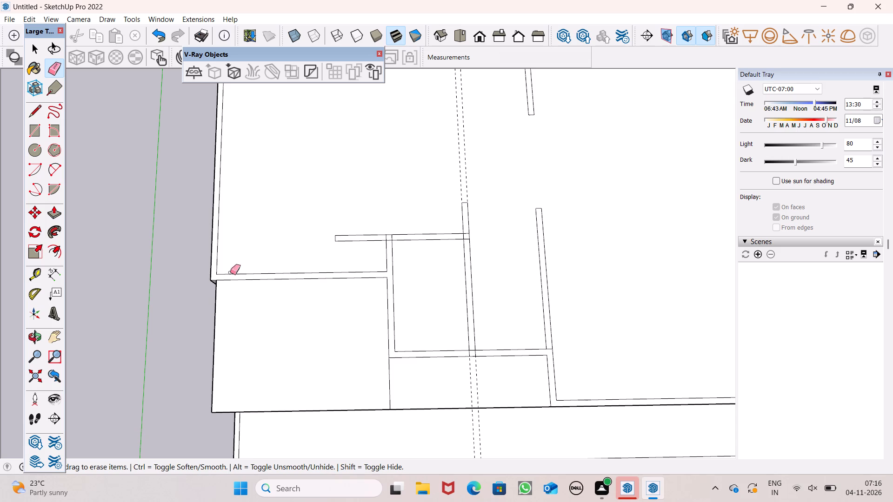
scroll(205, 243, "up", 1)
scroll(240, 274, "down", 1)
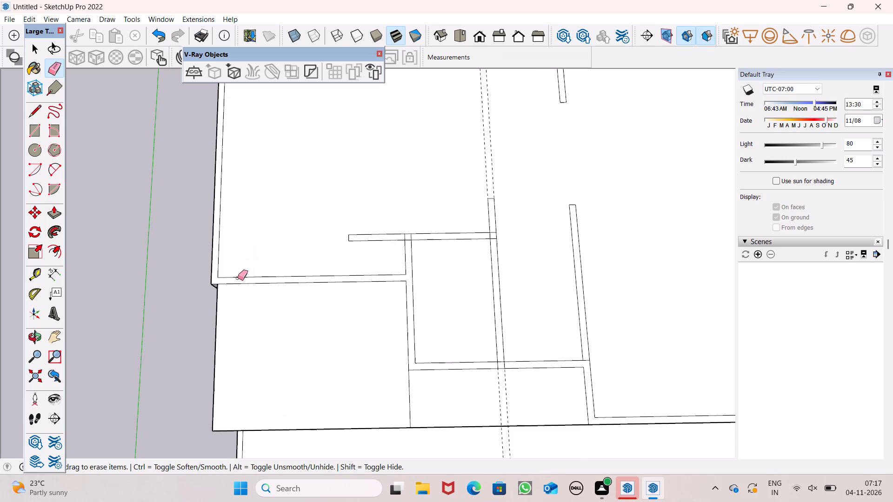
scroll(455, 210, "up", 6)
scroll(340, 255, "up", 6)
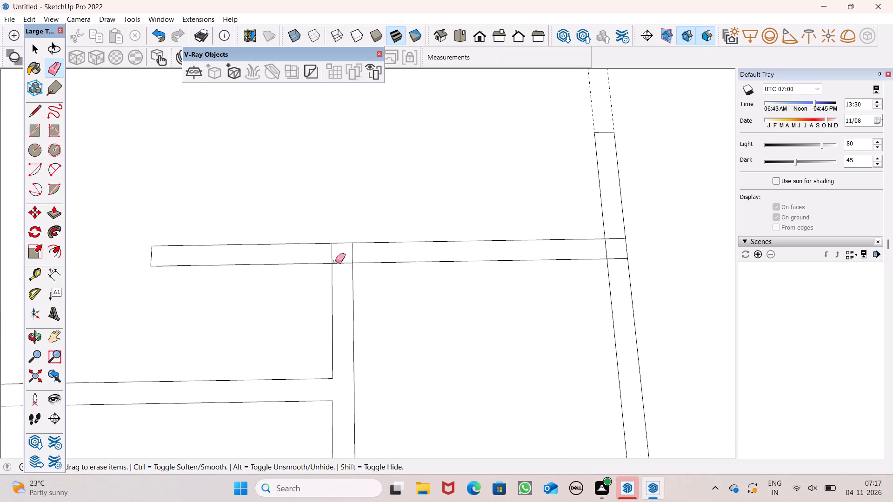
scroll(336, 237, "down", 7)
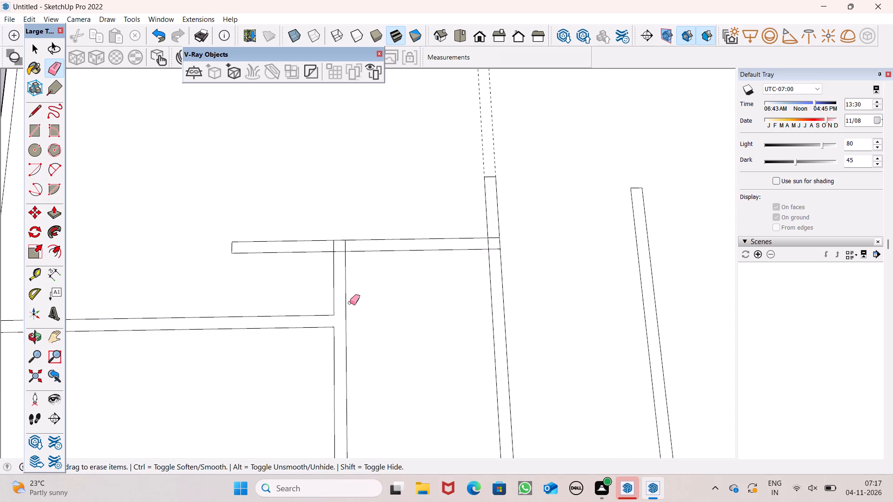
scroll(380, 230, "down", 7)
scroll(374, 259, "up", 3)
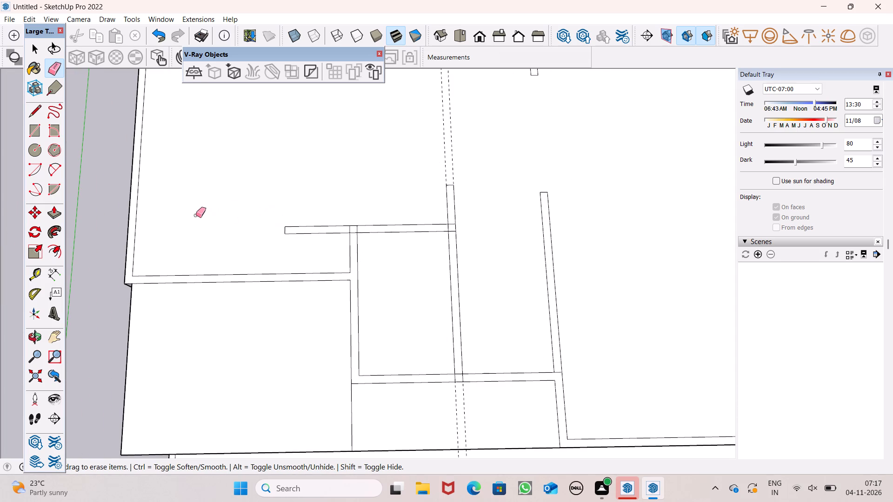
scroll(278, 236, "down", 1)
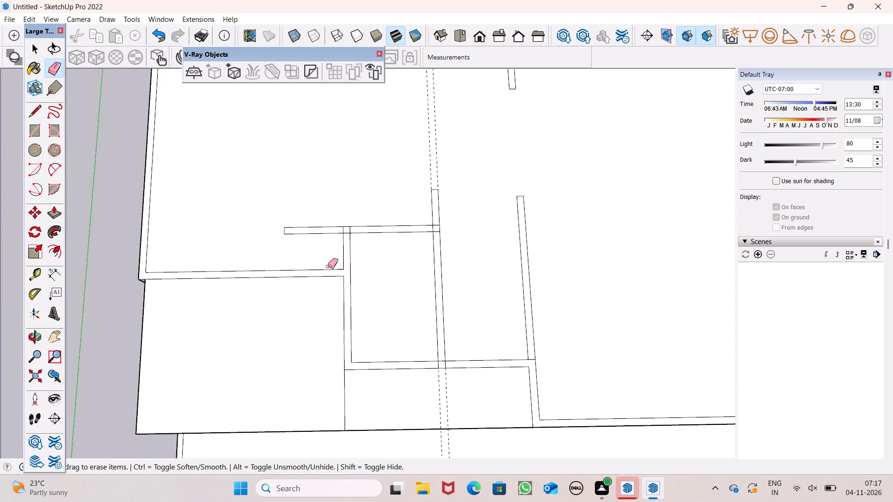
scroll(326, 258, "down", 5)
scroll(311, 249, "up", 5)
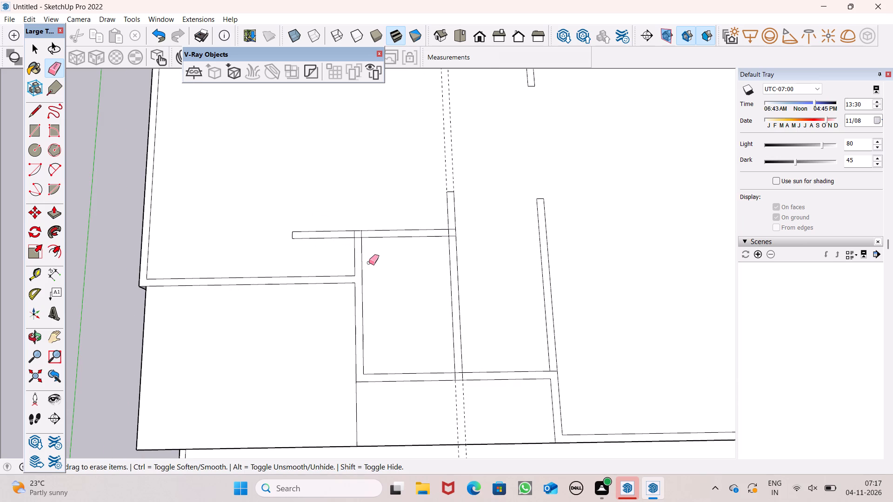
scroll(269, 381, "down", 5)
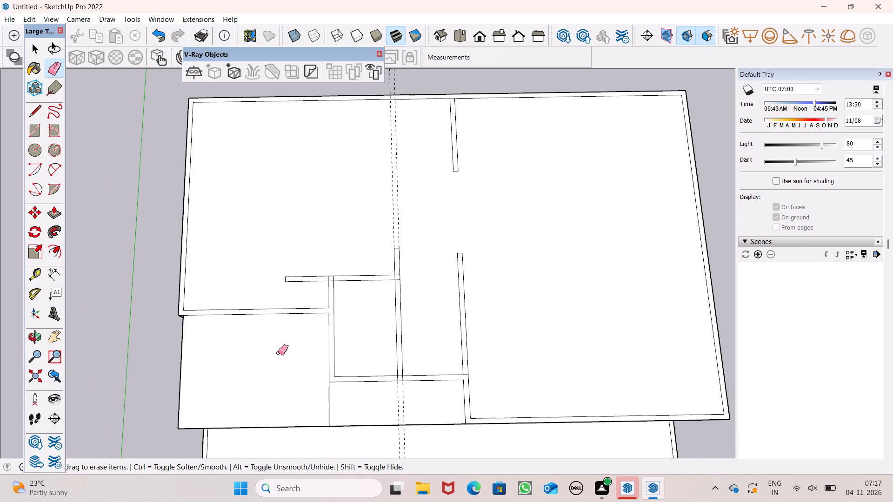
scroll(293, 326, "up", 1)
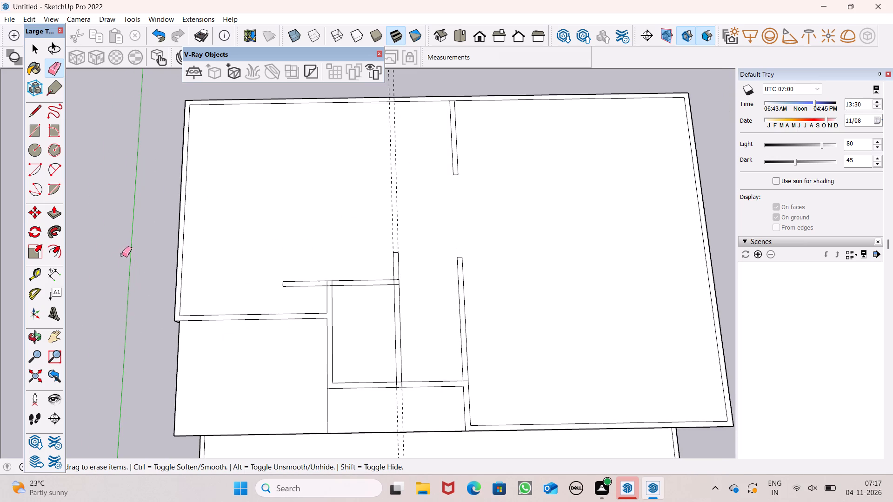
Place a lengthwise guide about 15' 1" from the inner edge of the smallest room's outer side wall, and a parallel one 9" further inward.
left_click(39, 273)
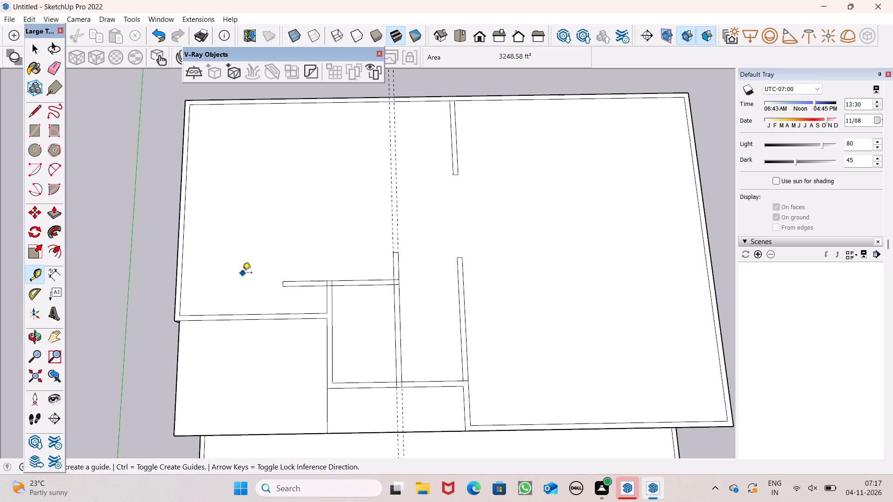
left_click(180, 260)
scroll(270, 270, "up", 4)
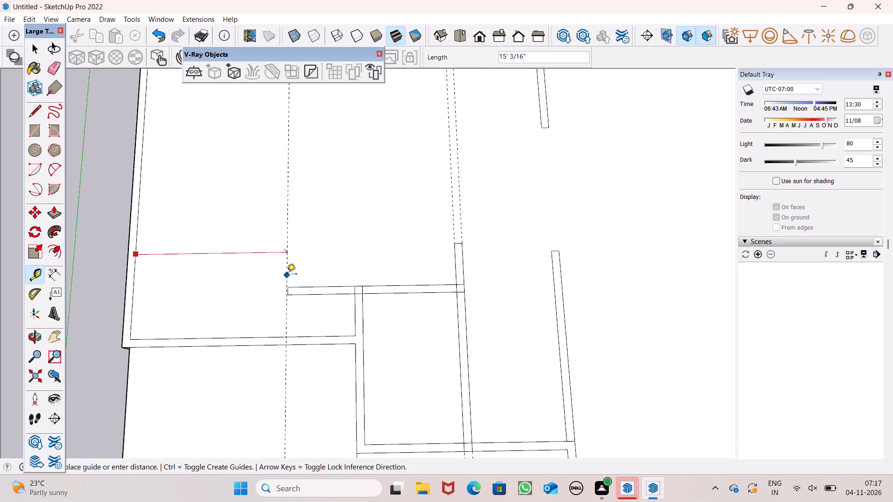
scroll(287, 274, "up", 7)
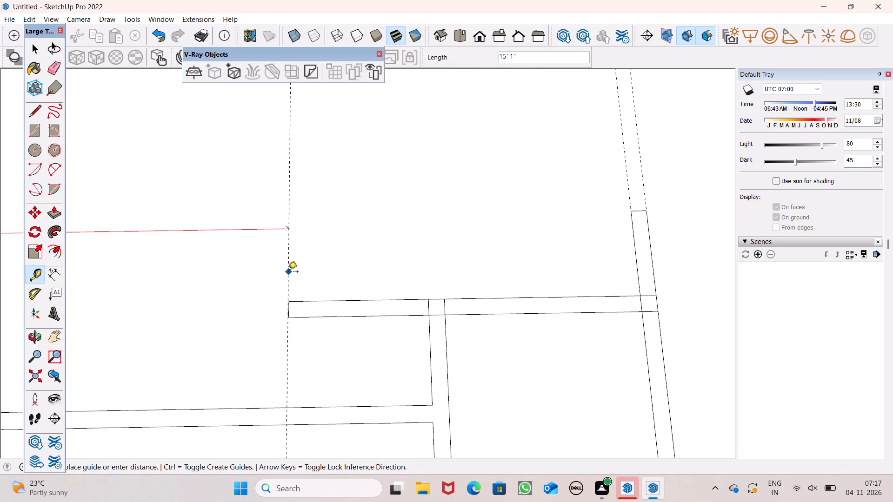
left_click(288, 272)
left_click(288, 271)
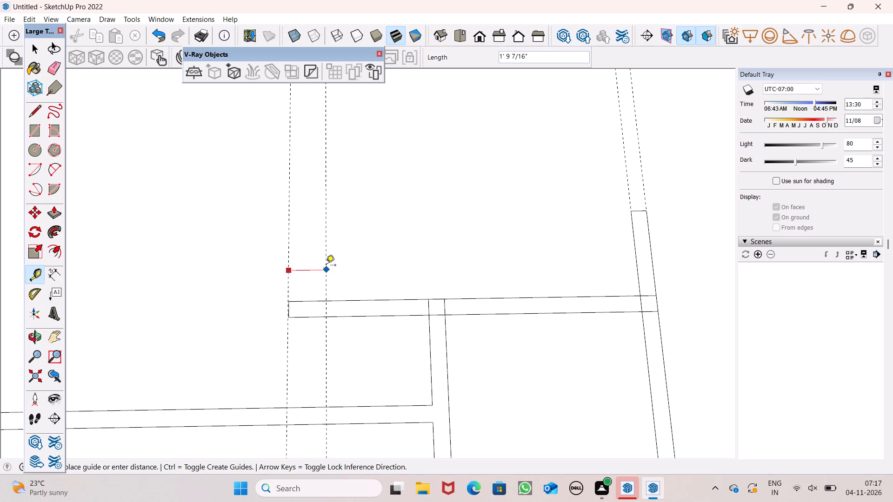
type("9\"")
key("Return")
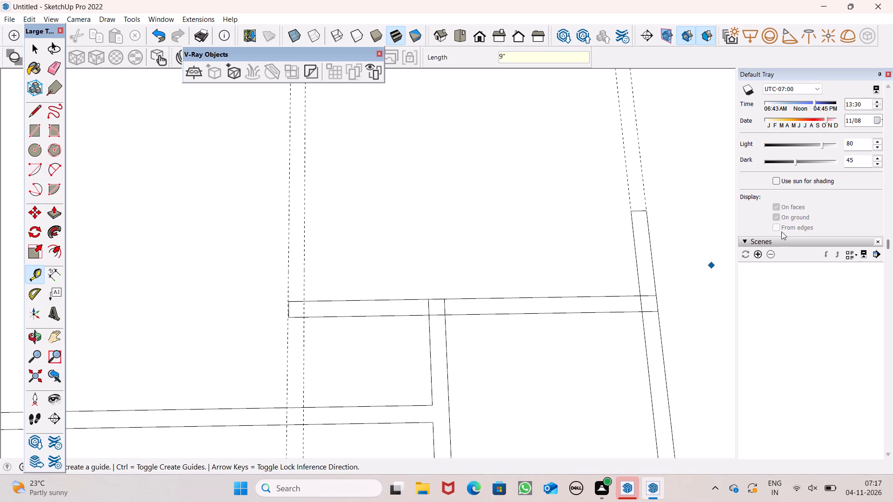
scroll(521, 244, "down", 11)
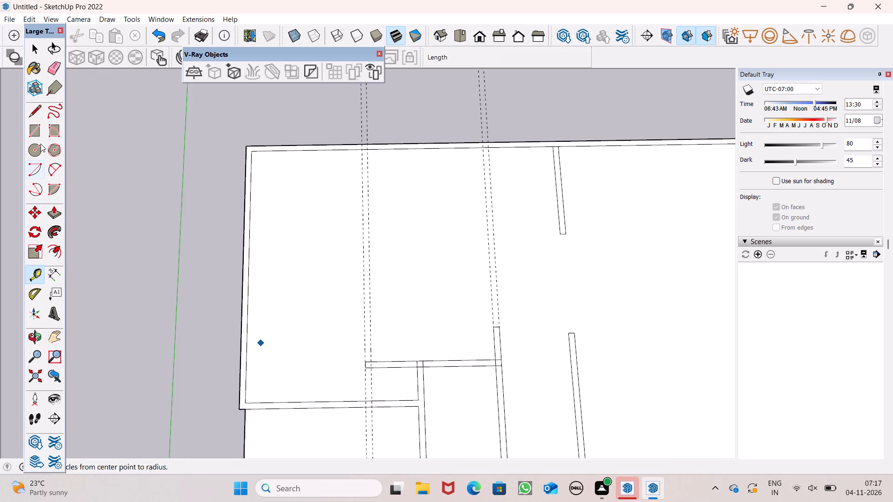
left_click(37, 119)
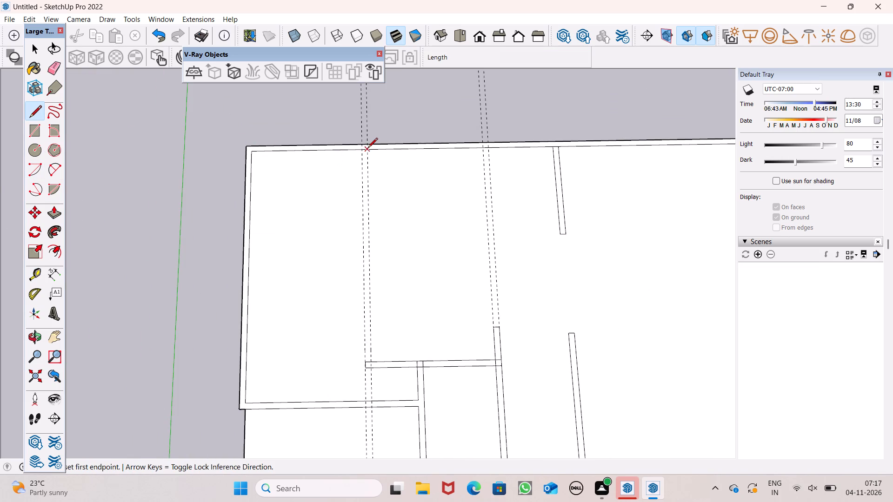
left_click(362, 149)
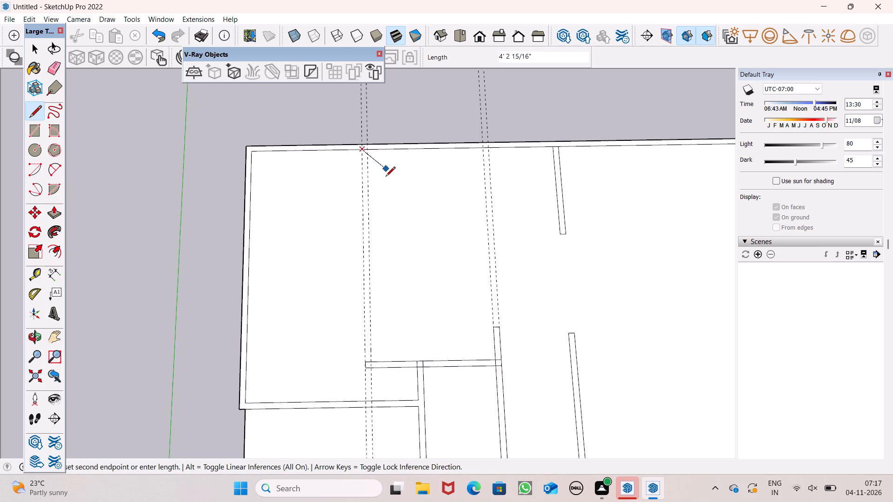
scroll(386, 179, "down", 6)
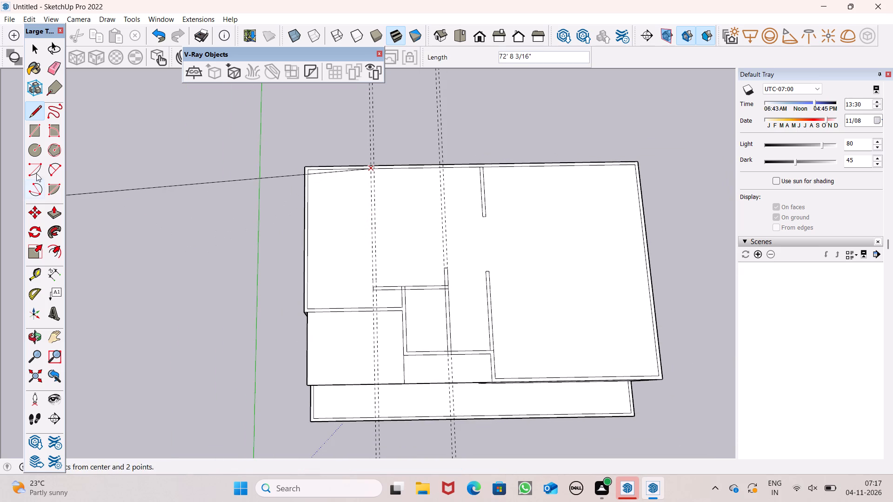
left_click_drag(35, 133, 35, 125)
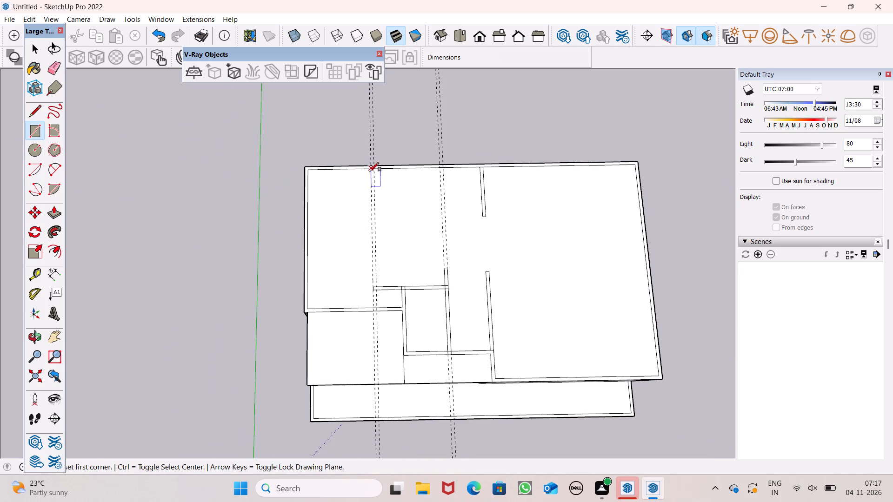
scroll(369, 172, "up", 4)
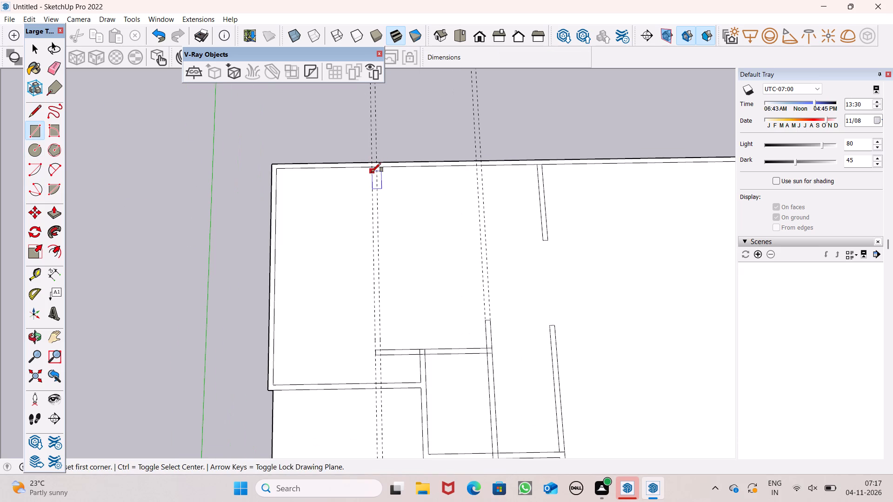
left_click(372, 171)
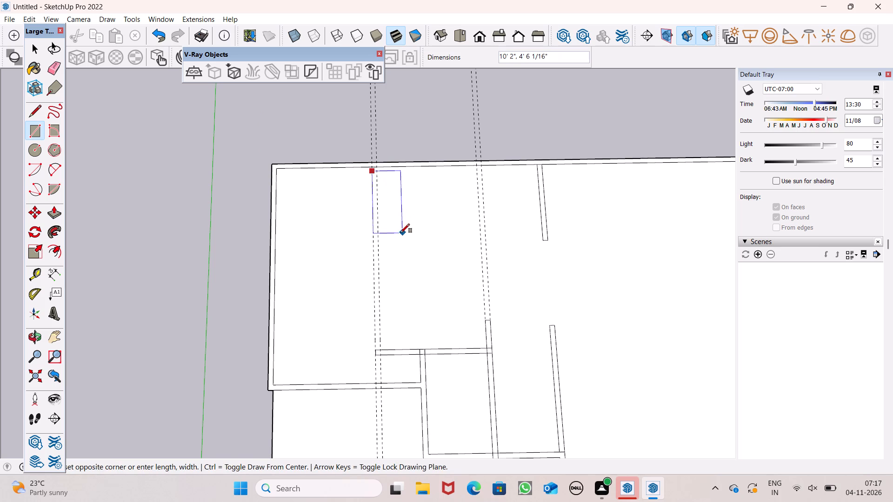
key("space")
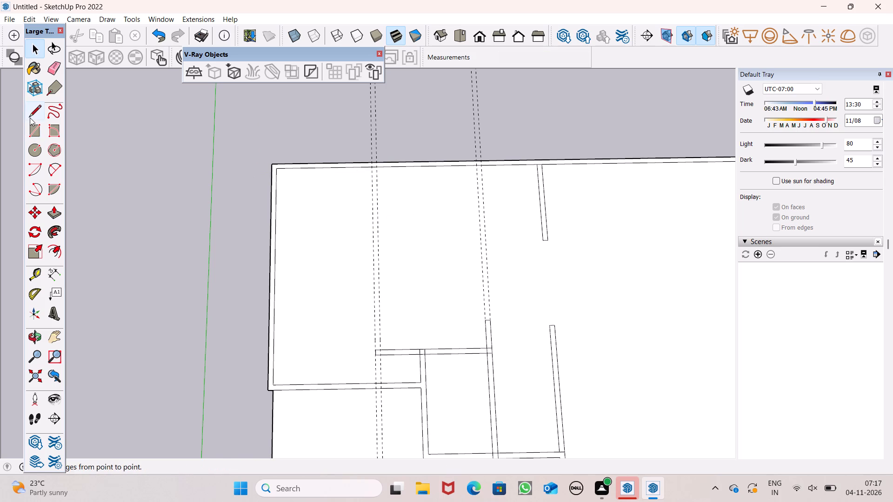
Draw a wall rectangle about 9" by 29' 6" between the two outer lengthwise guides, from the rear wall's inner edge to the new crosswise wall.
left_click_drag(35, 126, 40, 126)
scroll(366, 169, "up", 9)
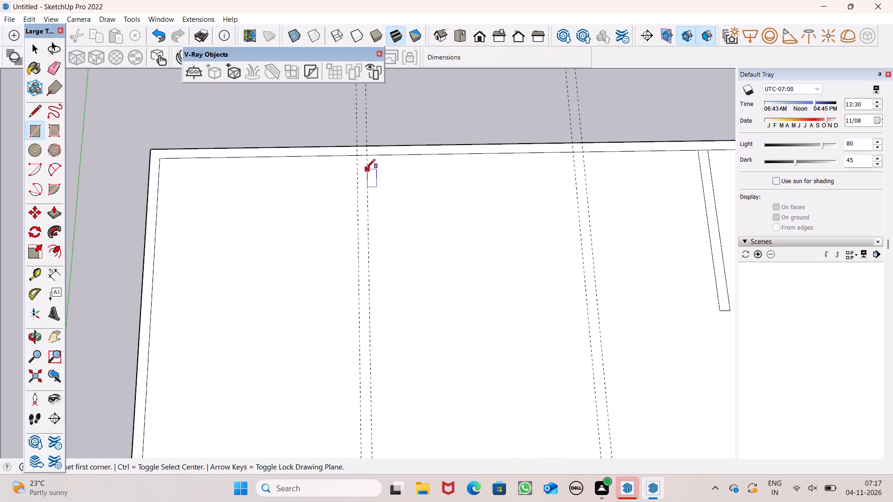
scroll(366, 168, "up", 4)
left_click(350, 145)
scroll(387, 150, "down", 4)
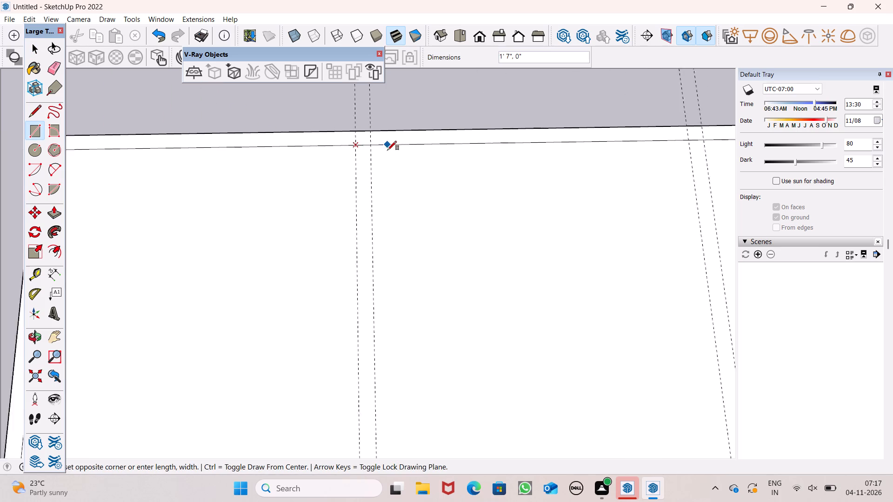
scroll(387, 150, "down", 2)
scroll(348, 134, "down", 7)
scroll(387, 281, "down", 4)
scroll(379, 391, "up", 6)
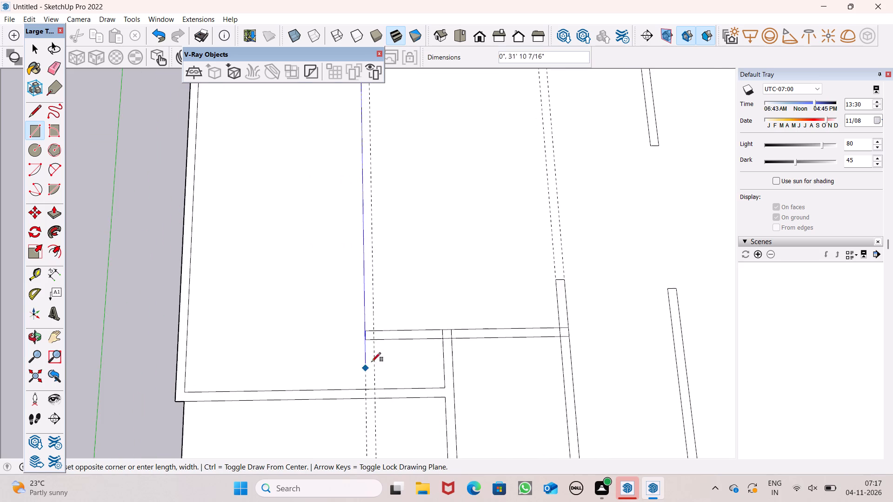
scroll(377, 337, "up", 7)
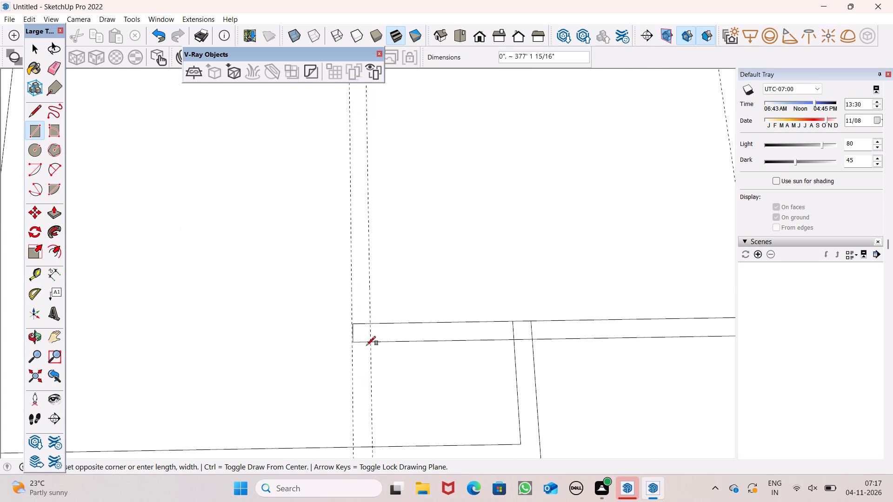
left_click(367, 345)
left_click(371, 342)
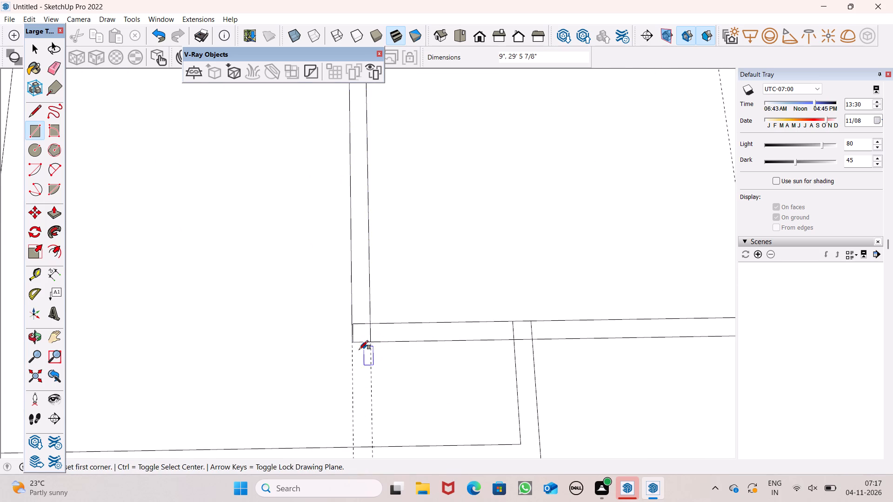
Erase all four lengthwise guides.
scroll(359, 359, "down", 7)
scroll(439, 254, "down", 7)
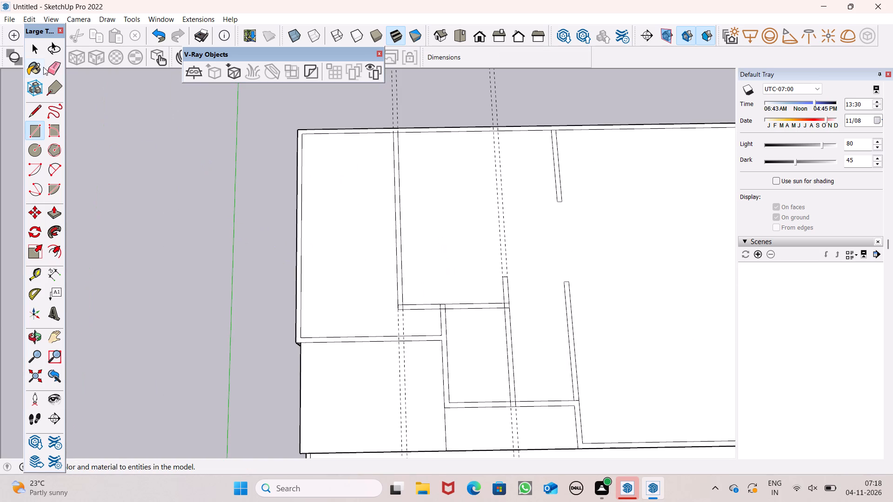
left_click(61, 63)
left_click_drag(486, 161, 507, 160)
left_click_drag(407, 78, 392, 91)
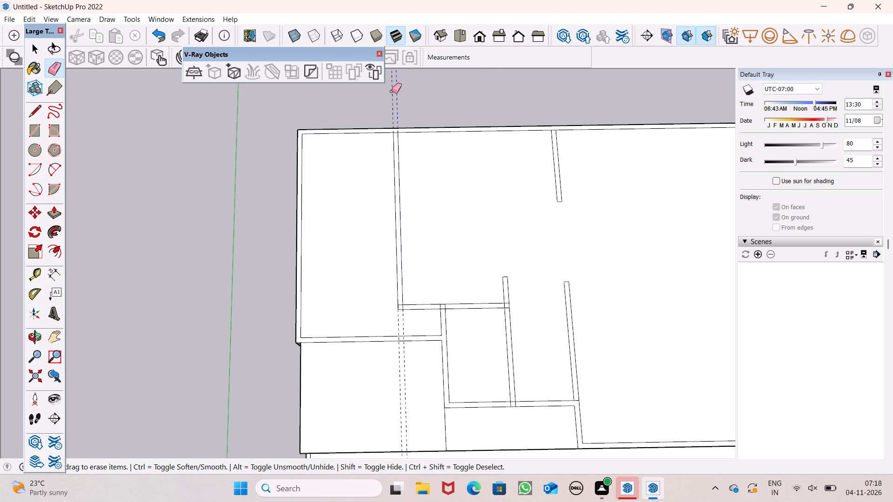
left_click_drag(392, 91, 389, 92)
Erase the overlap lines and the short leftover edge at the corner of the new lengthwise wall and the crosswise wall.
scroll(416, 358, "up", 6)
scroll(387, 269, "up", 7)
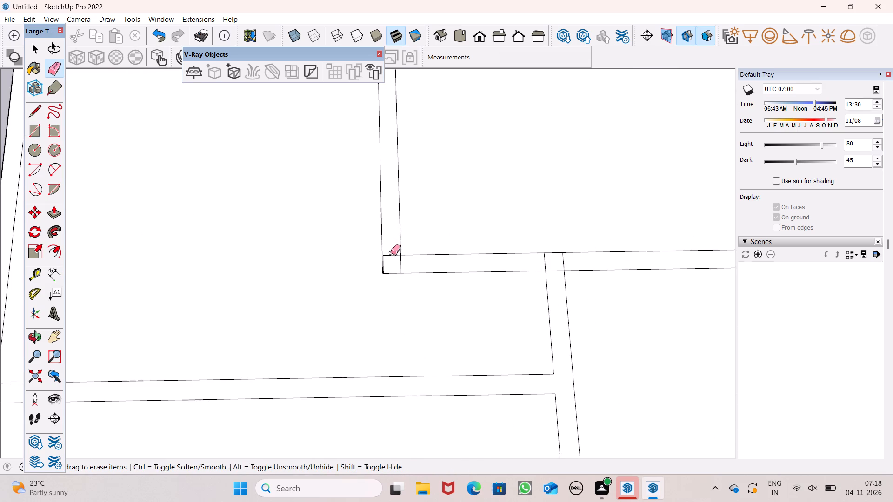
left_click_drag(393, 256, 407, 263)
scroll(386, 271, "up", 17)
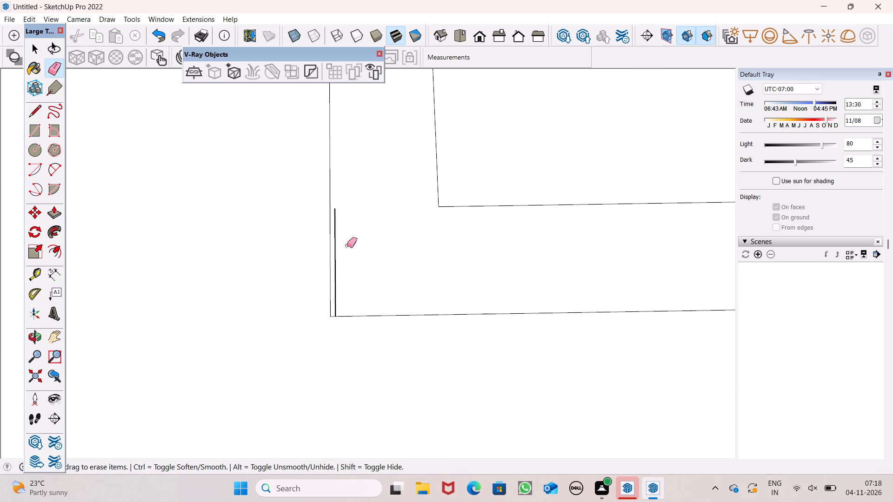
left_click(334, 258)
scroll(363, 287, "down", 8)
scroll(324, 293, "down", 14)
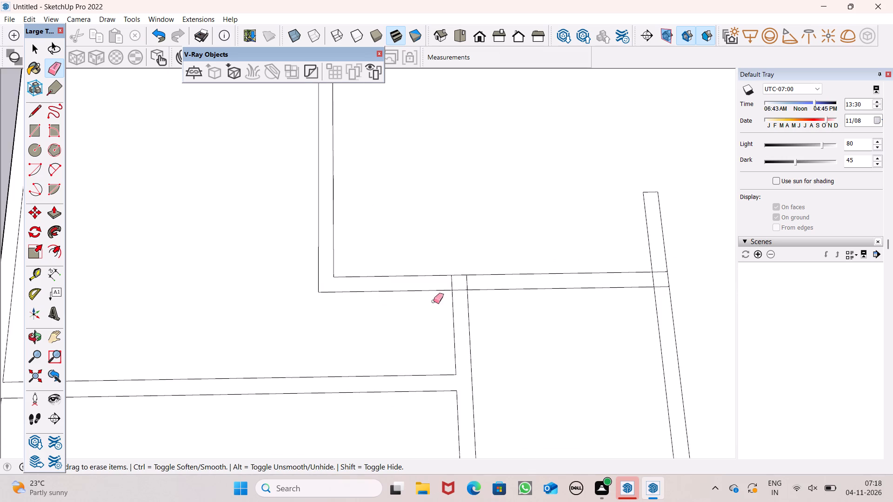
Erase the remaining wall between the smallest and middle rooms, including its dividing lines inside the new crosswise wall.
scroll(456, 300, "up", 7)
scroll(454, 251, "down", 6)
scroll(388, 200, "down", 7)
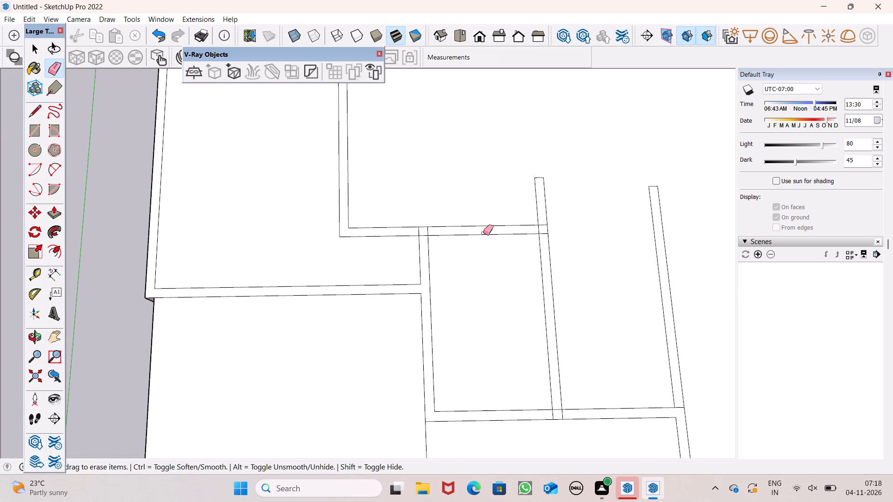
scroll(451, 238, "up", 6)
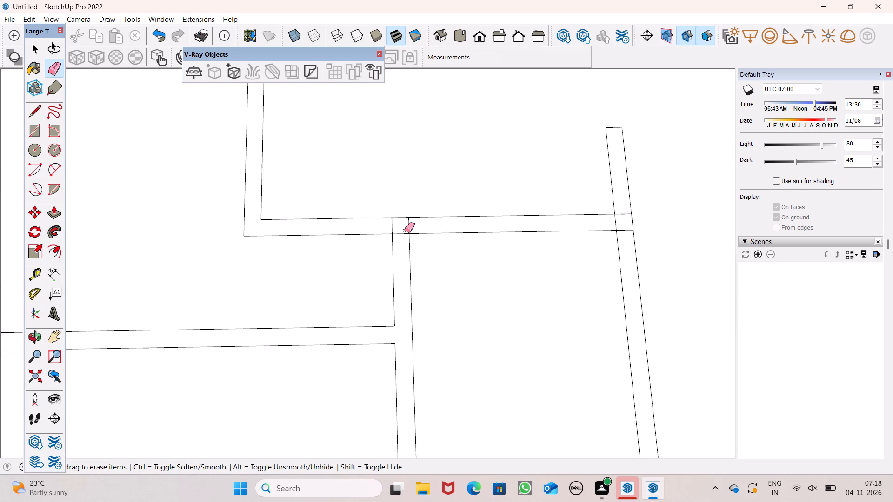
left_click_drag(391, 227, 411, 225)
left_click_drag(415, 300, 411, 301)
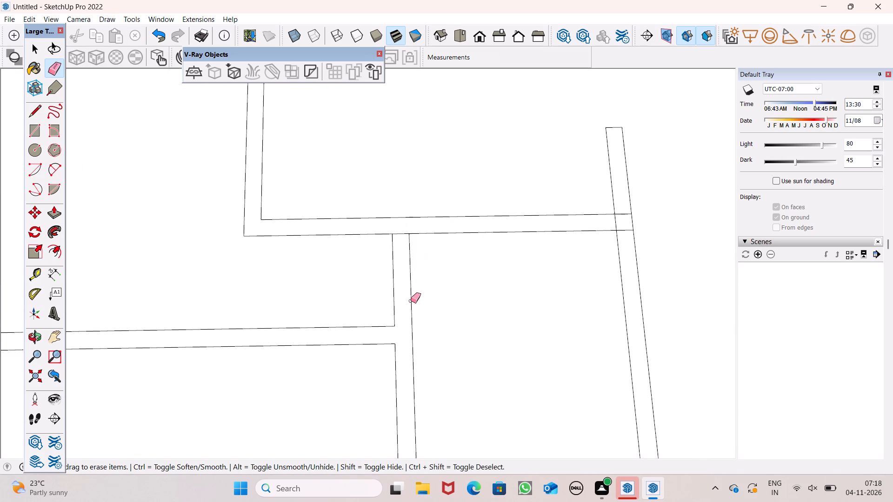
left_click_drag(411, 301, 400, 301)
left_click(392, 287)
scroll(378, 182, "down", 8)
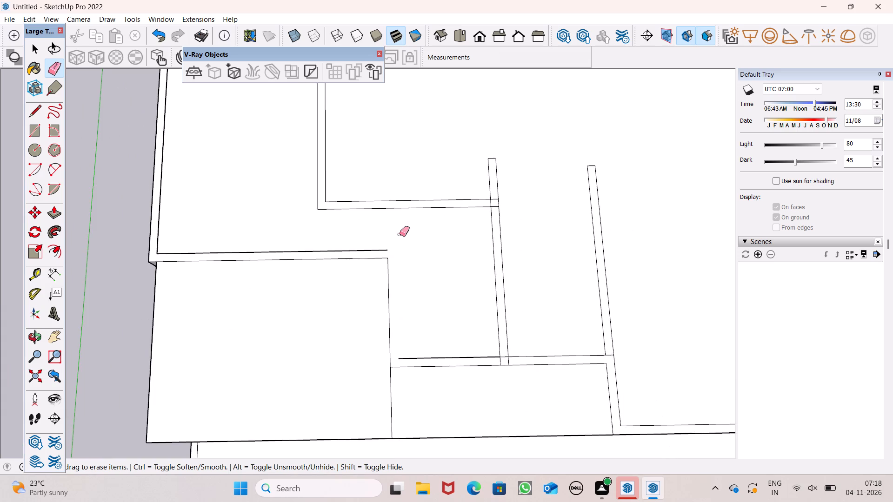
scroll(400, 237, "down", 4)
Erase the inner edge of the smallest room's crosswise wall beside the projecting slab.
middle_click_drag(422, 344, 430, 229)
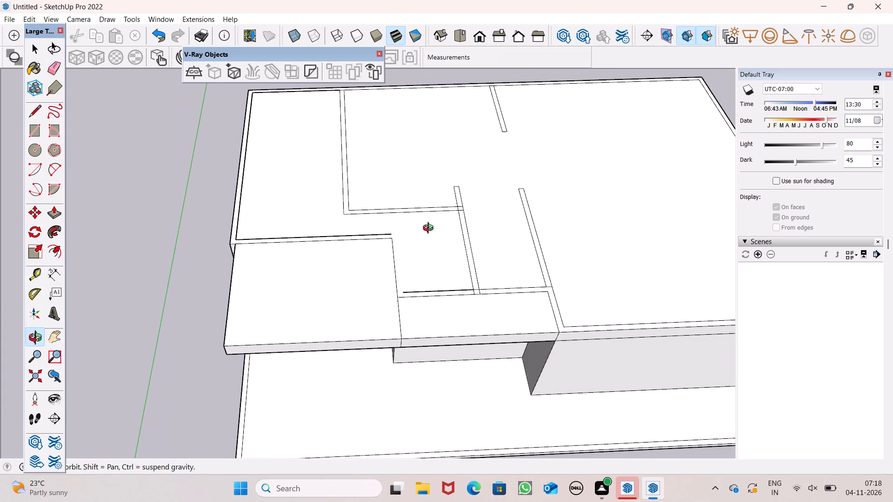
middle_click_drag(430, 229, 416, 263)
scroll(399, 254, "up", 5)
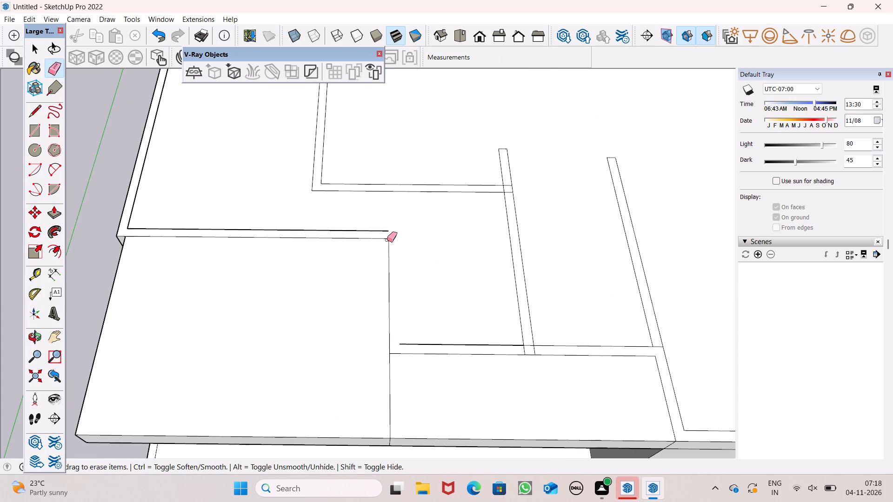
left_click(383, 232)
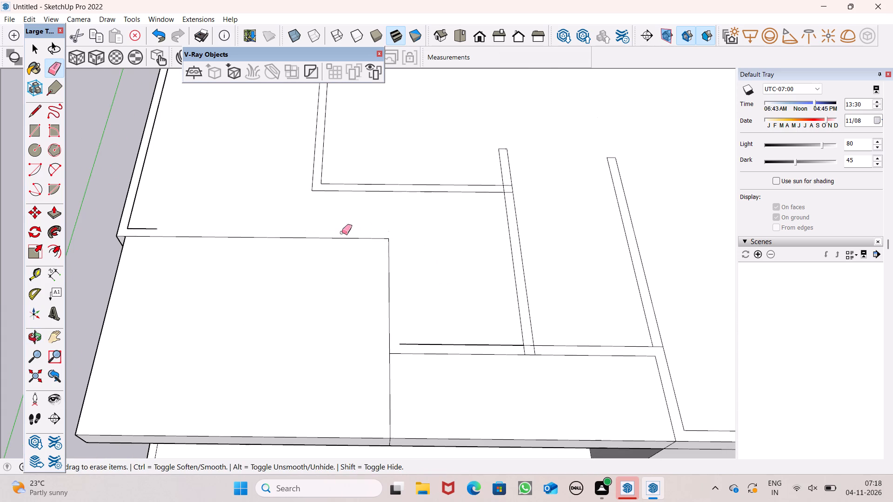
left_click_drag(135, 229, 139, 225)
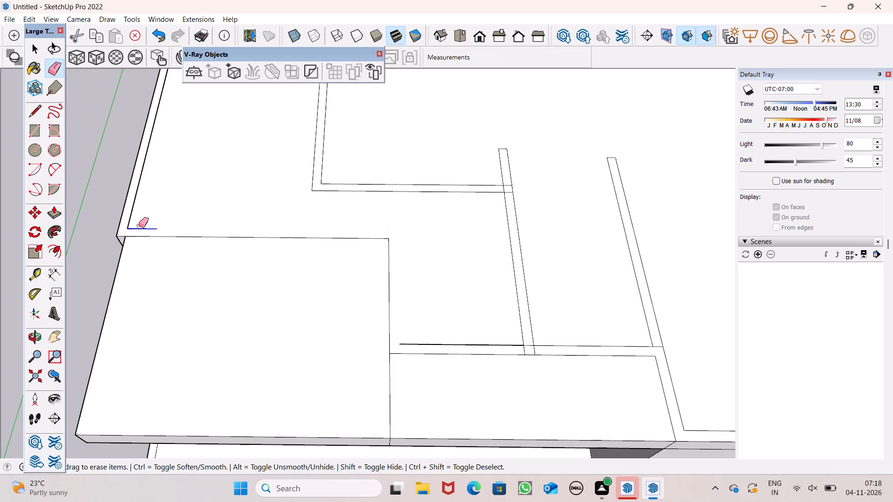
left_click_drag(139, 225, 143, 228)
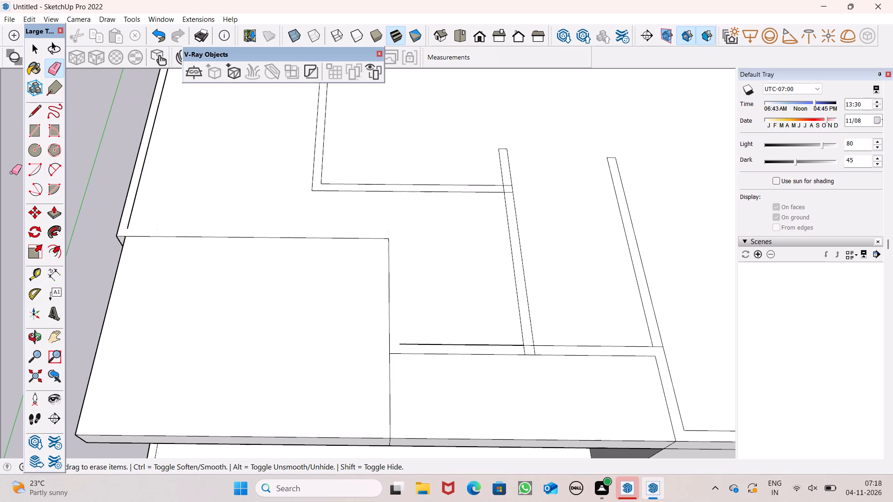
Push/Pull the projecting slab's side face out 9", flush with the building's outer side wall.
scroll(273, 217, "down", 6)
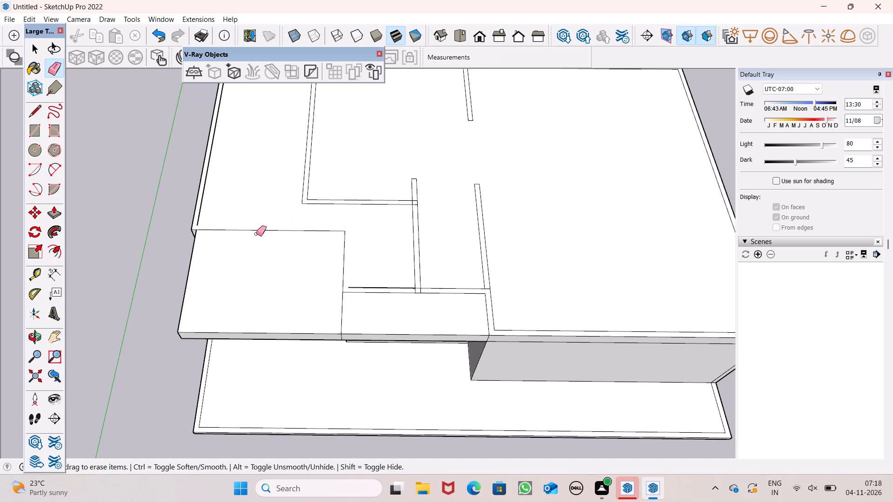
middle_click_drag(234, 229, 299, 169)
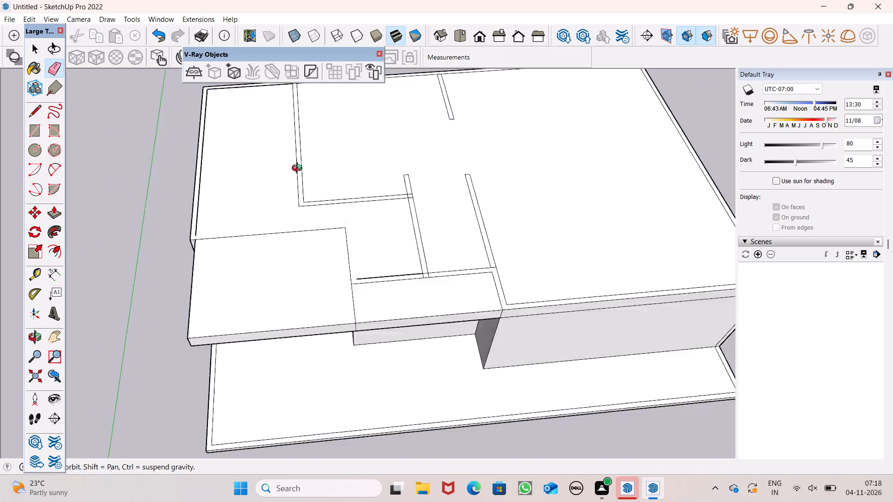
middle_click_drag(299, 169, 481, 82)
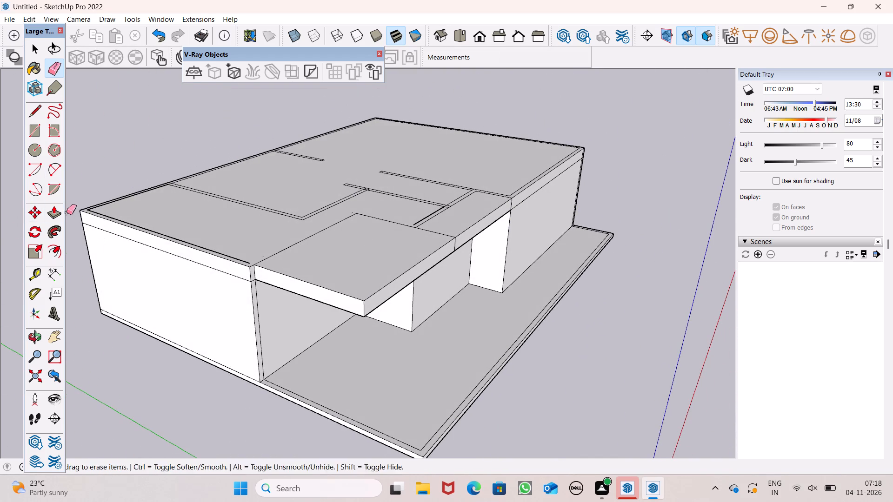
left_click(54, 215)
scroll(265, 272, "up", 4)
left_click_drag(266, 273, 252, 276)
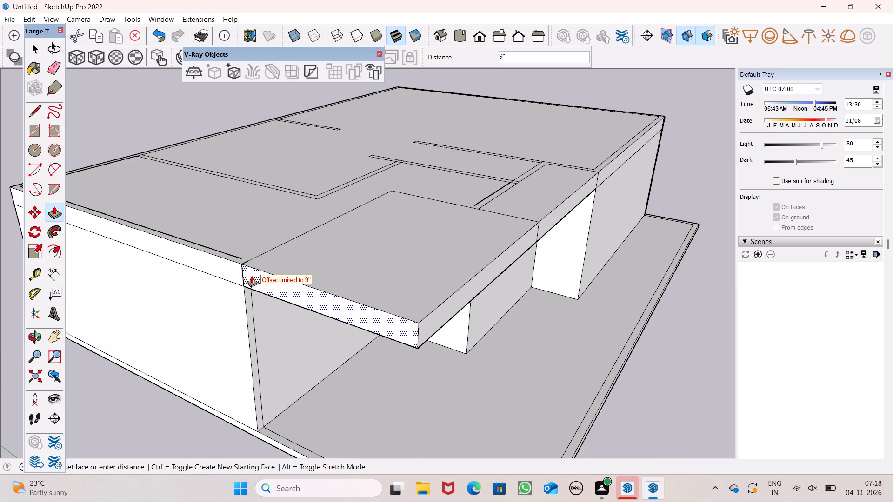
left_click_drag(252, 276, 245, 270)
Erase the crosswise and lengthwise edge lines separating the projecting slab's top from the rest of the upper floor.
scroll(333, 277, "down", 4)
middle_click_drag(515, 268, 322, 390)
middle_click_drag(322, 390, 311, 378)
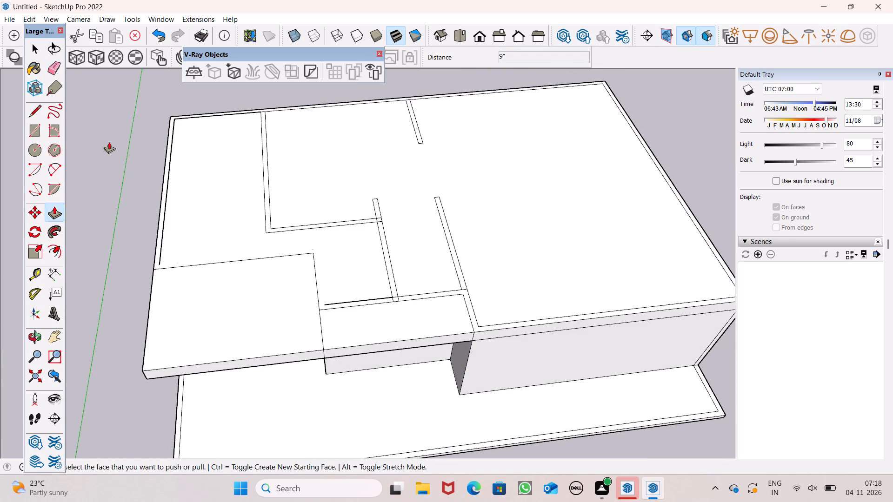
left_click(50, 73)
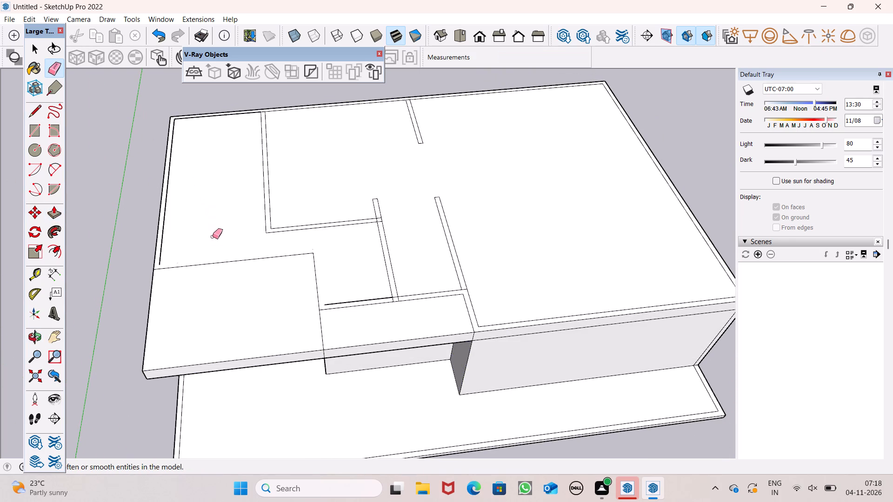
left_click_drag(213, 237, 215, 273)
scroll(249, 208, "down", 2)
scroll(249, 208, "up", 1)
middle_click_drag(362, 302, 349, 350)
scroll(313, 317, "up", 6)
left_click_drag(301, 298, 308, 285)
scroll(304, 296, "down", 3)
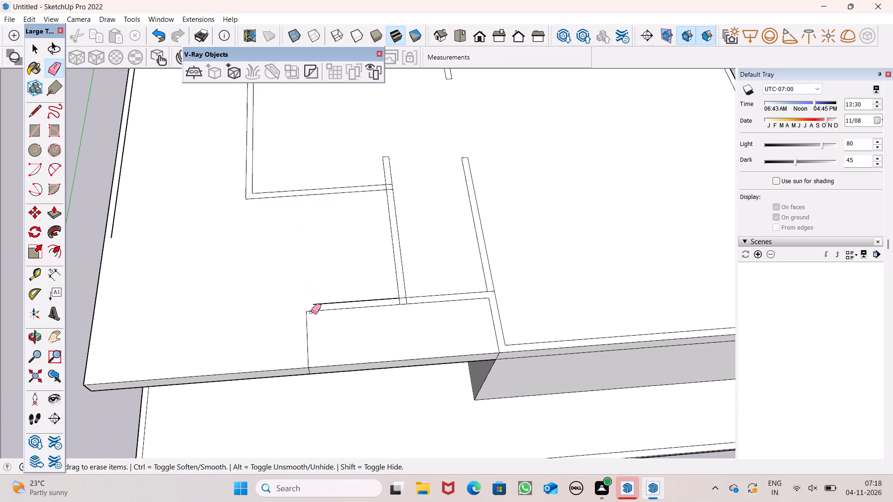
scroll(311, 312, "down", 1)
middle_click_drag(391, 319, 391, 336)
middle_click(391, 336)
left_click_drag(302, 347, 320, 342)
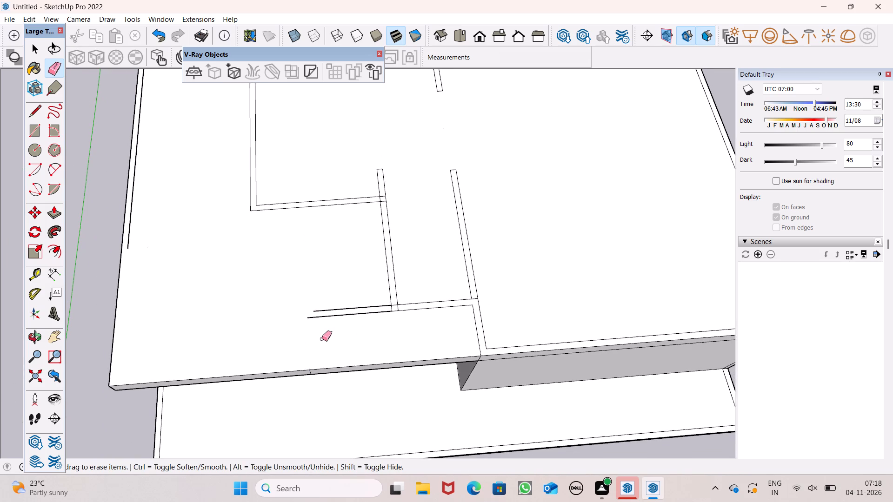
Erase the two stray lines extending past the smallest room's crosswise wall and the dividing lines inside that wall's corner.
left_click_drag(322, 315, 360, 315)
left_click(414, 305)
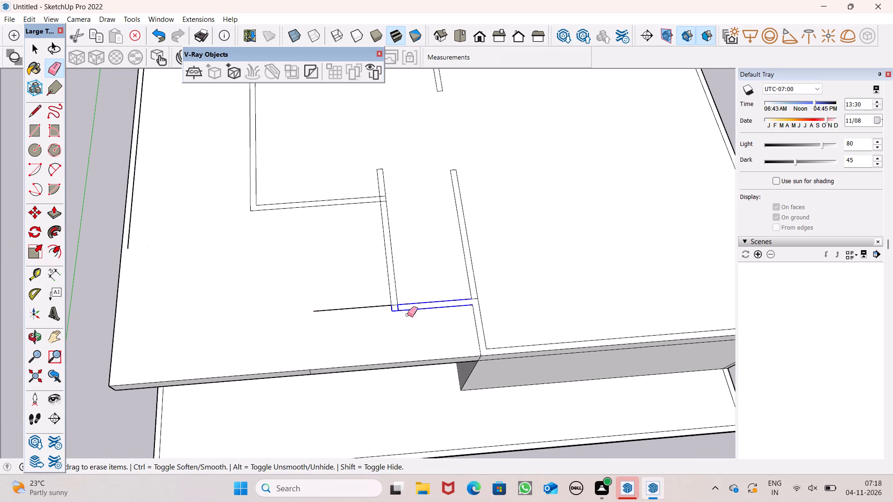
key("ctrl+z")
scroll(404, 322, "up", 3)
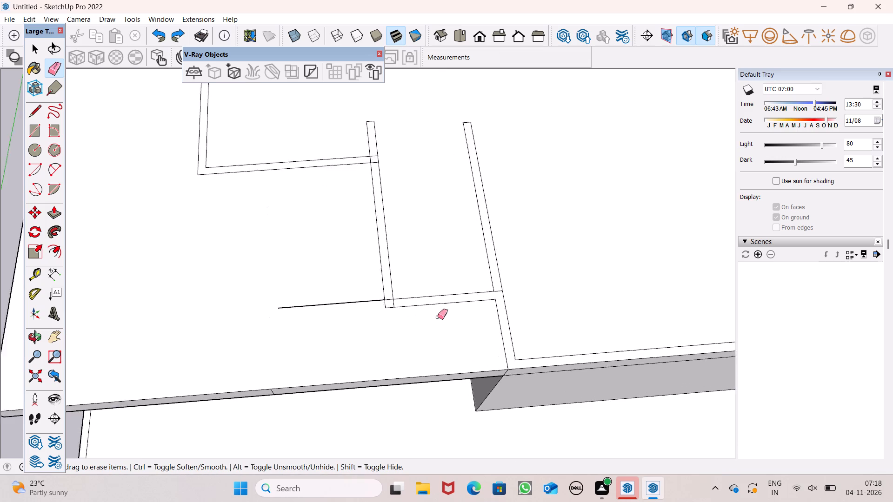
scroll(438, 317, "up", 3)
scroll(503, 318, "down", 2)
middle_click_drag(522, 359, 505, 330)
scroll(365, 287, "up", 7)
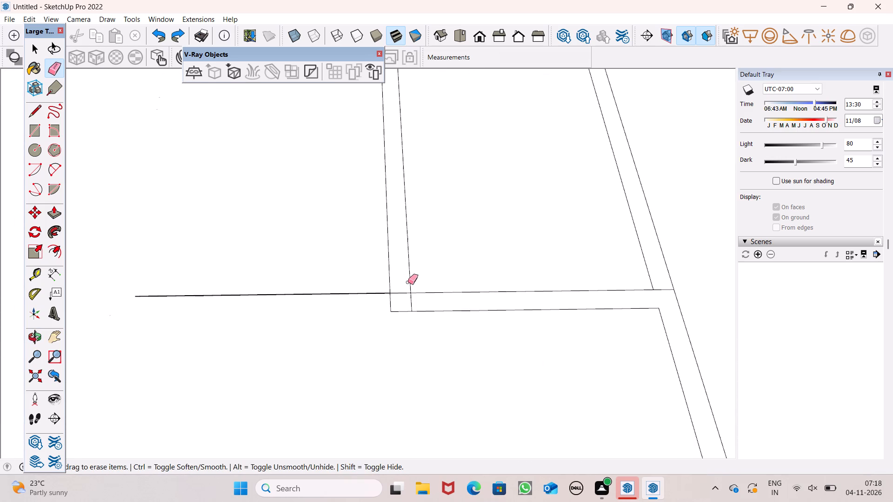
left_click_drag(398, 291, 420, 300)
left_click_drag(364, 290, 364, 294)
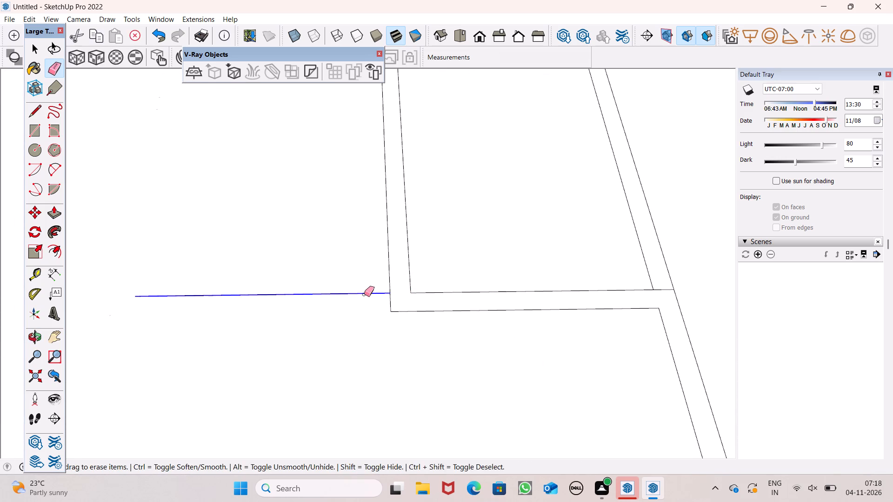
left_click_drag(364, 294, 364, 295)
Erase the short vertical seam line on the projecting slab's front edge face.
scroll(473, 249, "down", 9)
scroll(543, 263, "down", 6)
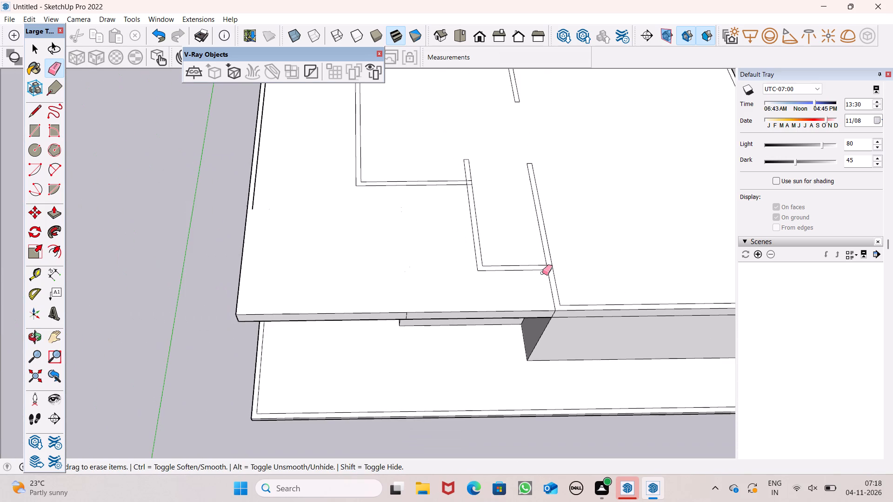
scroll(436, 314, "up", 5)
left_click(406, 304)
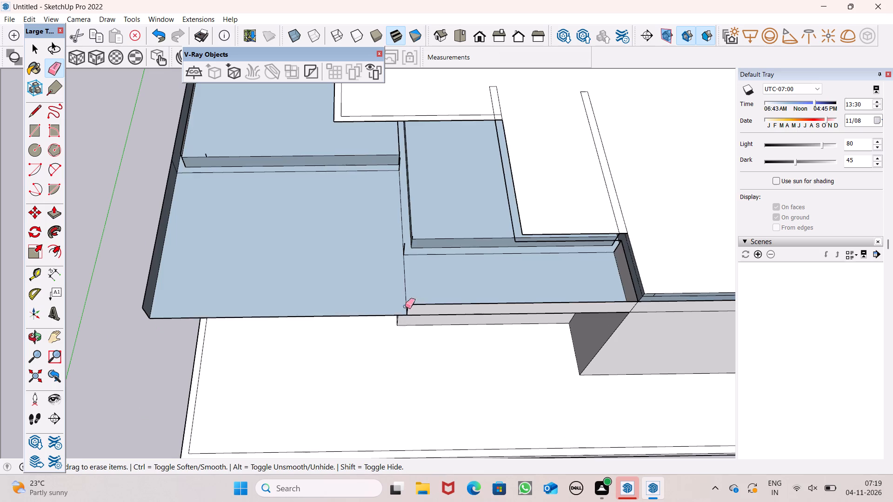
key("ctrl+z")
scroll(411, 324, "up", 5, "ctrl")
left_click_drag(407, 289, 402, 289)
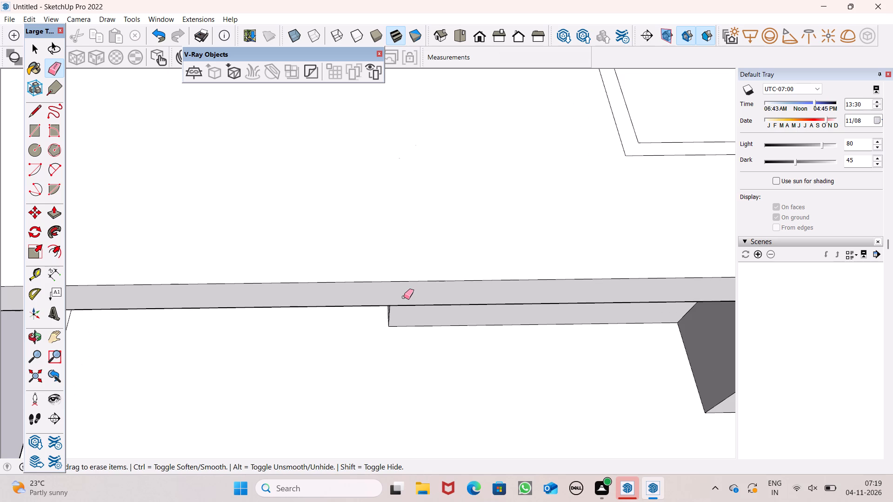
Erase the dividing lines where the middle room's crosswise wall meets the smallest room's lengthwise wall.
scroll(392, 320, "down", 6)
scroll(388, 280, "down", 11)
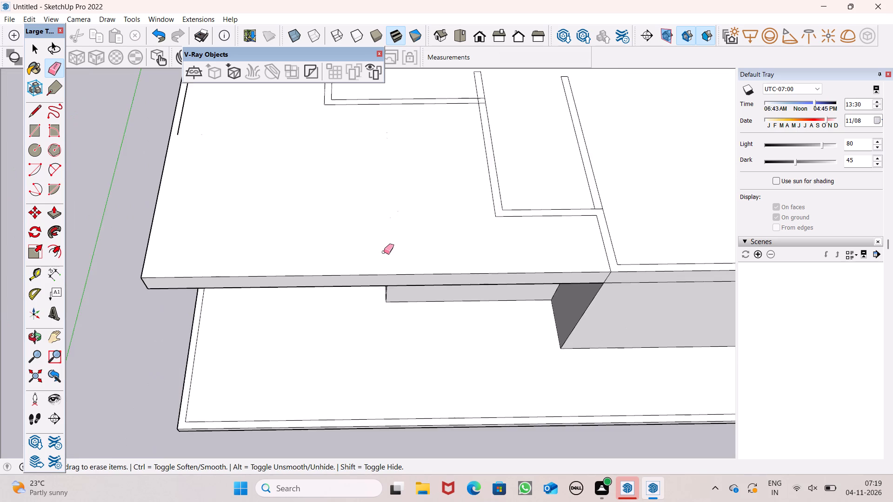
scroll(384, 252, "down", 8)
scroll(449, 195, "up", 11)
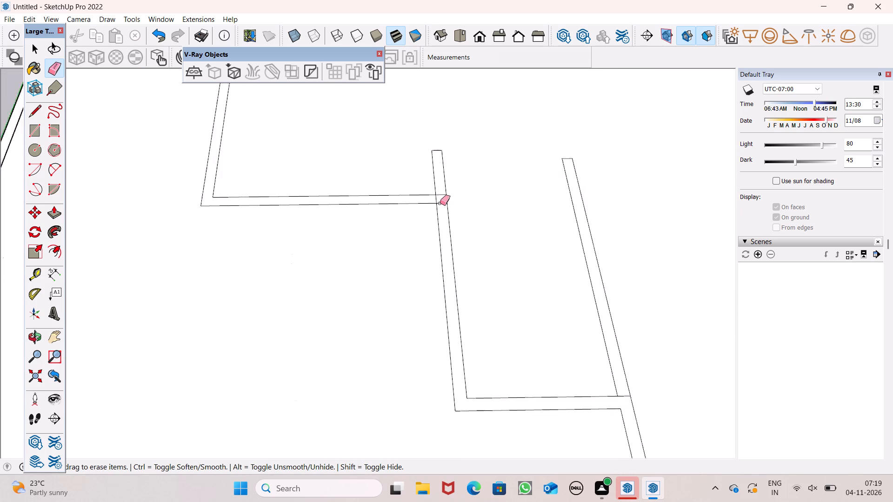
scroll(440, 203, "up", 5)
left_click_drag(432, 195, 443, 210)
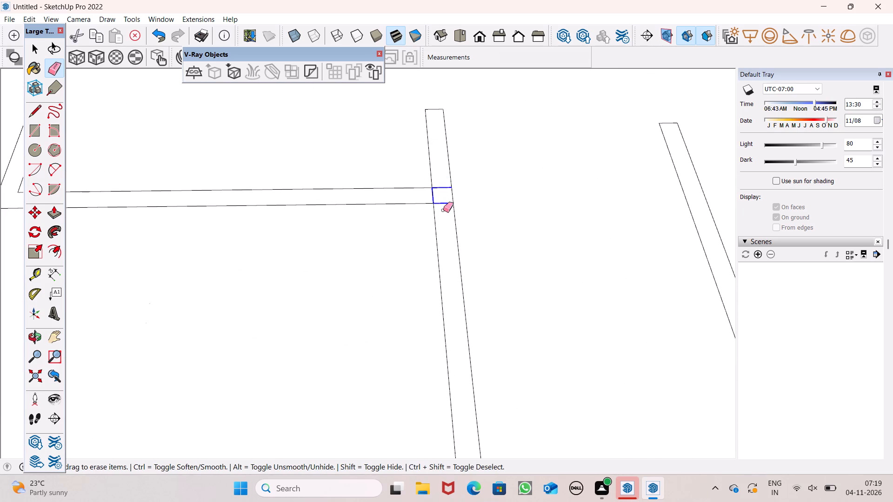
left_click_drag(443, 210, 442, 208)
Draw a line about 17' 1" long extending the outer side wall's inner edge to the projecting slab's front edge.
scroll(430, 185, "down", 1)
scroll(430, 185, "up", 1)
scroll(430, 185, "down", 18)
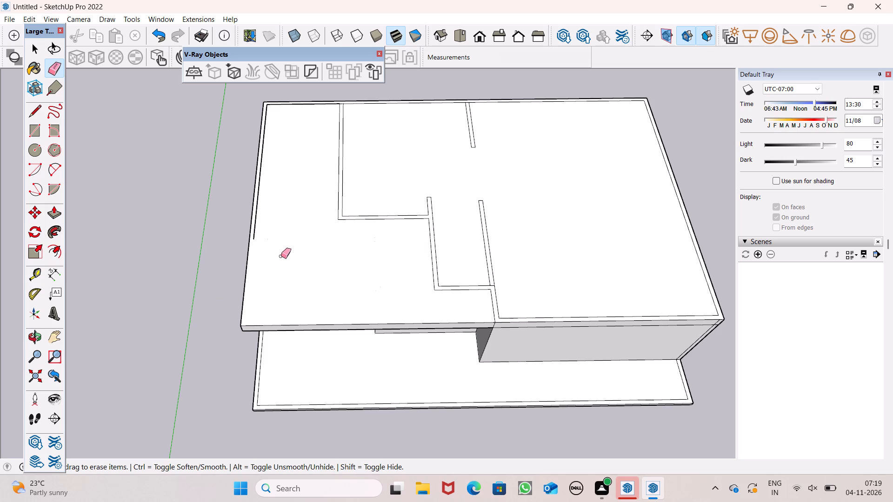
left_click(32, 112)
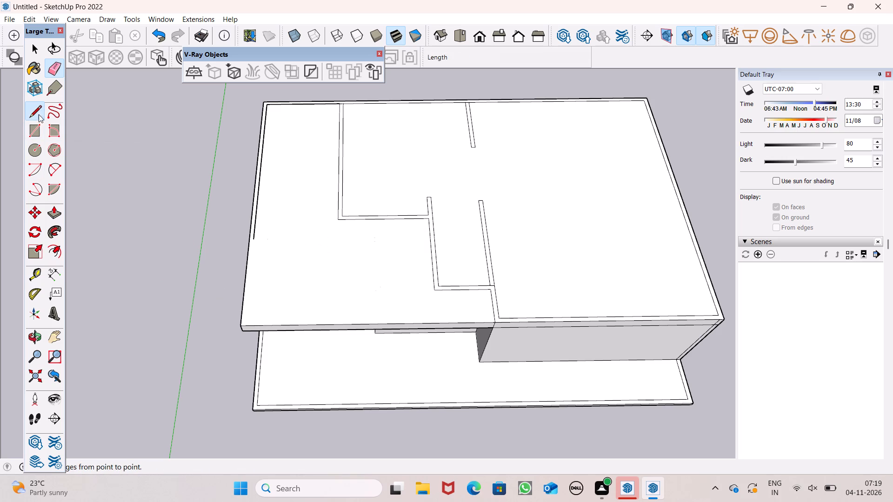
scroll(291, 318, "up", 1)
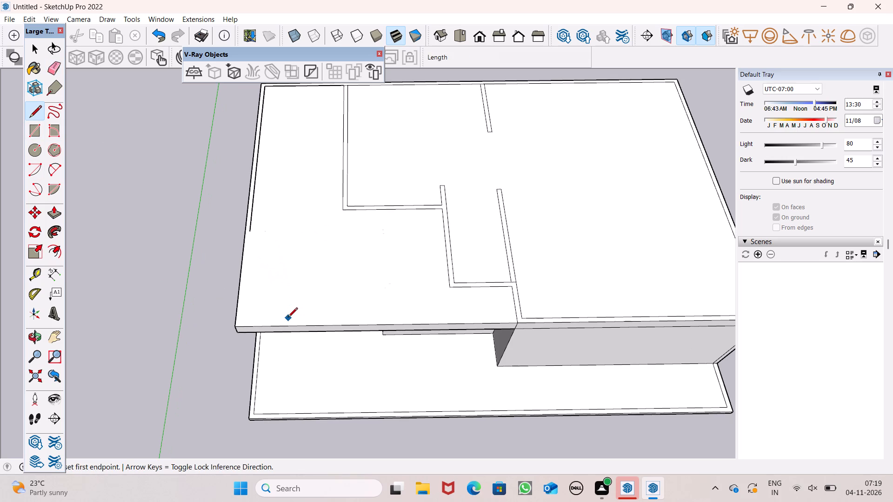
scroll(505, 315, "up", 6)
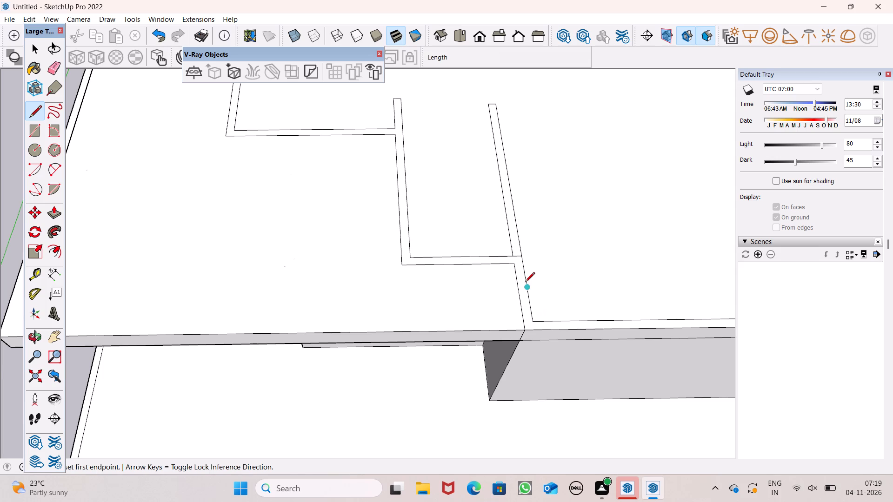
scroll(525, 283, "down", 1)
scroll(430, 314, "down", 1)
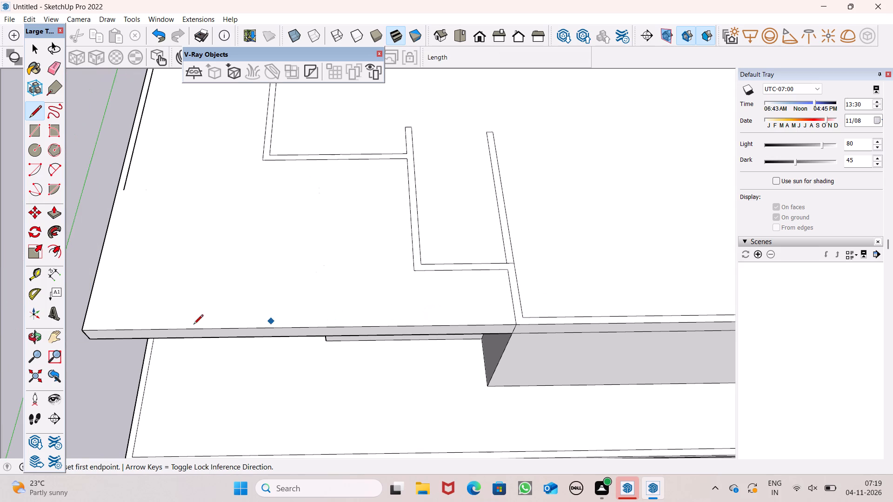
left_click(125, 192)
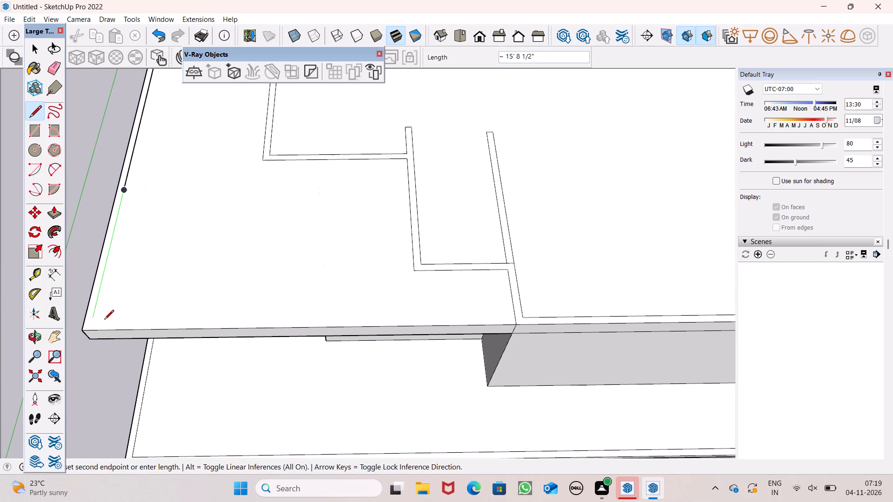
left_click(95, 328)
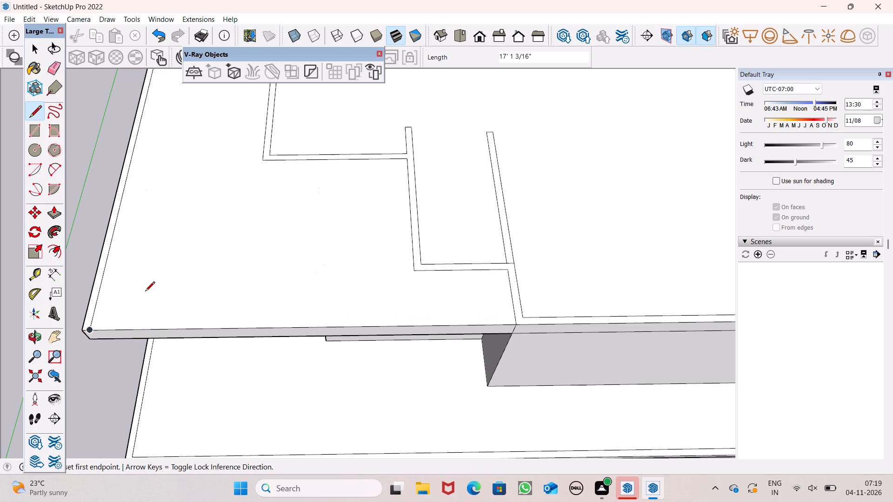
Draw a 9" line across the rear outer wall, extending the long partition's outer face to the building's outer edge.
scroll(462, 400, "down", 6)
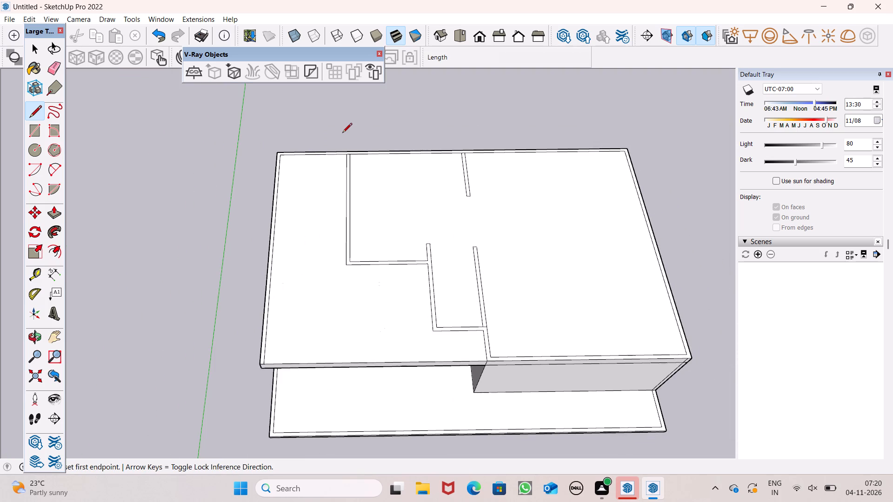
scroll(342, 133, "up", 12)
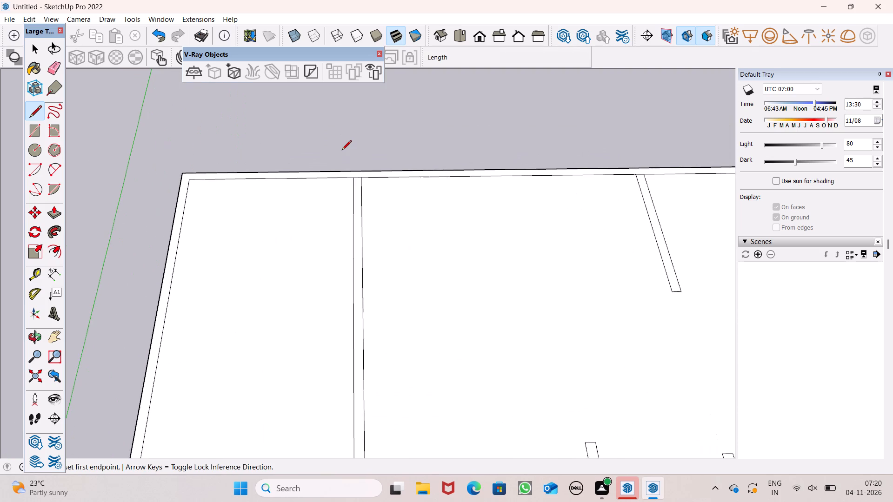
scroll(330, 169, "down", 6)
scroll(286, 211, "down", 11)
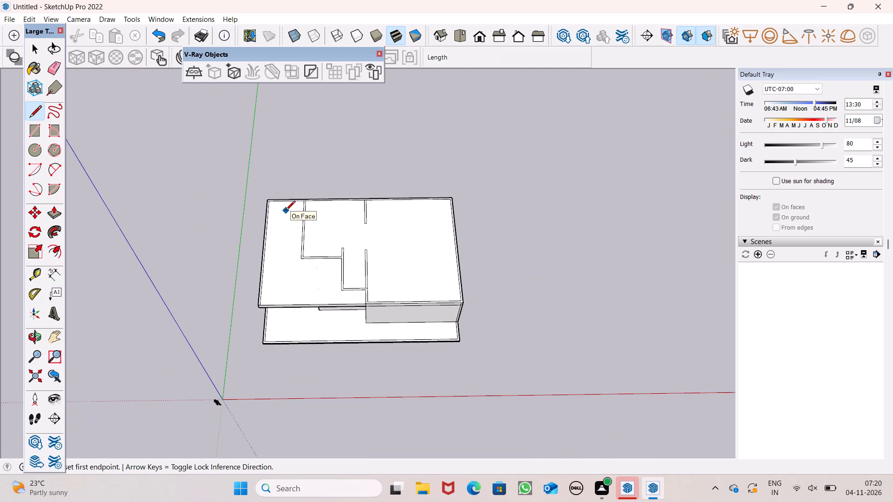
middle_click_drag(272, 253, 382, 183)
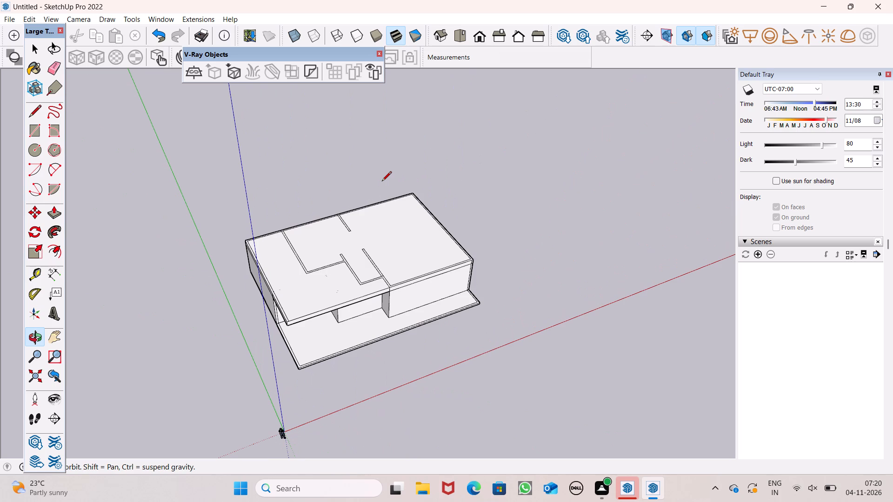
middle_click_drag(368, 224, 277, 234)
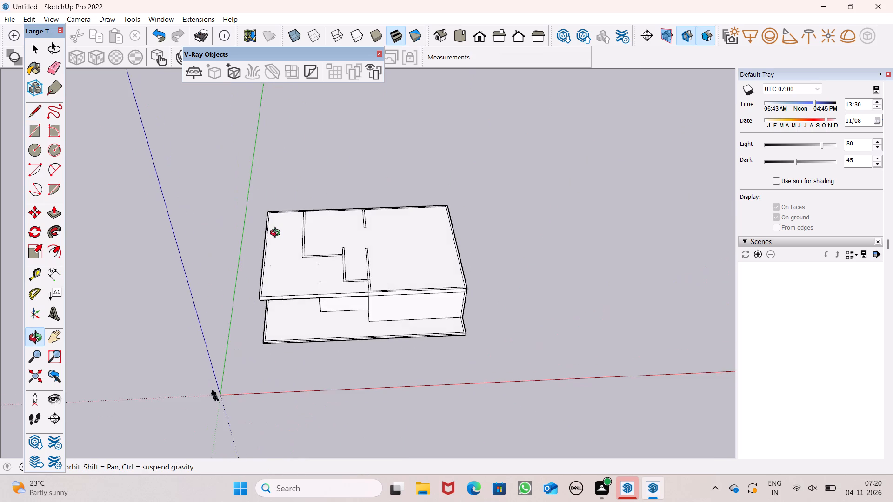
middle_click_drag(277, 234, 280, 212)
scroll(294, 225, "up", 15)
scroll(308, 185, "up", 4)
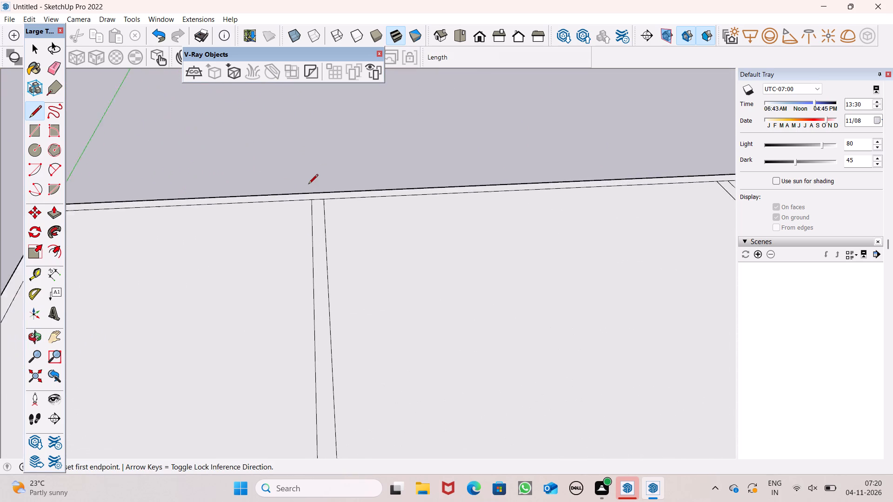
scroll(308, 185, "up", 10)
left_click(318, 198)
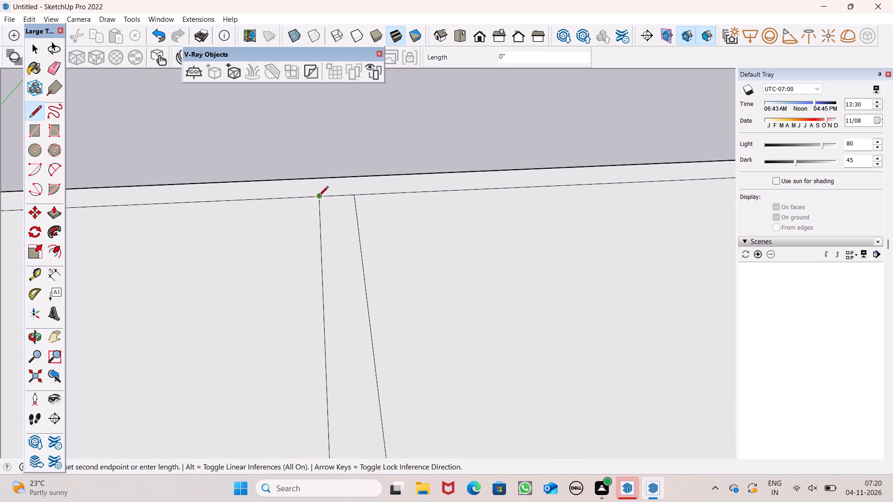
scroll(319, 185, "up", 7)
left_click(317, 173)
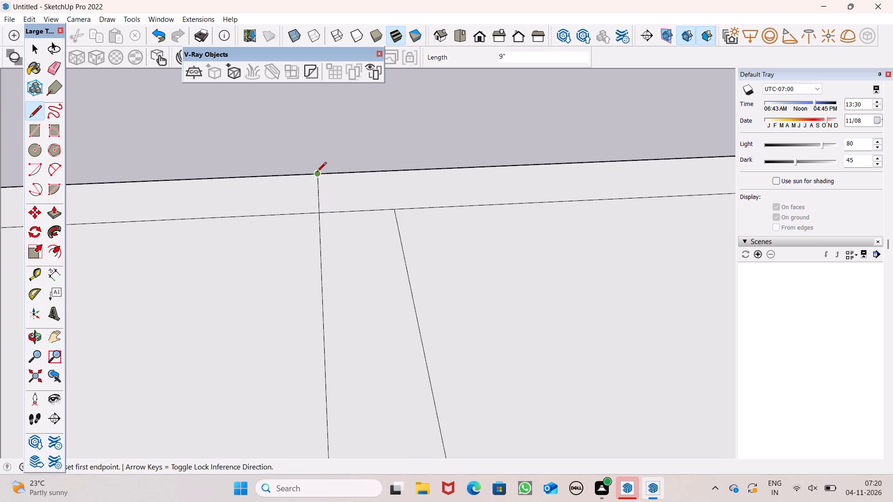
In top view, erase the short segment of the rear wall's inner edge that closes off the long partition's end.
scroll(311, 158, "down", 13)
middle_click_drag(470, 153, 414, 366)
scroll(397, 228, "down", 2)
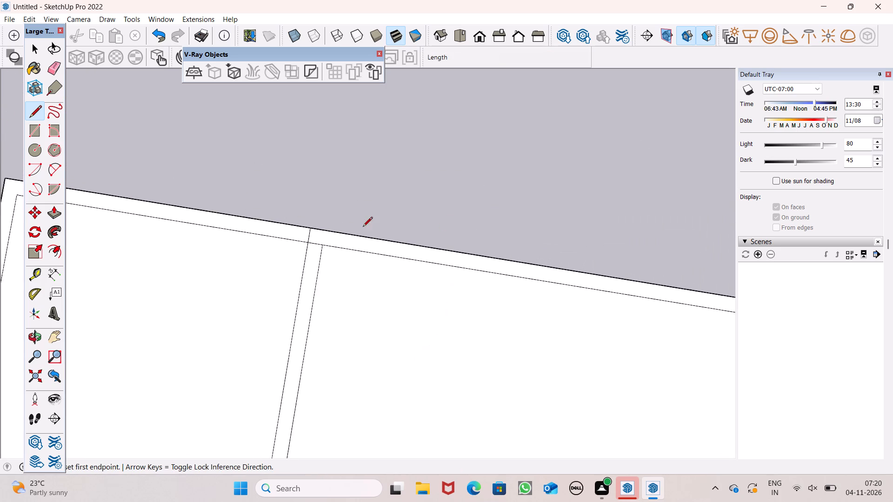
scroll(363, 227, "down", 3)
scroll(318, 217, "down", 4)
middle_click_drag(267, 257, 337, 360)
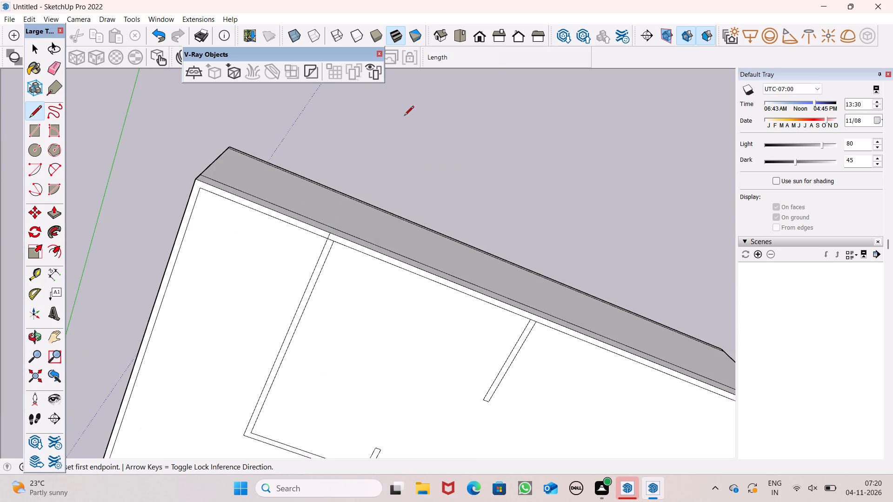
left_click(465, 37)
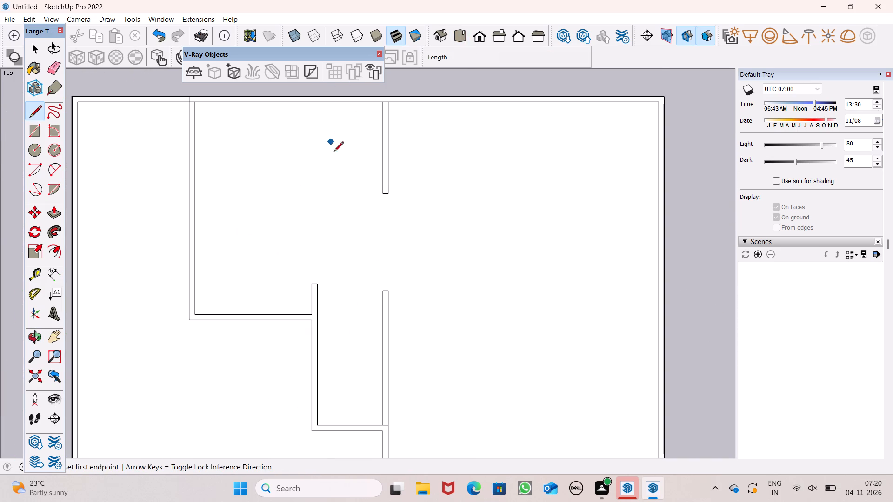
scroll(352, 230, "down", 2)
scroll(389, 134, "up", 2)
scroll(404, 128, "down", 5)
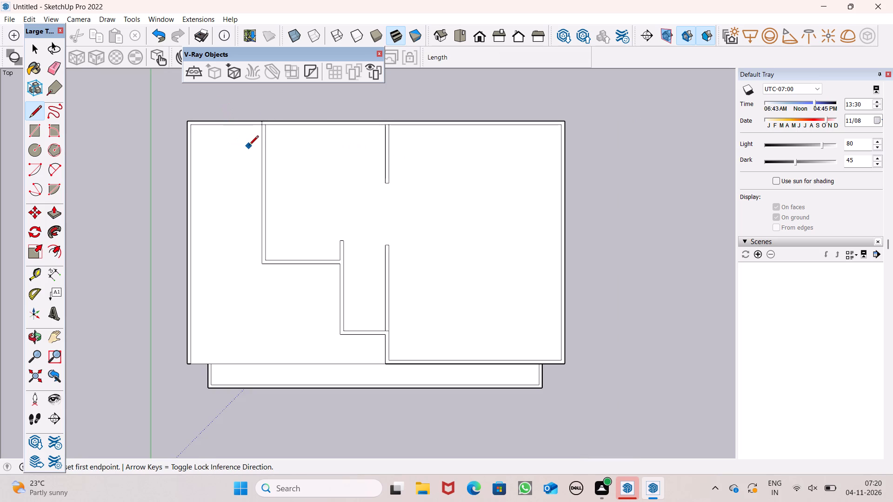
left_click(57, 65)
scroll(269, 126, "up", 4)
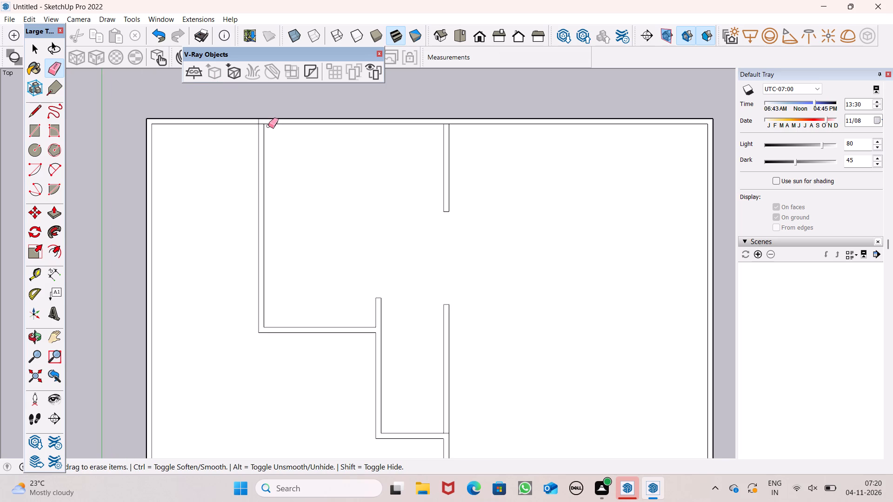
scroll(257, 125, "up", 11)
left_click(270, 126)
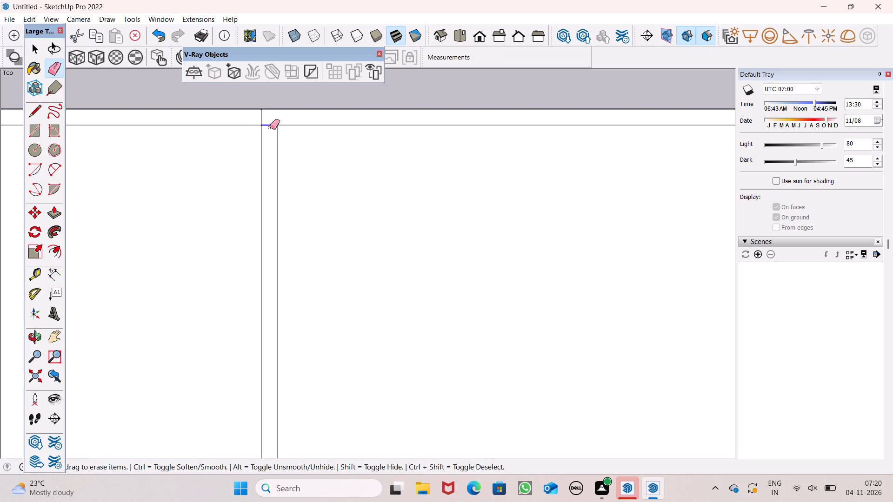
Erase the short segment of the rear wall's inner edge across the end of the short partition.
scroll(239, 192, "down", 12)
scroll(396, 159, "up", 6)
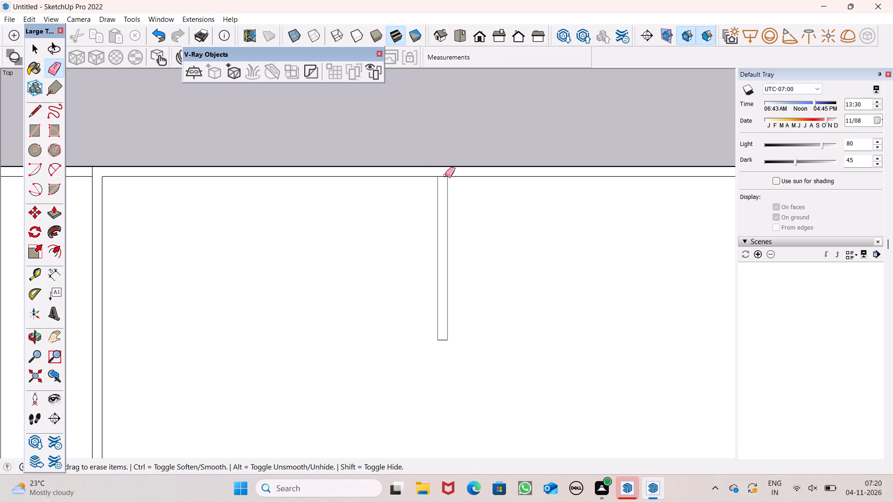
left_click(444, 178)
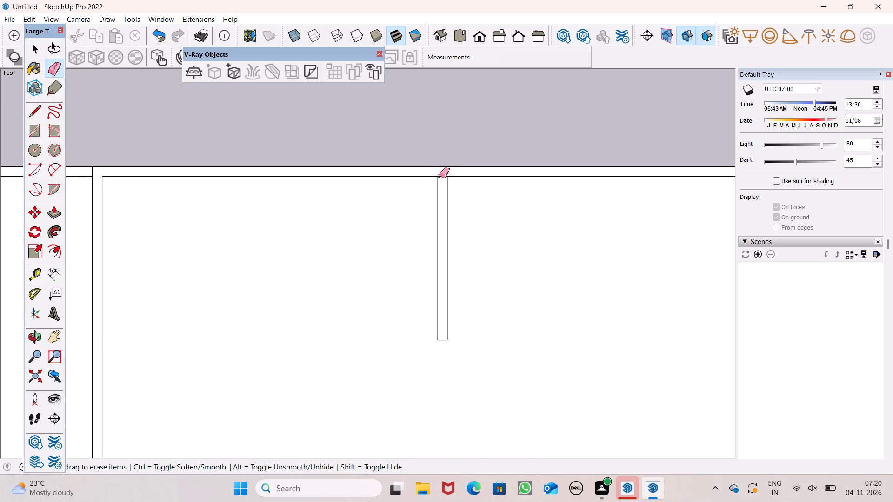
left_click(440, 176)
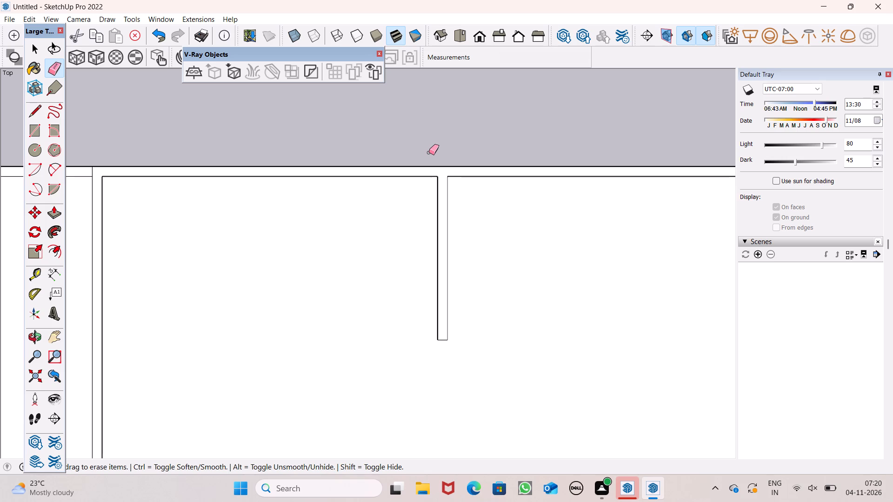
key("ctrl+z")
left_click(441, 178)
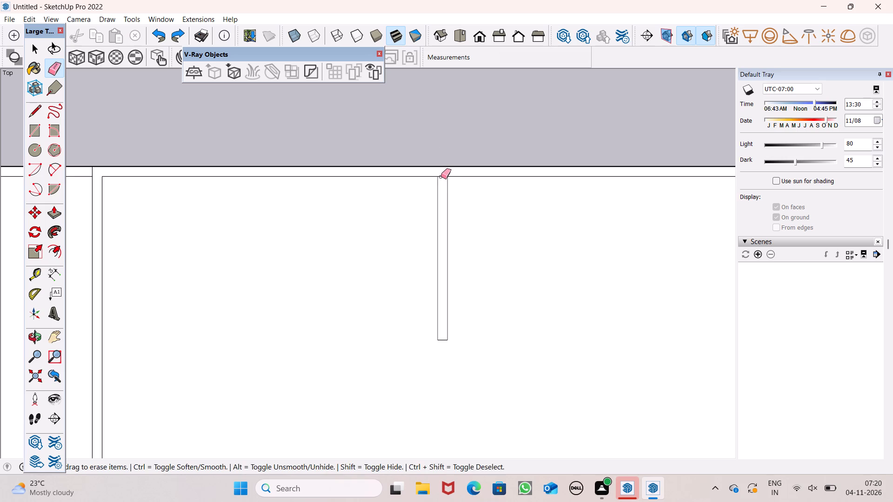
Undo the last erasure at the short partition's rear-wall junction.
key("ctrl+z")
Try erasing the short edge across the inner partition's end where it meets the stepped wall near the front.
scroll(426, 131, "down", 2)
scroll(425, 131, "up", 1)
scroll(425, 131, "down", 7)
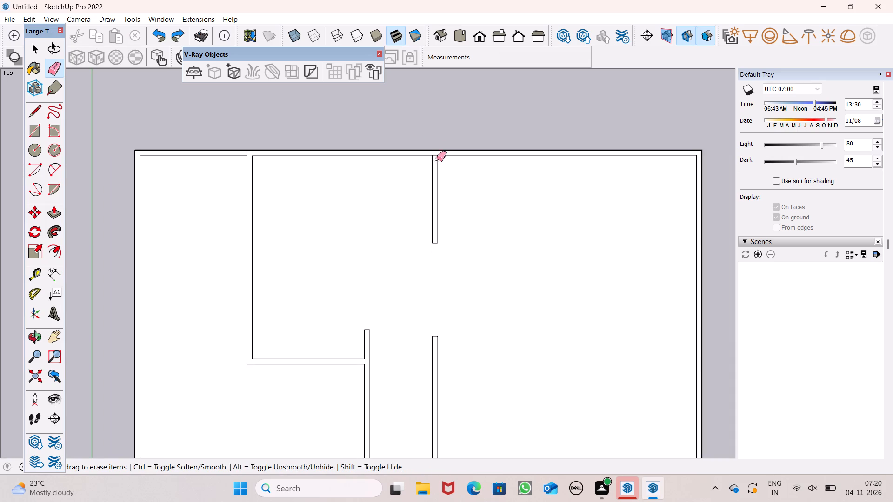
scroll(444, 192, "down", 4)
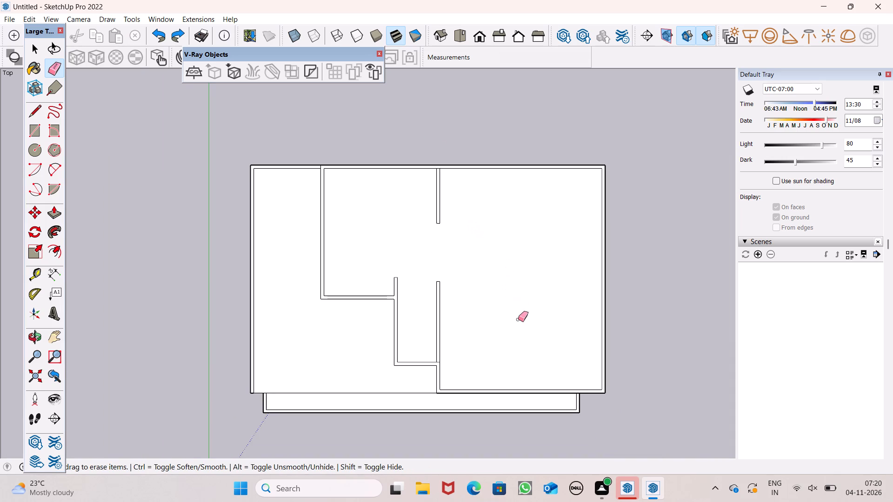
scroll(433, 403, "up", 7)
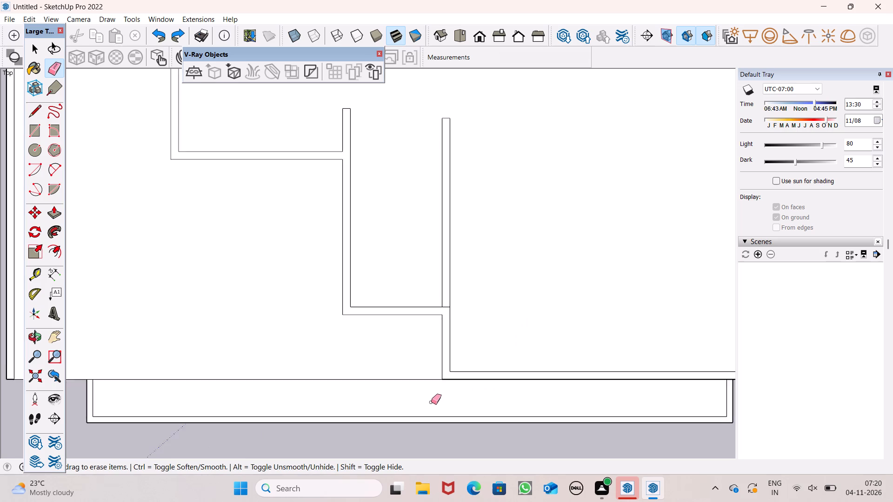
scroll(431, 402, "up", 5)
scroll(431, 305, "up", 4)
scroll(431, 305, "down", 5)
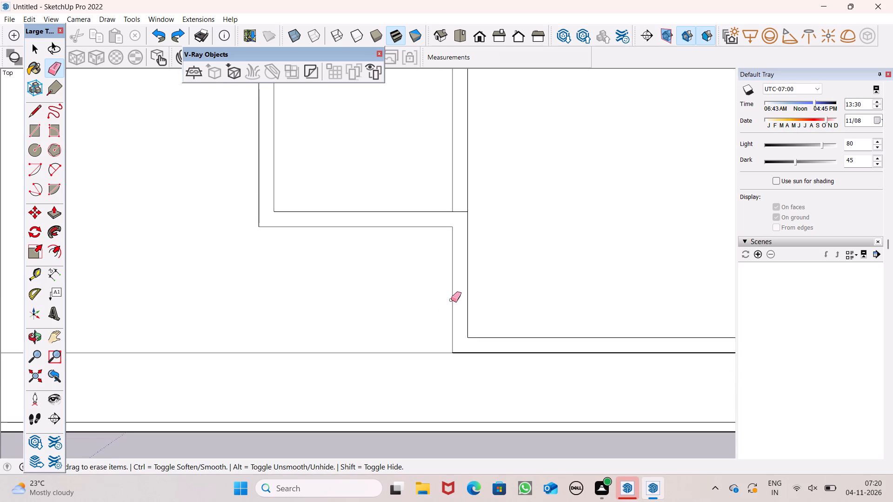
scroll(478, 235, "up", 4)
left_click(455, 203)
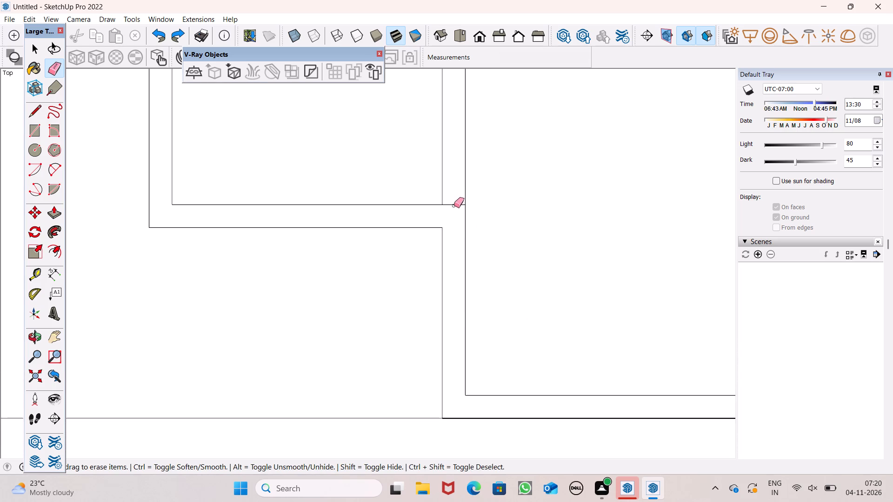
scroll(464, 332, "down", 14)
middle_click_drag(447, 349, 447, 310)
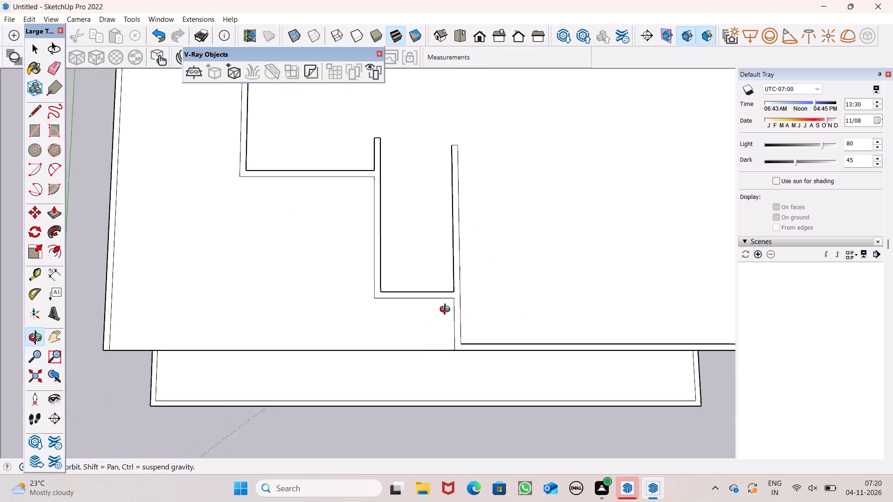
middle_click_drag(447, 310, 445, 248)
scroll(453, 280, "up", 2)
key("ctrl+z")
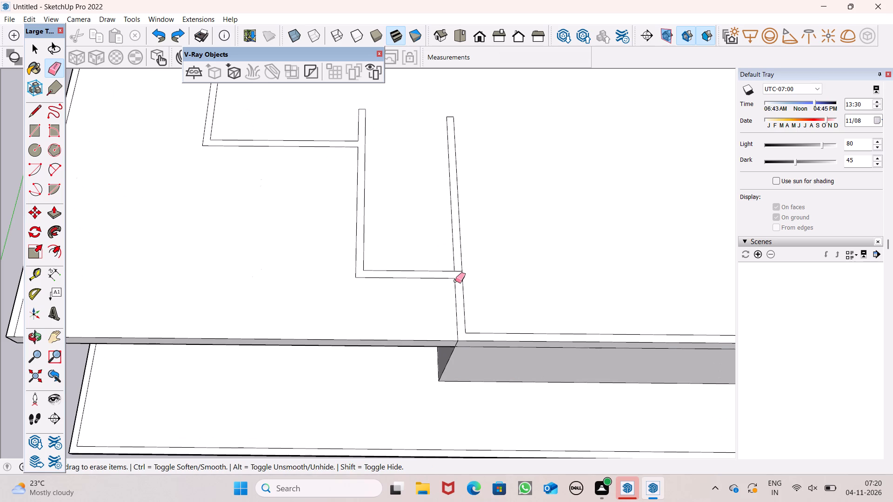
Push/Pull the connected outer and stepped wall outline of the upper floor up 15'.
key("space")
scroll(467, 358, "down", 7)
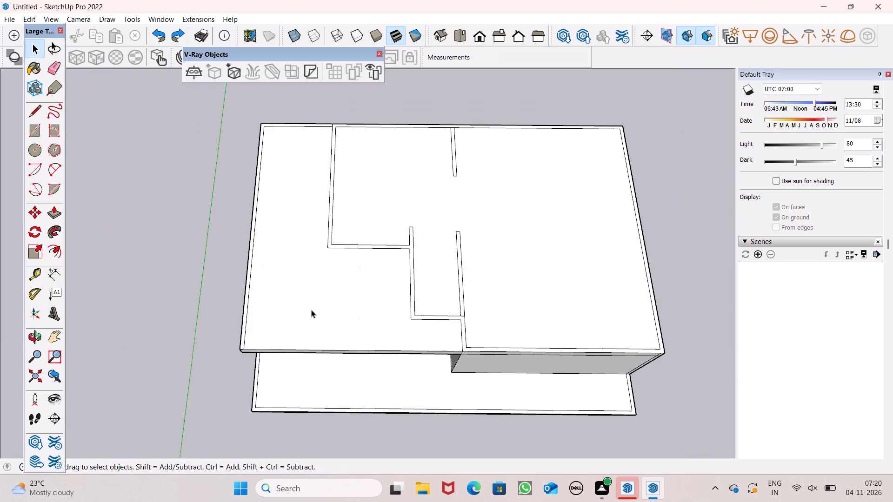
left_click(57, 209)
scroll(545, 292, "up", 2)
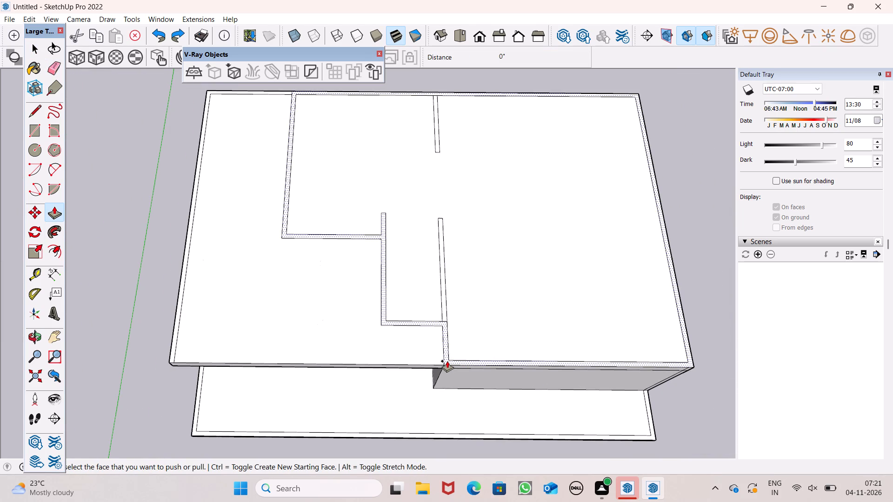
left_click_drag(447, 360, 436, 328)
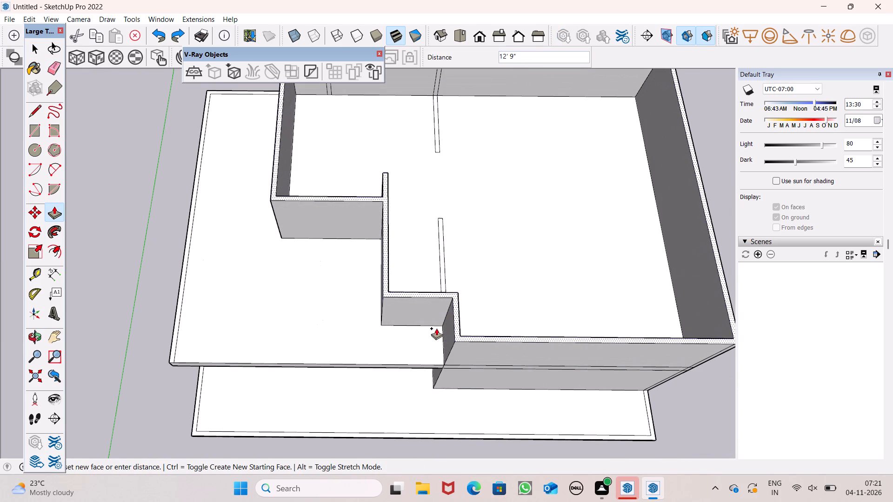
left_click_drag(436, 328, 436, 327)
key("1")
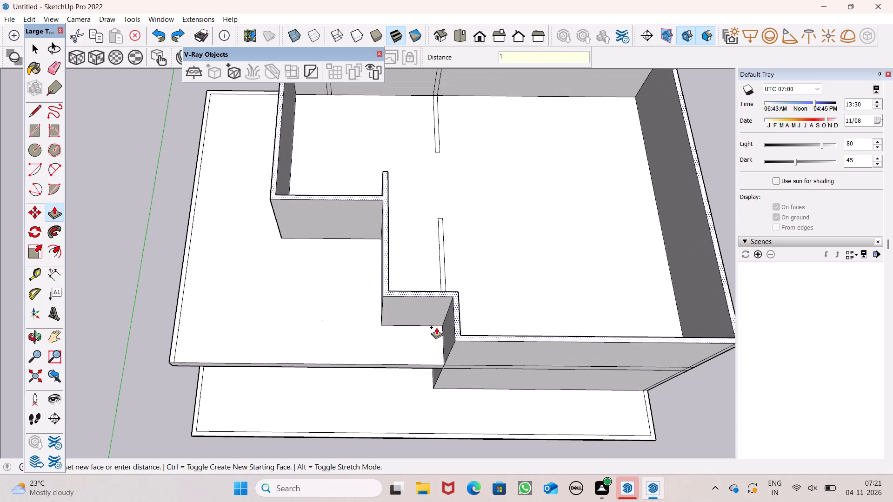
left_click_drag(436, 327, 435, 327)
type("5'")
key("Return")
scroll(434, 325, "down", 4)
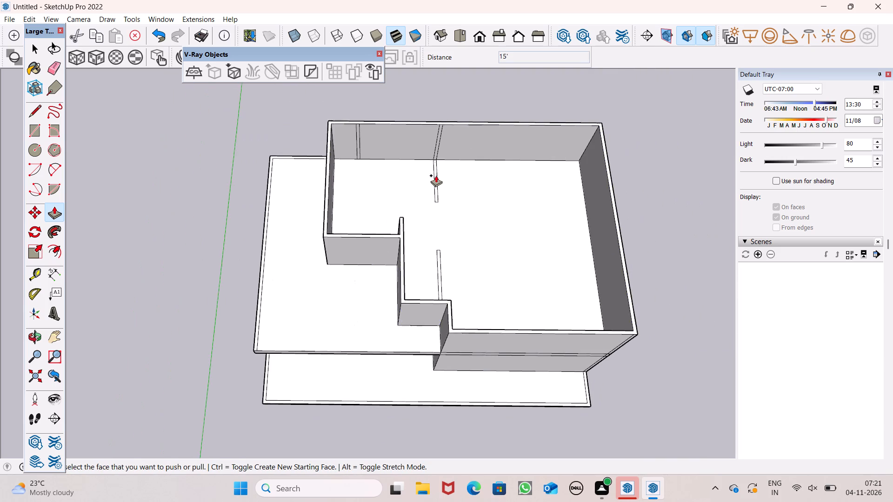
Push/Pull the short partition at the rear wall up 15', level with the top of the raised outer walls.
scroll(436, 175, "up", 6)
scroll(438, 172, "down", 7)
scroll(420, 84, "up", 8)
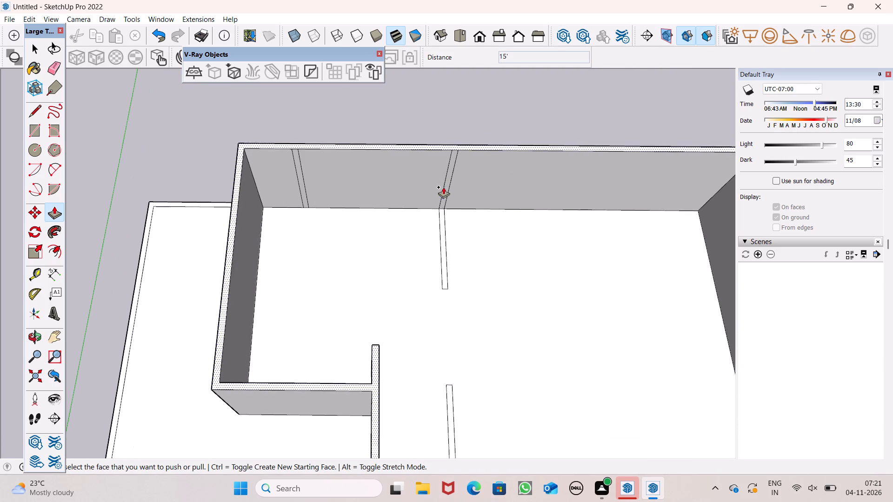
left_click_drag(442, 215, 464, 152)
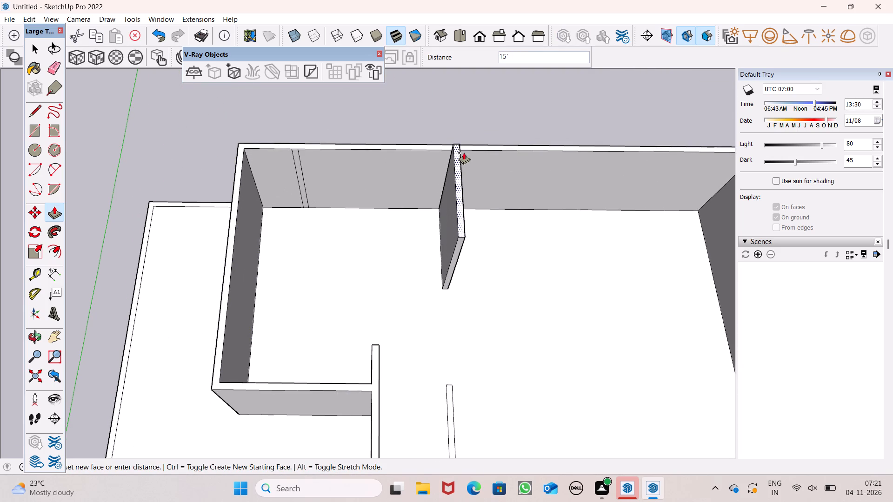
left_click_drag(464, 152, 471, 149)
scroll(450, 127, "down", 6)
scroll(373, 127, "down", 4)
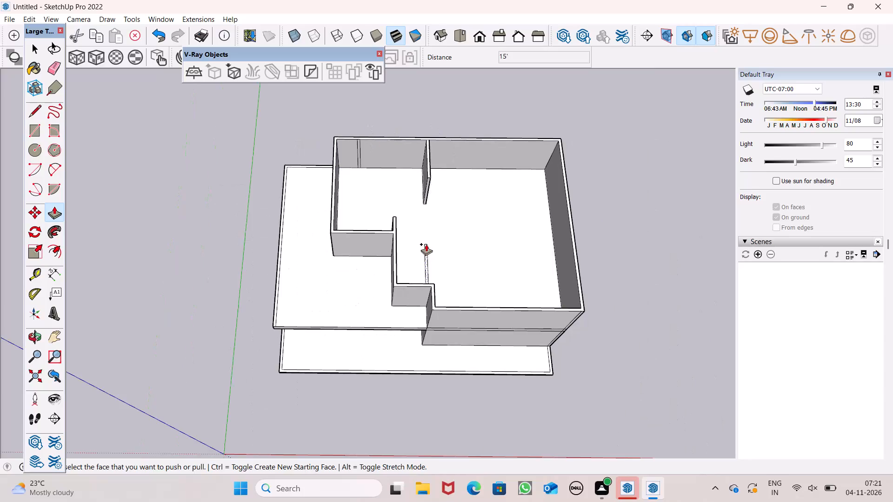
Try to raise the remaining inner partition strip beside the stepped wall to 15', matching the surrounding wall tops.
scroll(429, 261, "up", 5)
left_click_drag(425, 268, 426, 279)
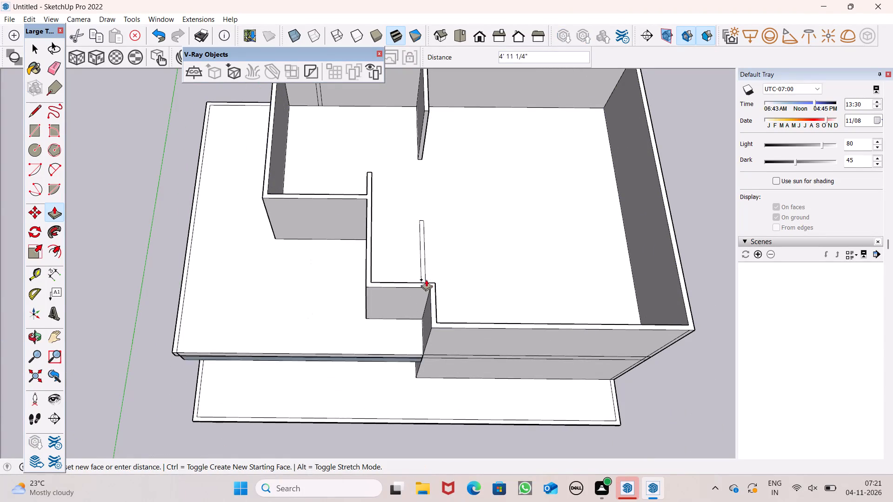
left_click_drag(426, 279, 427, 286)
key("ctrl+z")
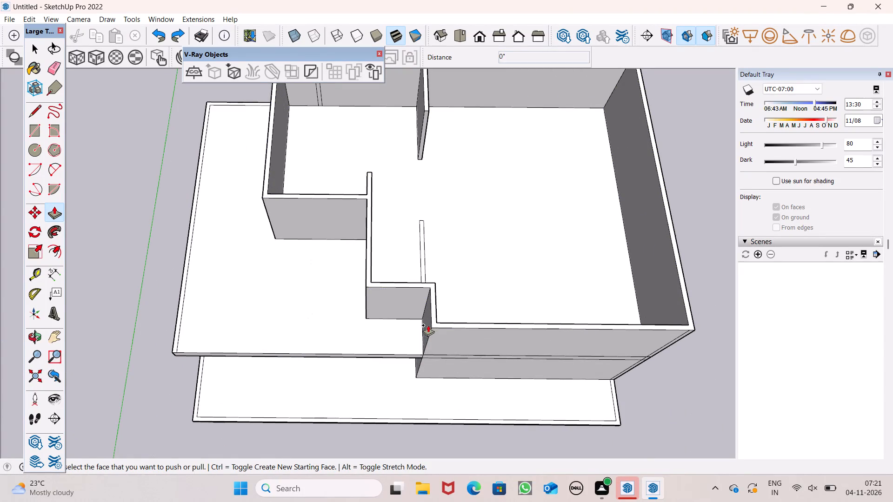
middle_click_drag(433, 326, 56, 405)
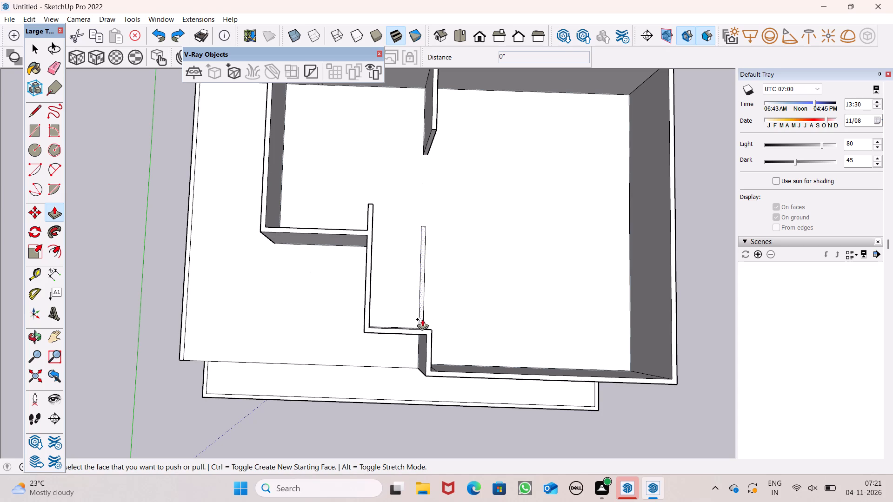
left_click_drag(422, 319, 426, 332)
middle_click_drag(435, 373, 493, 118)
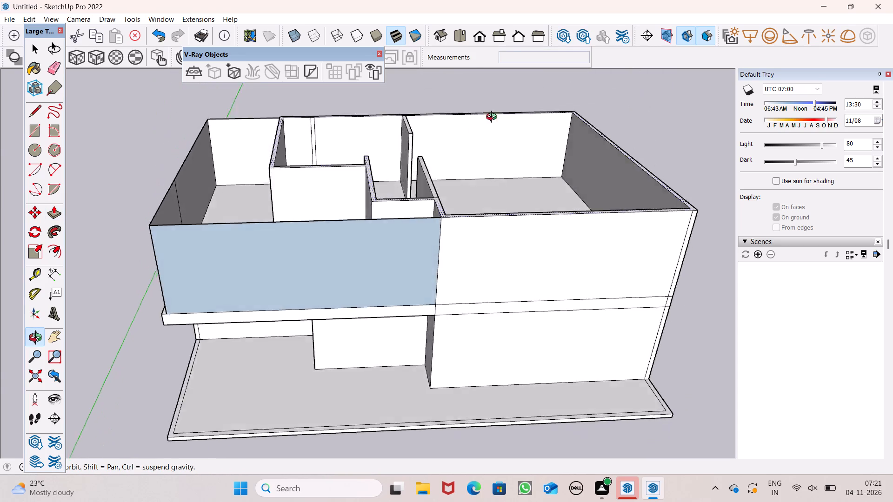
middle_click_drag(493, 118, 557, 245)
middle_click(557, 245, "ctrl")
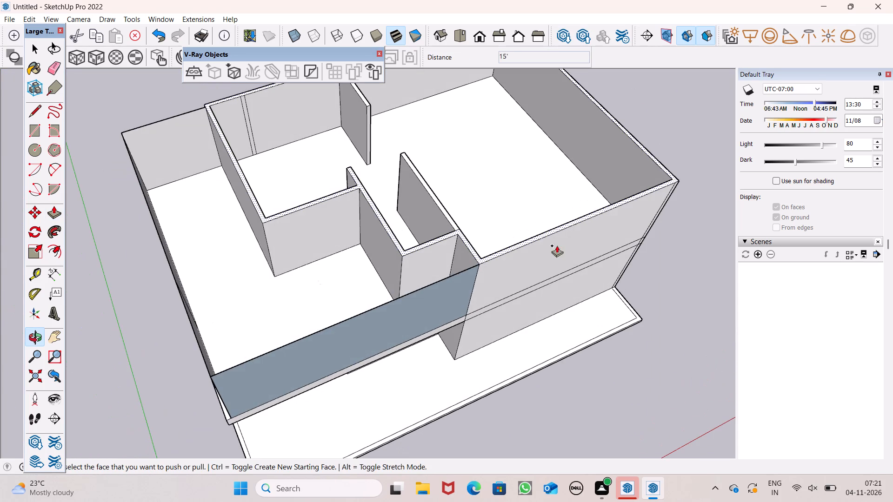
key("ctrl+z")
Push/Pull the remaining inner partition strip up 15', level with the top of the stepped wall.
middle_click_drag(515, 261, 765, 152)
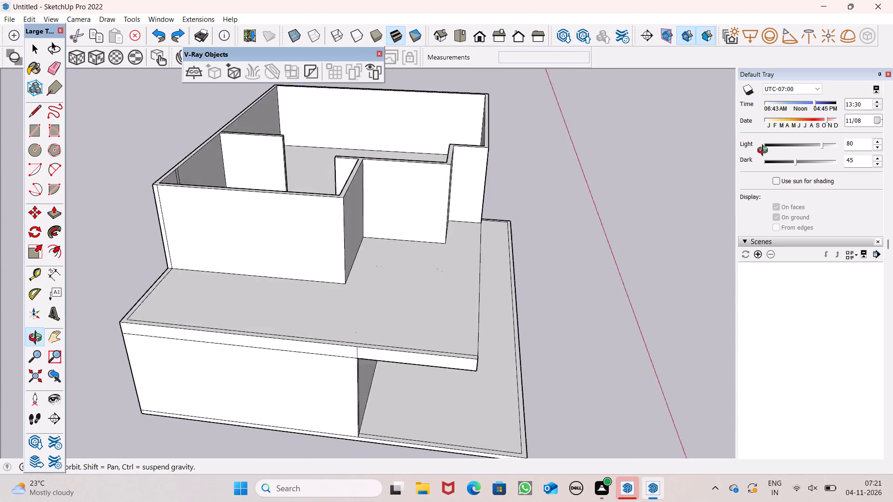
middle_click_drag(765, 152, 860, 169)
scroll(316, 377, "down", 2)
middle_click_drag(286, 372, 335, 327)
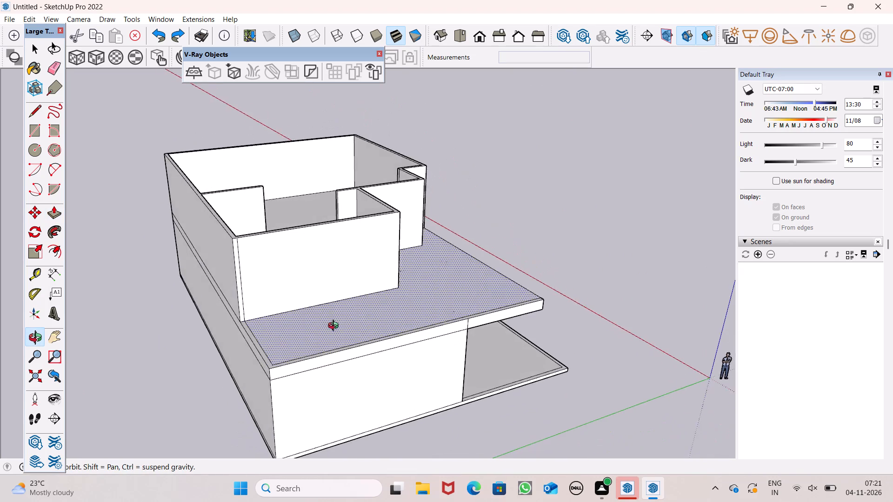
middle_click_drag(335, 327, 285, 415)
scroll(308, 312, "down", 4)
scroll(307, 316, "up", 1)
middle_click_drag(335, 290, 327, 416)
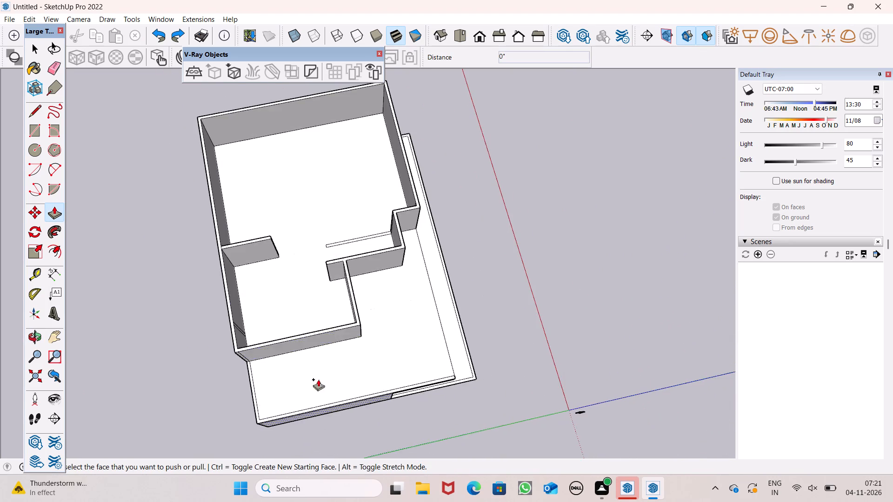
scroll(333, 266, "up", 7)
scroll(418, 252, "up", 7)
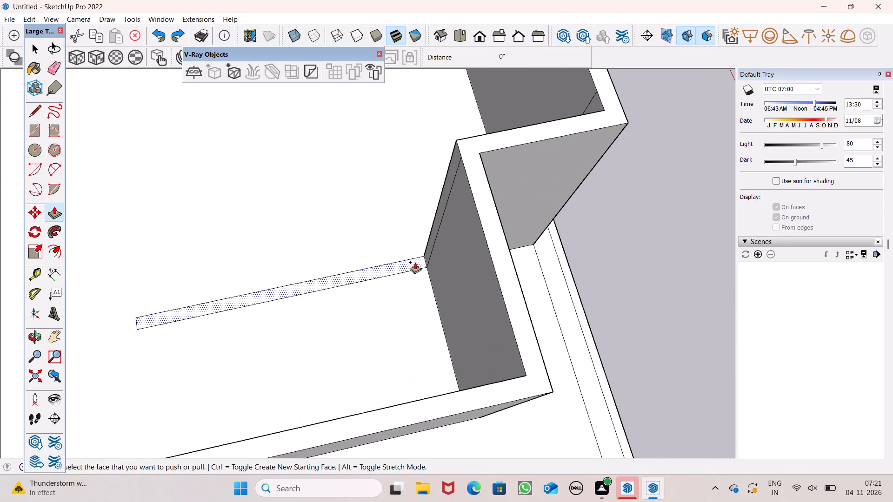
left_click_drag(414, 264, 483, 232)
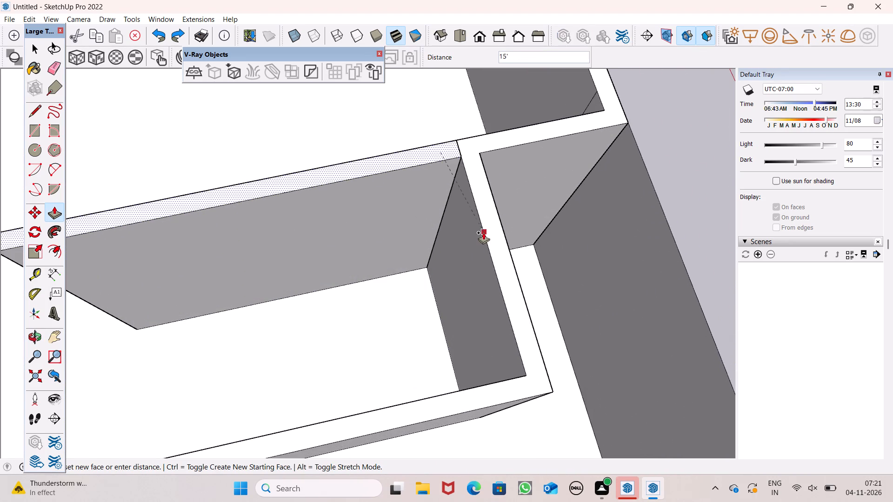
key("space")
Erase the top edge of the stray short vertical face extending the rear wall across the open terrace slab's end.
scroll(377, 165, "down", 12)
middle_click_drag(380, 242, 332, 124)
middle_click_drag(359, 146, 465, 86)
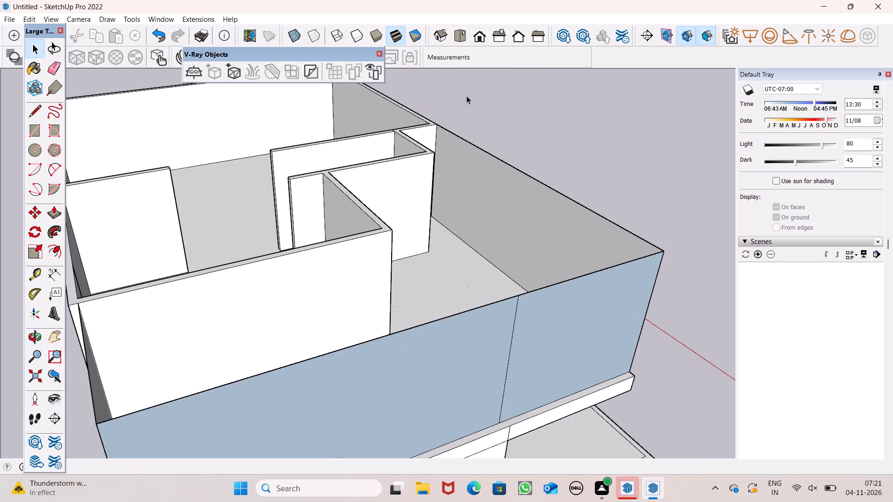
scroll(466, 108, "down", 5)
middle_click_drag(416, 197, 452, 193)
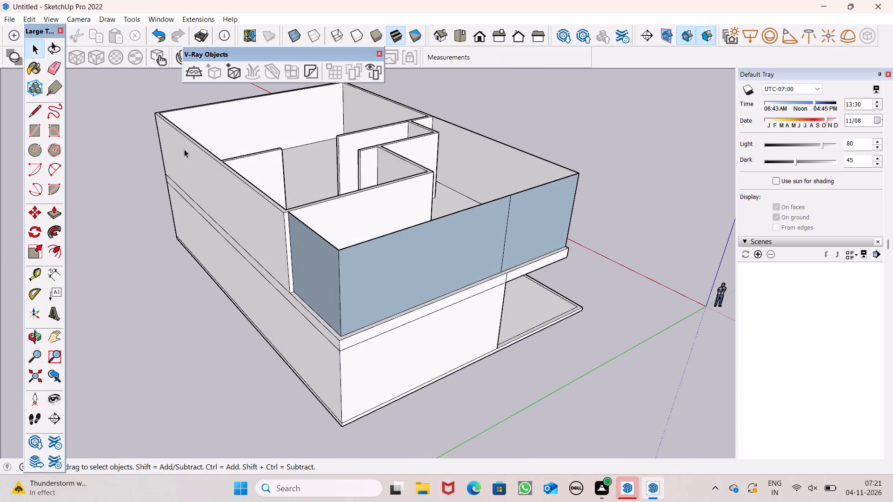
left_click(58, 70)
middle_click_drag(241, 238, 353, 262)
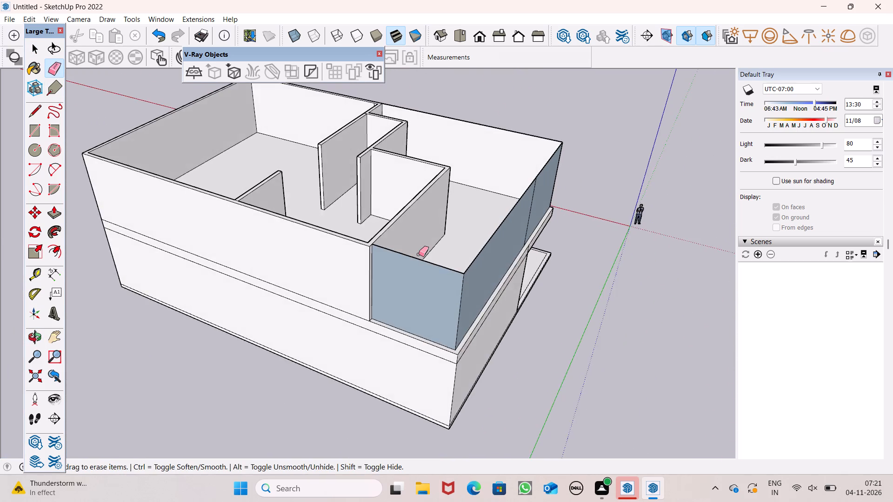
scroll(437, 264, "down", 1)
scroll(440, 267, "up", 5)
left_click(446, 268)
left_click(478, 282)
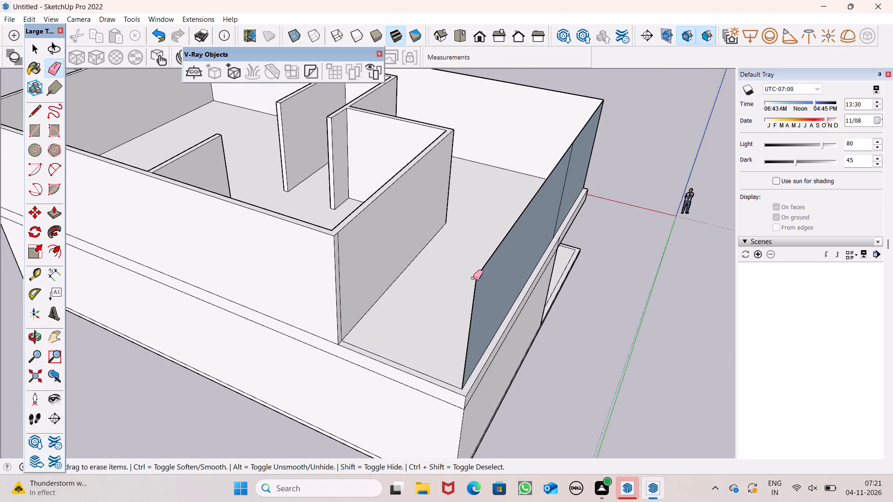
Erase the edges of the remaining stray vertical faces along the open terrace slab's side and front.
left_click(477, 270)
left_click_drag(487, 268, 477, 271)
scroll(416, 280, "down", 3)
scroll(510, 200, "up", 5)
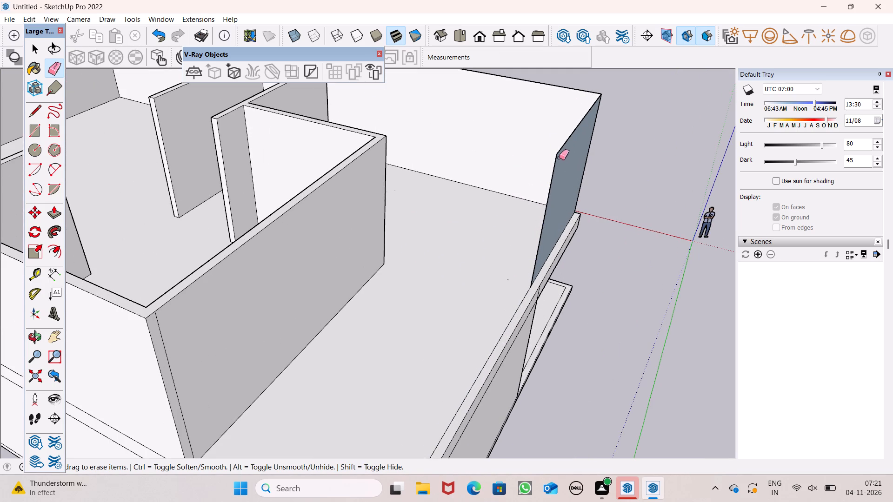
left_click_drag(559, 158, 604, 105)
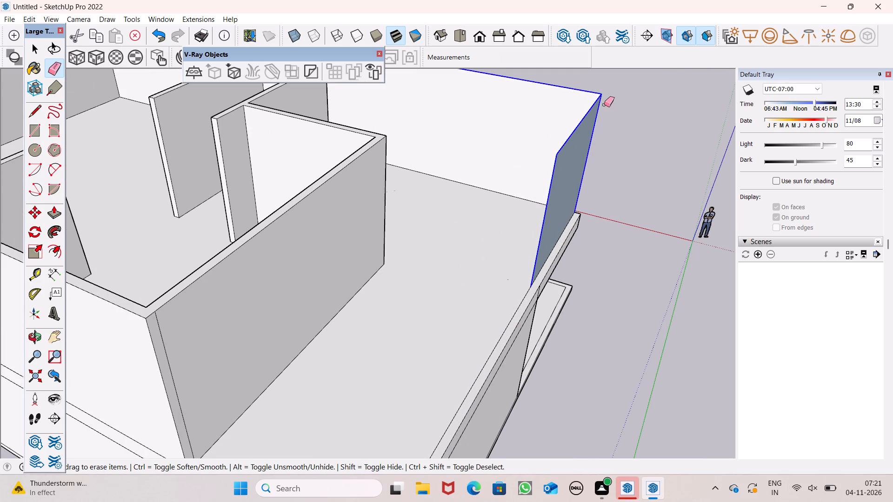
left_click_drag(604, 105, 605, 111)
Erase the leftover vertical lines on the rear wall's inner face in the room next to the terrace.
scroll(572, 130, "down", 4)
middle_click_drag(584, 186, 275, 254)
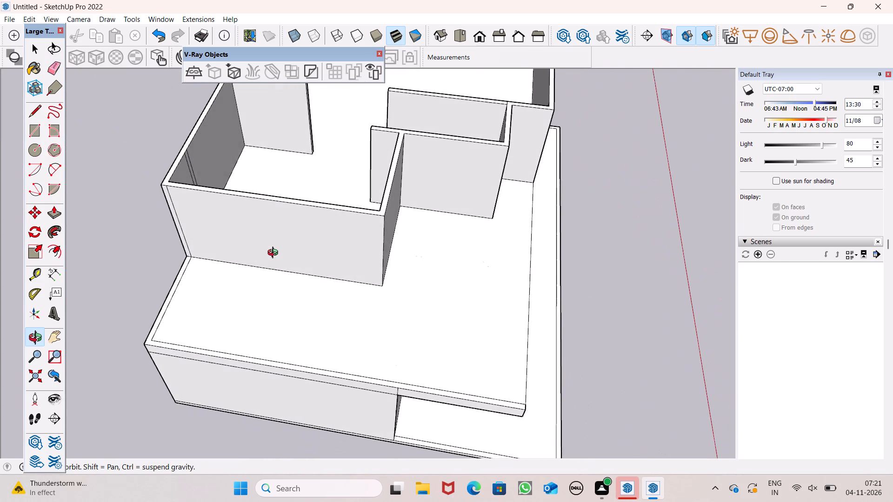
middle_click_drag(275, 254, 274, 254)
scroll(273, 254, "up", 1)
scroll(306, 251, "down", 1)
scroll(306, 251, "up", 1)
scroll(306, 251, "down", 3)
middle_click_drag(377, 263, 0, 291)
scroll(0, 291, "up", 1)
scroll(268, 178, "down", 3)
scroll(347, 128, "up", 4)
left_click_drag(384, 111, 380, 111)
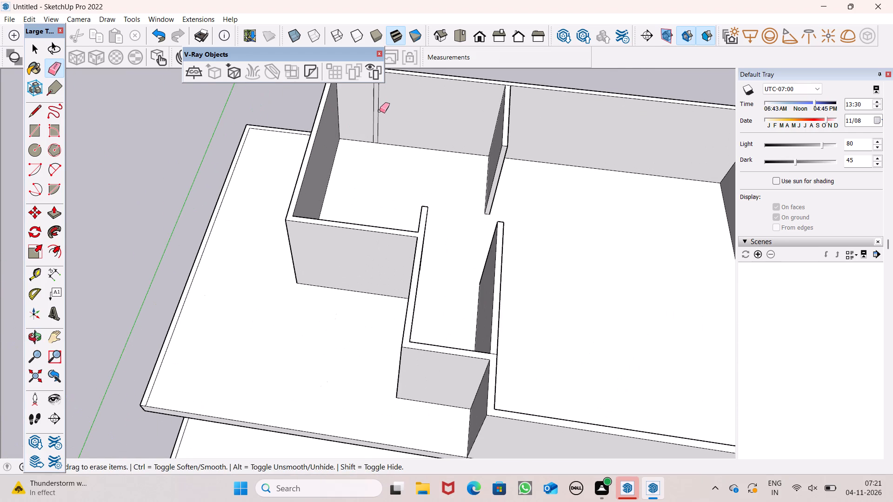
left_click_drag(380, 111, 372, 111)
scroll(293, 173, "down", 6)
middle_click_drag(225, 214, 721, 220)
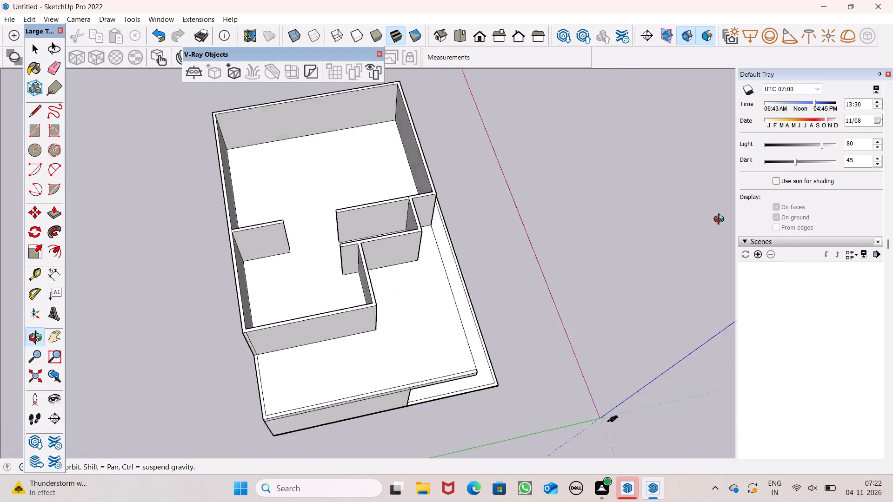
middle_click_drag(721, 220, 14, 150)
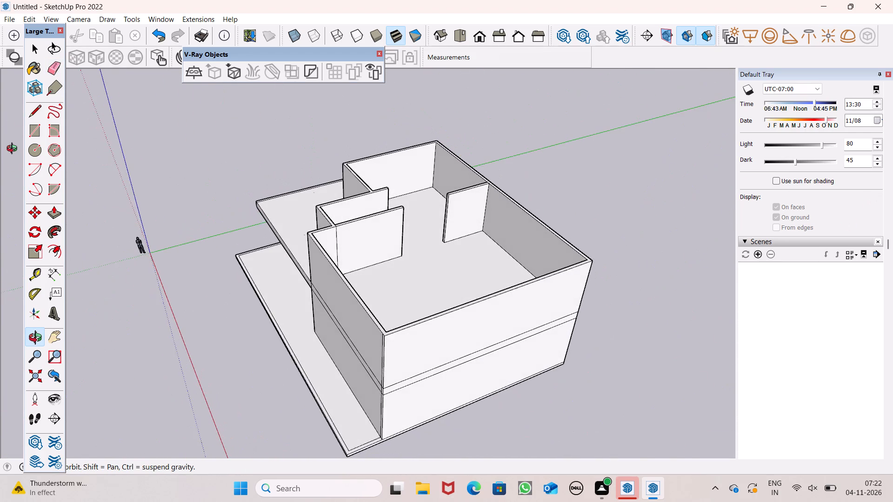
Examine the upper-floor stepped walls, partitions and open terrace slab from the front and from above.
middle_click_drag(14, 150, 299, 106)
scroll(299, 106, "up", 1)
middle_click_drag(389, 294, 393, 235)
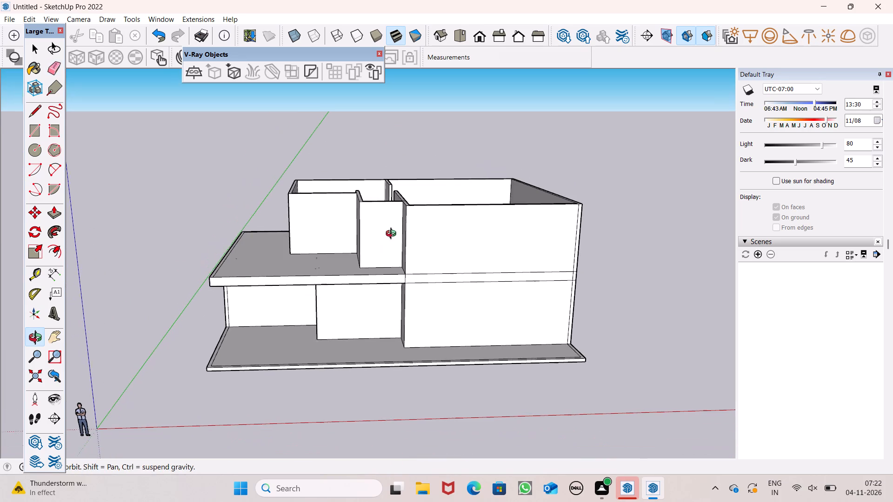
middle_click_drag(393, 235, 393, 234)
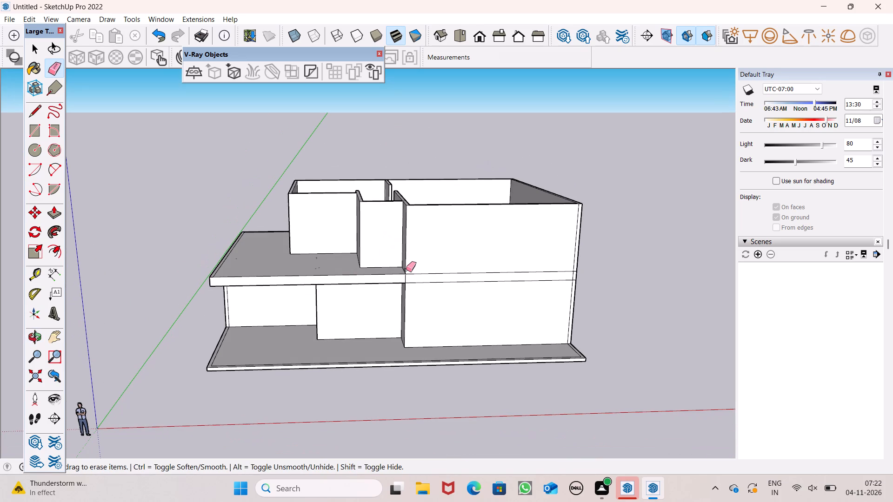
scroll(407, 269, "up", 1)
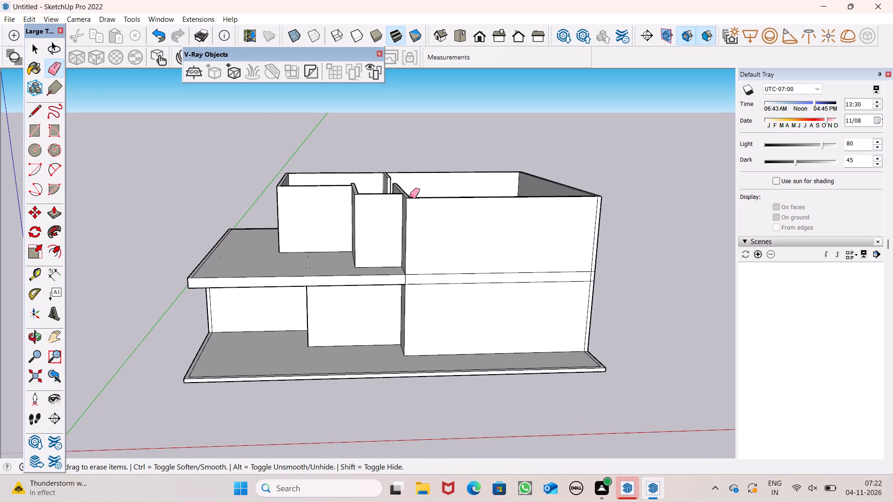
scroll(410, 196, "up", 4)
scroll(410, 196, "down", 1)
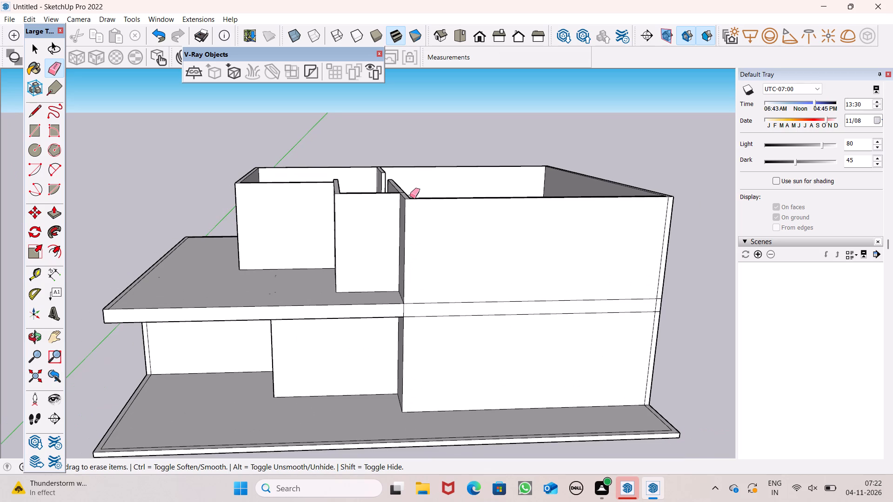
scroll(410, 196, "down", 2)
middle_click_drag(397, 204, 373, 172)
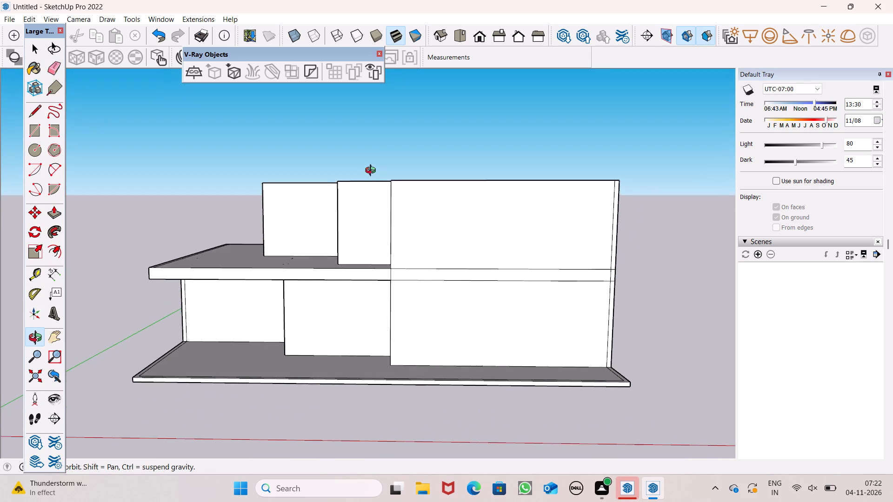
middle_click_drag(373, 172, 386, 178)
middle_click(392, 204)
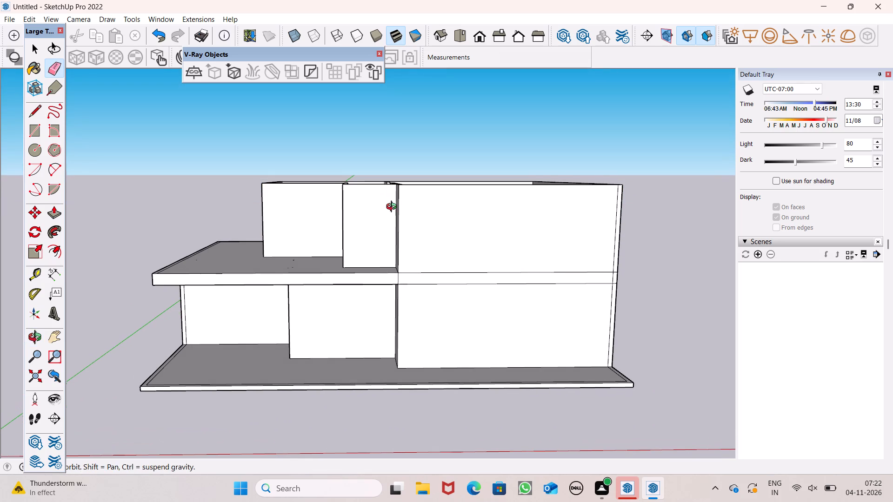
middle_click(393, 208)
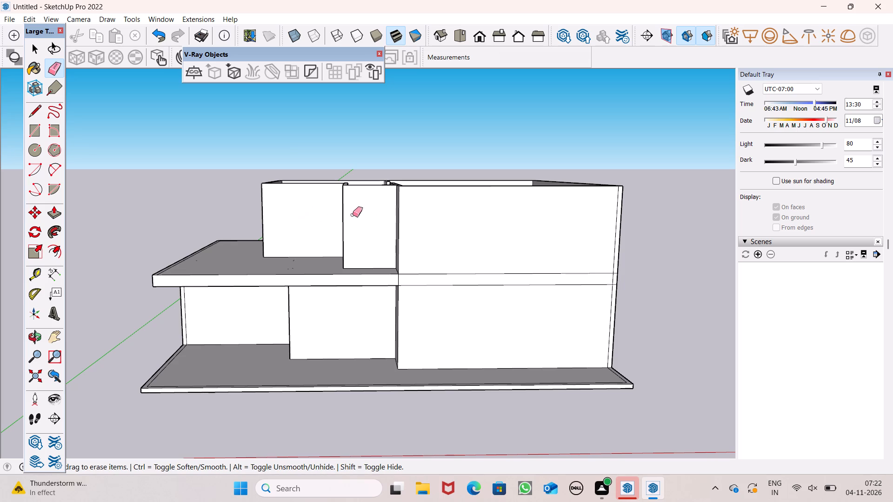
scroll(361, 214, "up", 7)
scroll(361, 213, "down", 7)
middle_click_drag(379, 216, 388, 214)
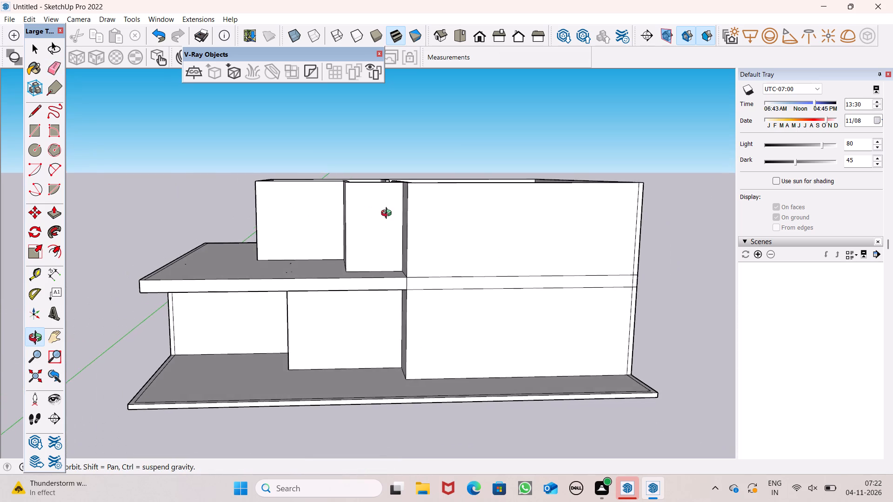
middle_click_drag(388, 214, 428, 332)
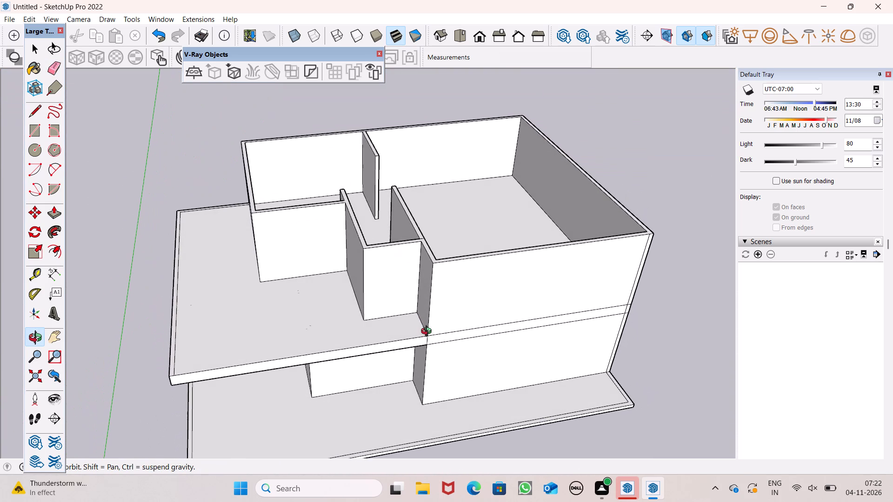
middle_click_drag(428, 332, 379, 245)
scroll(381, 237, "up", 5)
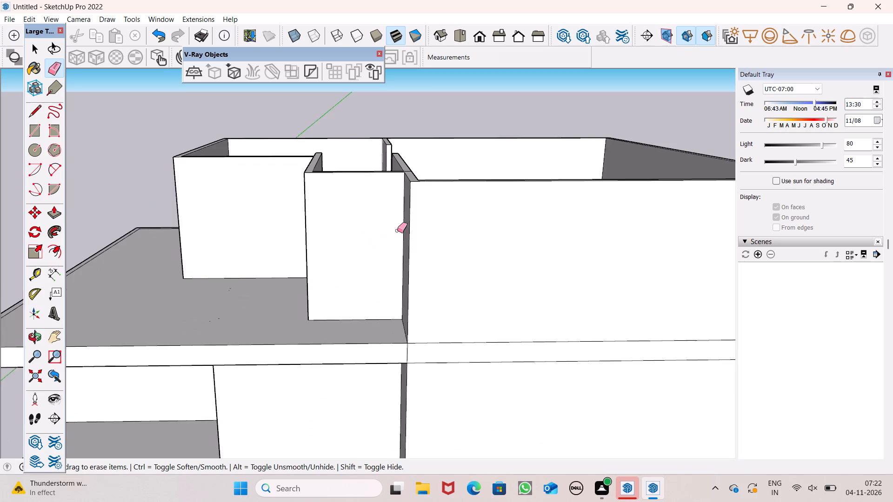
scroll(397, 231, "up", 2)
scroll(382, 231, "down", 3)
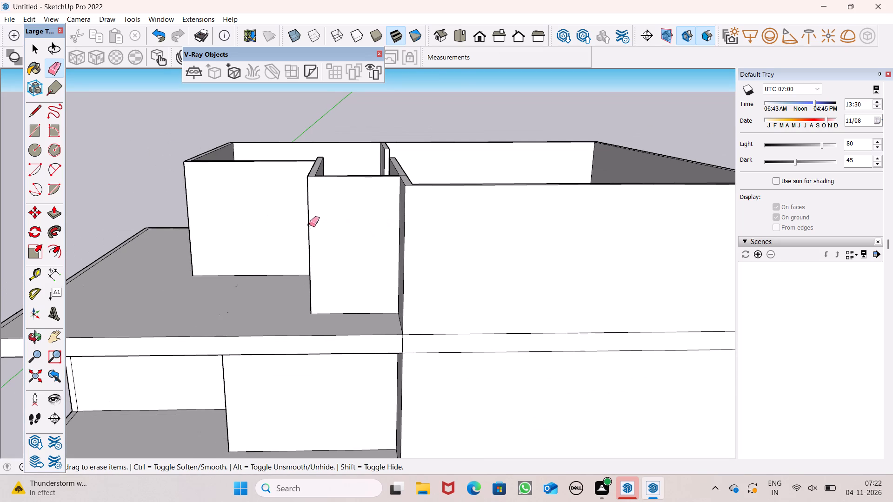
middle_click_drag(313, 232, 427, 335)
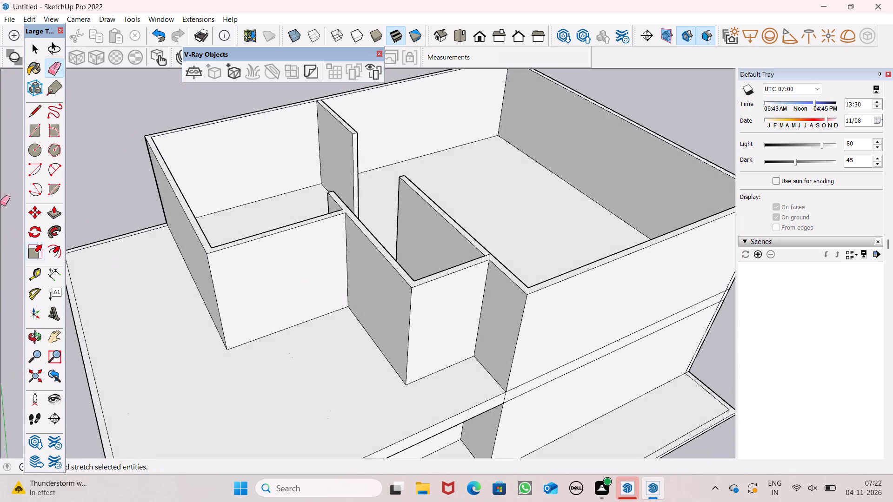
Push/Pull the terrace-side face of the side wall joining the two stepped front walls outward, thickening it toward the terrace.
left_click(57, 216)
scroll(436, 270, "up", 5)
left_click_drag(365, 299, 359, 309)
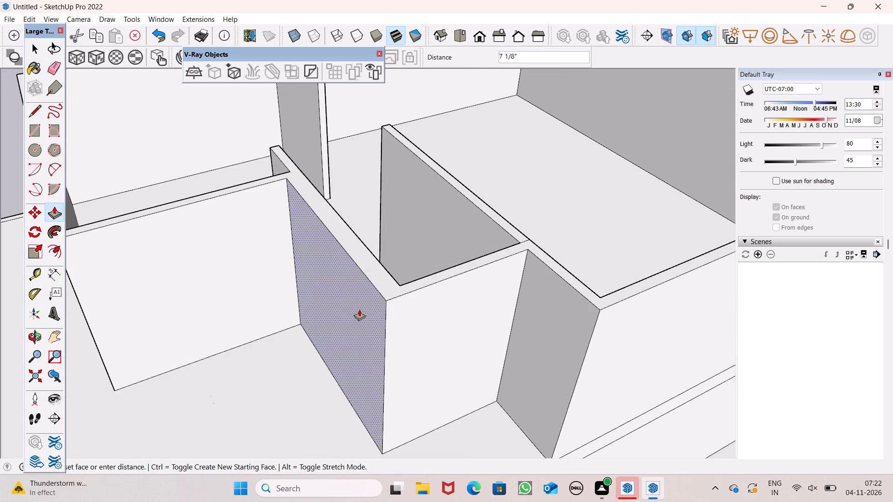
left_click_drag(359, 309, 355, 313)
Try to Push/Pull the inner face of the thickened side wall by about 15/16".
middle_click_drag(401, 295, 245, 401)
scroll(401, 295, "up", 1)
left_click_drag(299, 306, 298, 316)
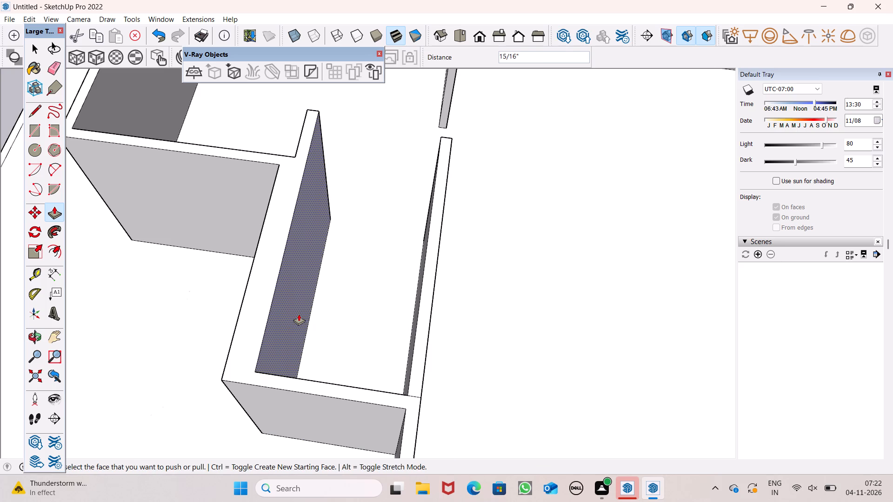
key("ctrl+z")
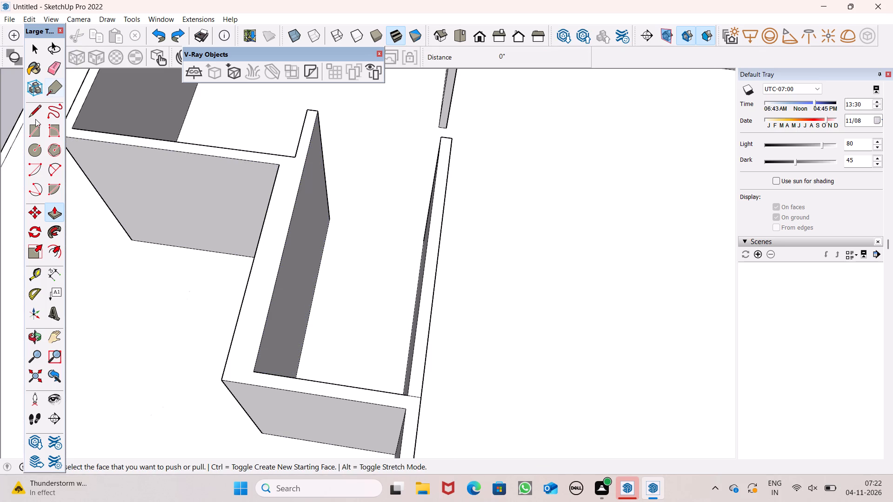
Split the thickened side wall at its inner corner with a 9" line across the top and a 15' line down the inner face.
left_click(34, 117)
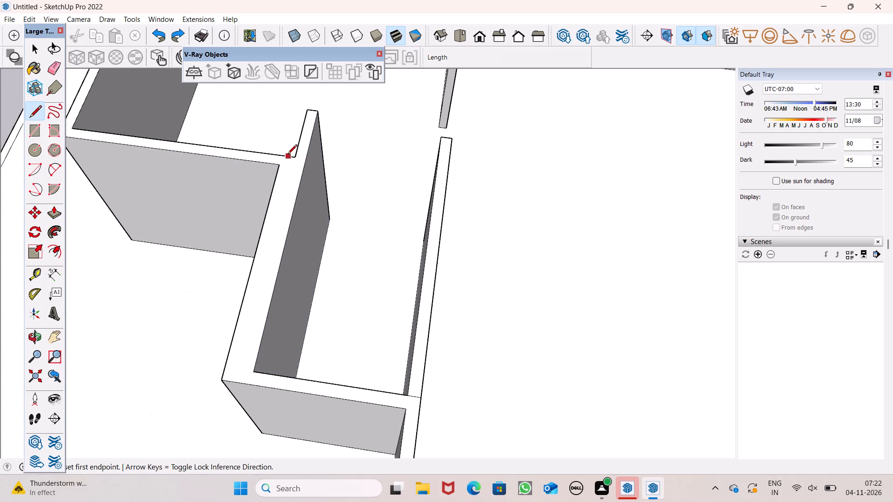
left_click(293, 158)
left_click(310, 160)
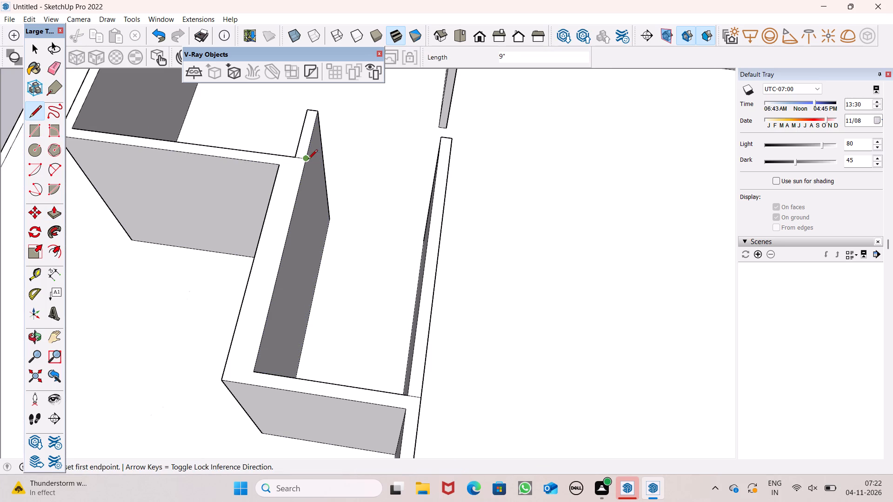
left_click(308, 159)
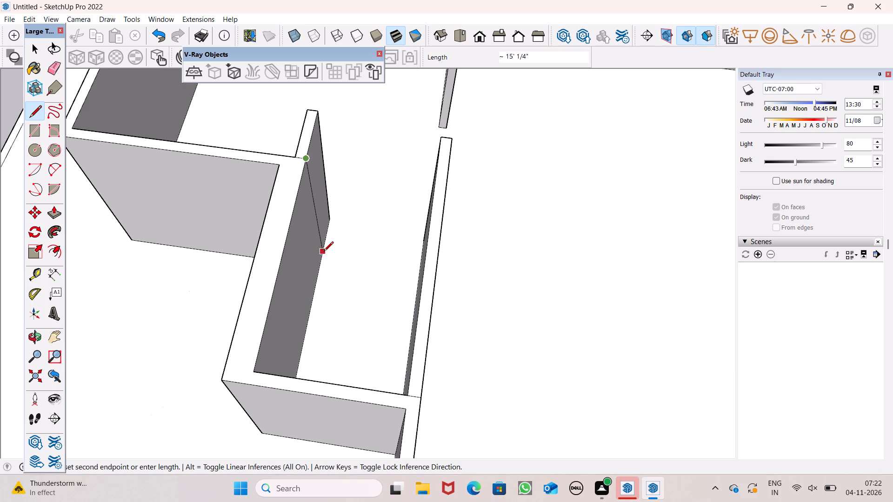
left_click(324, 255)
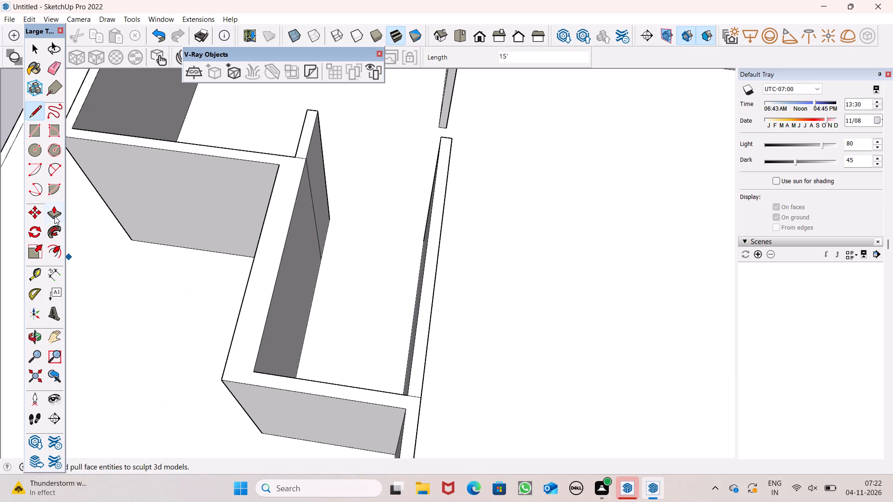
Push the inner face of the thickened side wall, up to the split line, back by 1' 5/8" toward the terrace.
left_click(55, 216)
left_click_drag(272, 317, 267, 318)
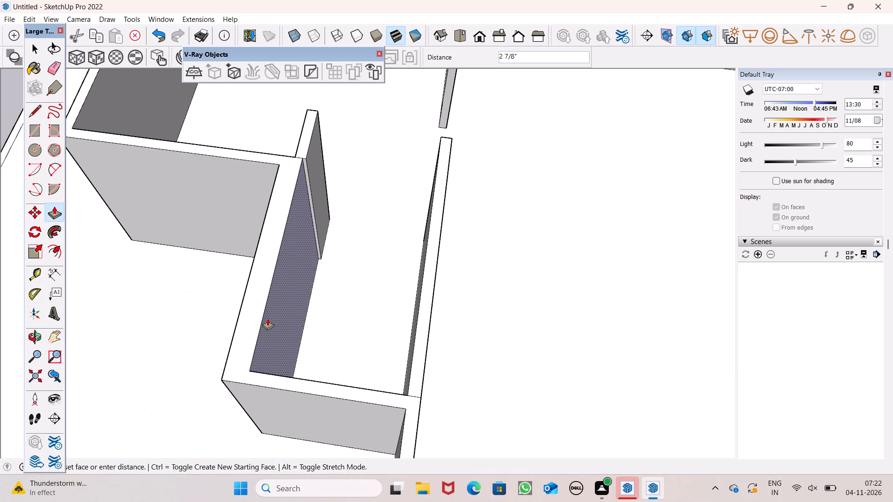
left_click_drag(267, 318, 259, 320)
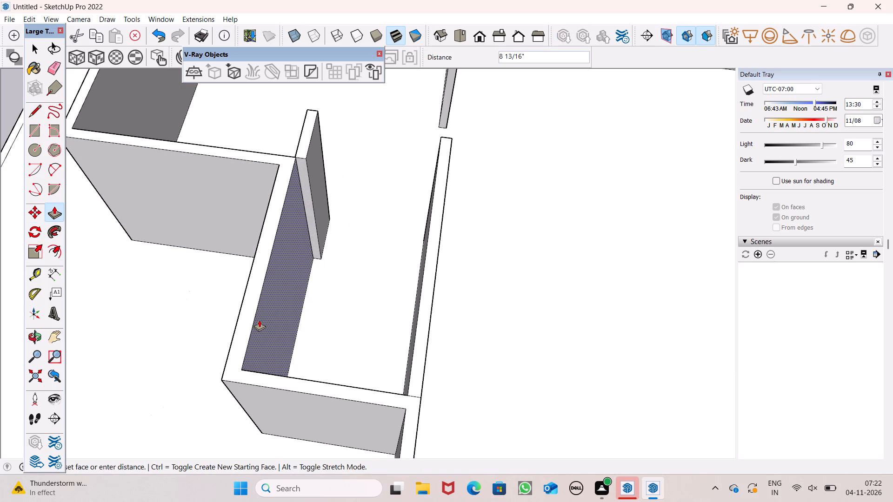
left_click_drag(259, 320, 253, 322)
Pull the adjacent face of the wall stub beyond the corner out 11 1/8", in line with the side wall's terrace-side face.
middle_click_drag(281, 280, 286, 292)
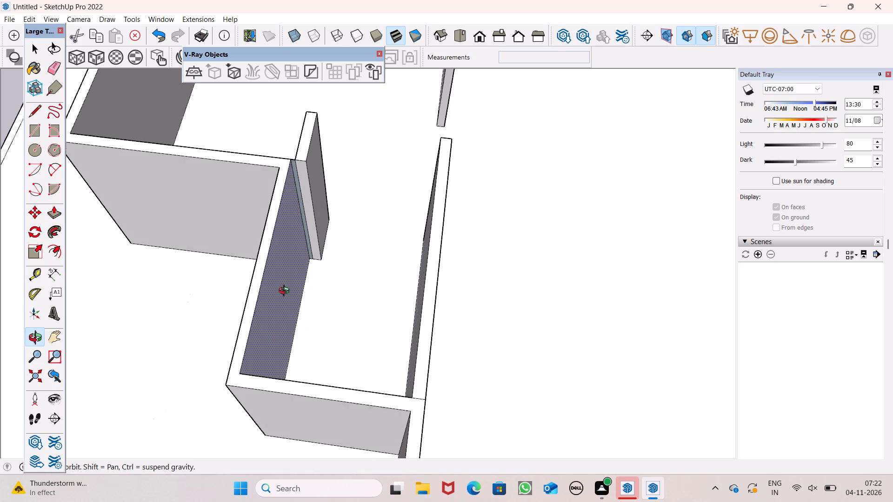
middle_click_drag(286, 292, 705, 266)
scroll(703, 265, "up", 2)
scroll(436, 202, "up", 5)
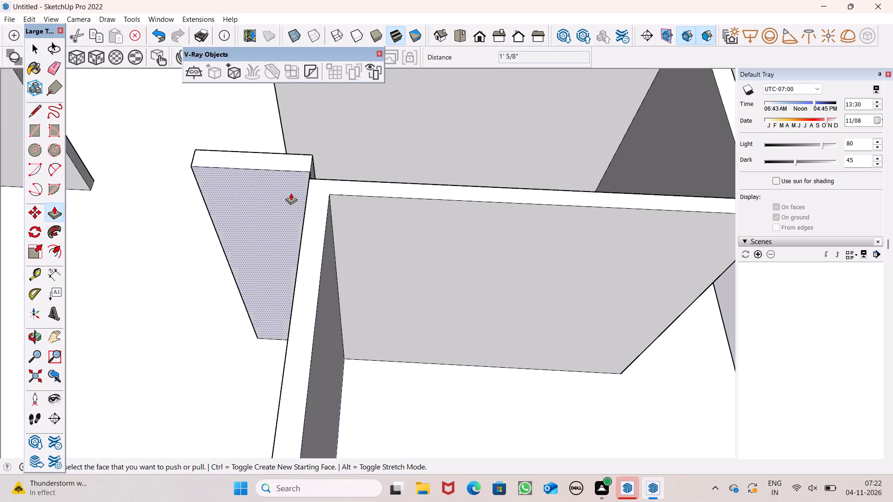
left_click_drag(289, 185, 330, 196)
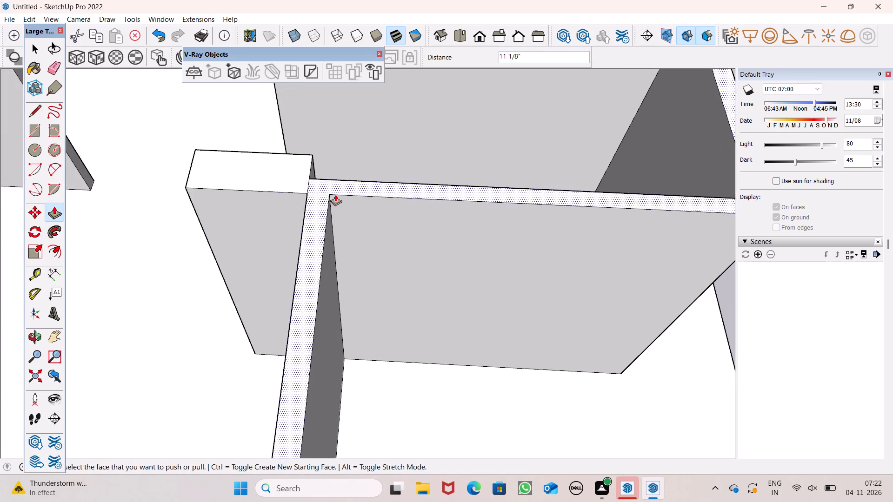
Push the opposite face of the wall stub back 1' 5/8", flush with the side wall's inner face.
middle_click_drag(360, 195, 262, 300)
scroll(330, 304, "down", 3)
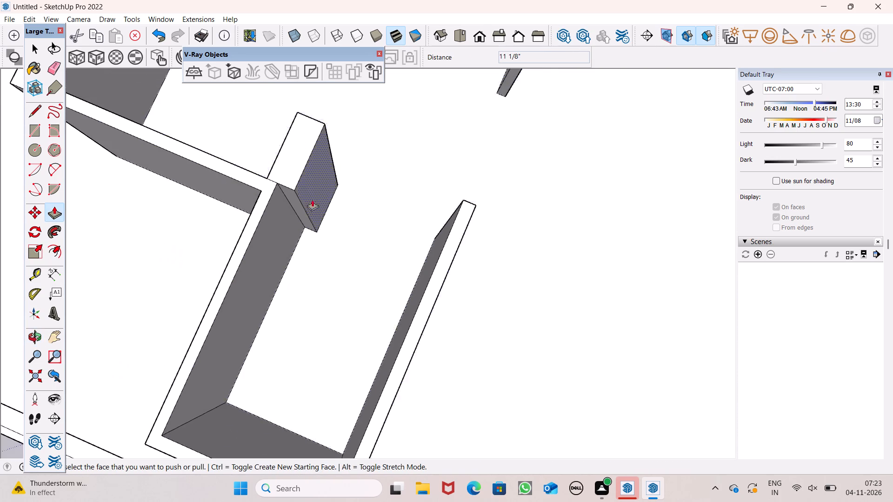
scroll(312, 199, "up", 7)
left_click_drag(295, 177, 235, 212)
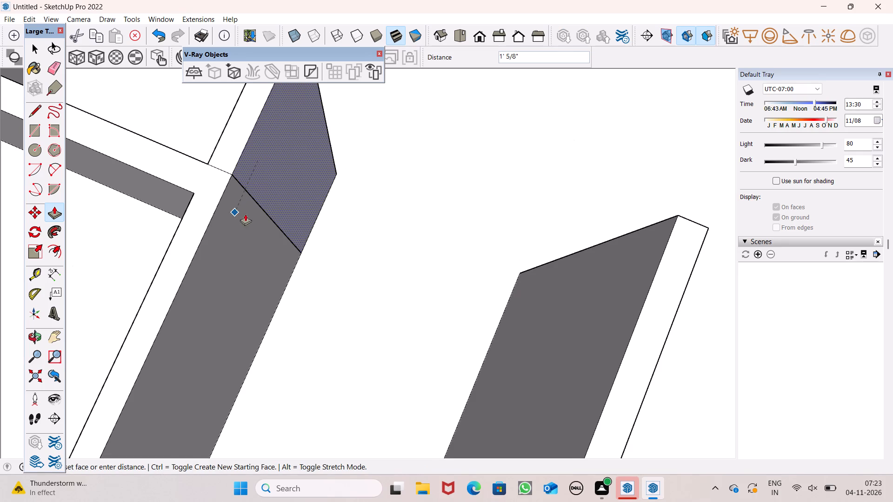
Erase the leftover split lines across the wall top and down the inner face where the stub meets the side wall.
scroll(257, 221, "down", 4)
scroll(367, 194, "down", 4)
middle_click_drag(247, 261, 298, 245)
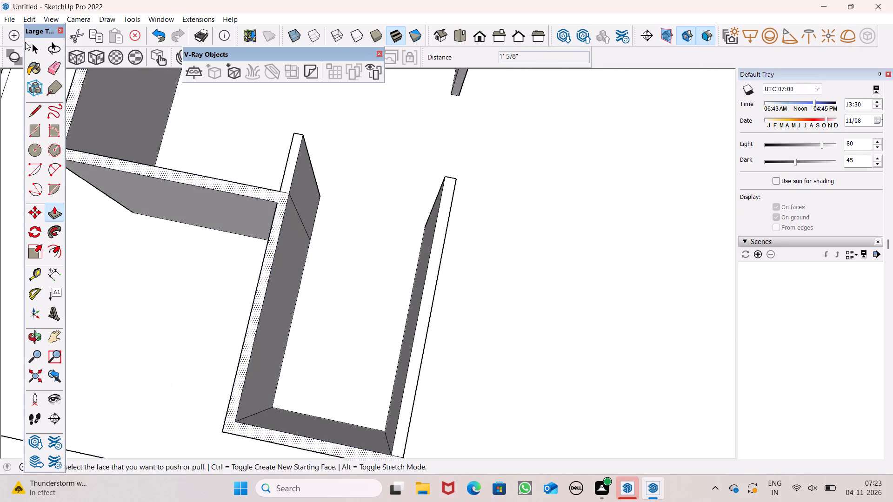
left_click(59, 65)
scroll(203, 203, "up", 2)
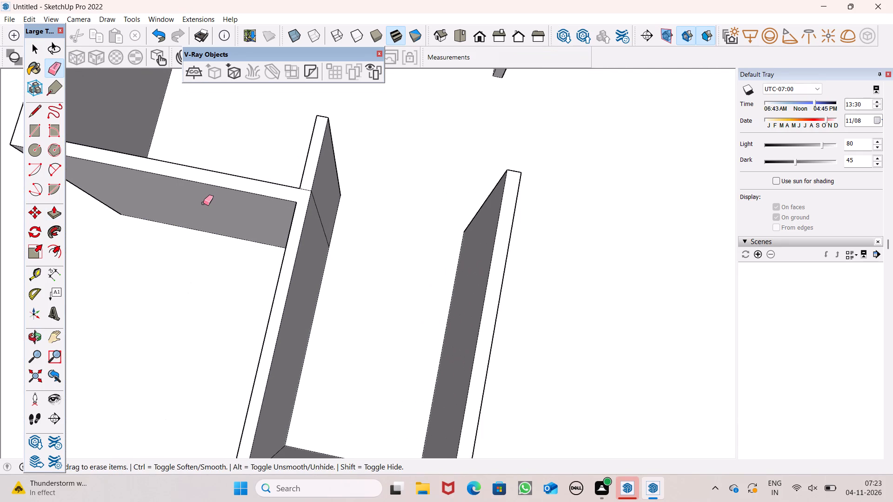
scroll(203, 203, "up", 1)
left_click_drag(322, 183, 321, 193)
left_click_drag(329, 197, 328, 204)
Examine the realigned upper-floor wall against the ground-floor walls from the front, above and below slab level.
scroll(331, 186, "down", 6)
middle_click_drag(309, 278, 306, 271)
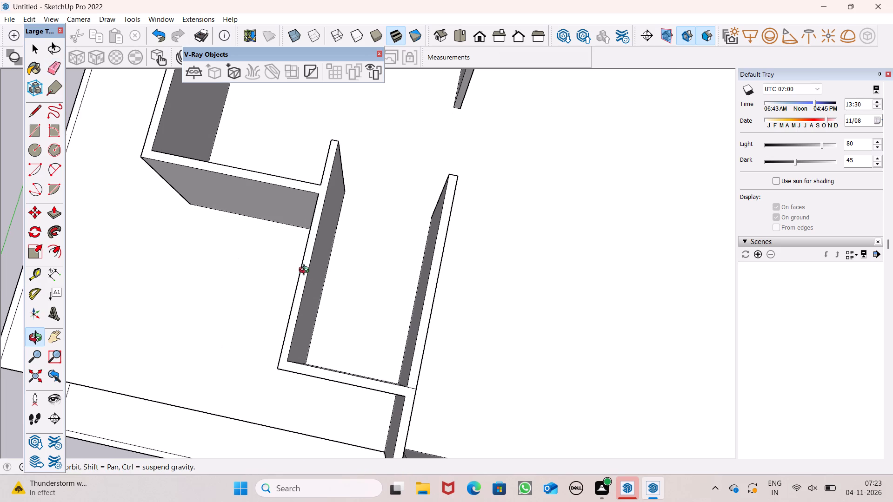
middle_click_drag(306, 271, 359, 90)
scroll(360, 89, "up", 1)
scroll(408, 191, "down", 2)
middle_click_drag(283, 323, 324, 230)
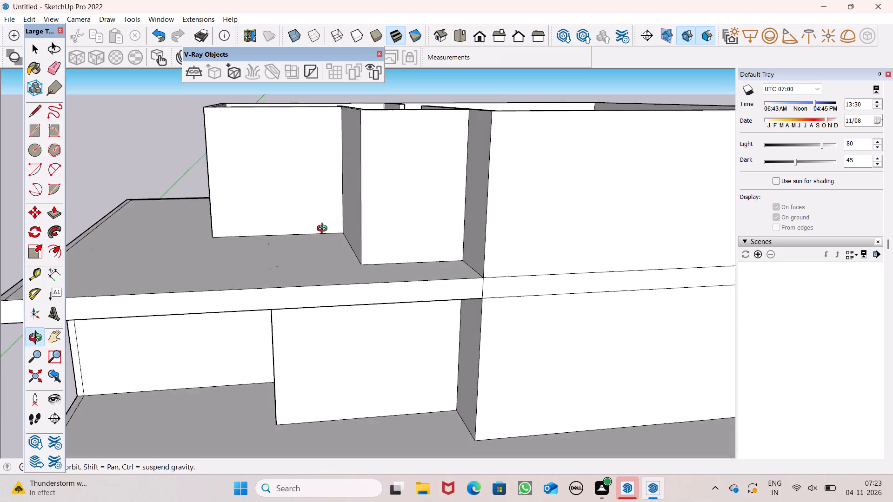
middle_click_drag(324, 230, 241, 249)
scroll(281, 251, "down", 2)
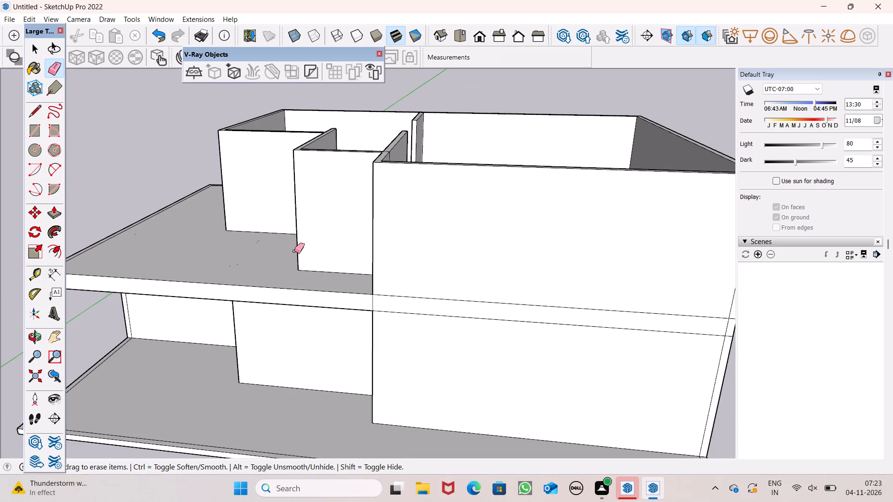
middle_click_drag(297, 238, 234, 337)
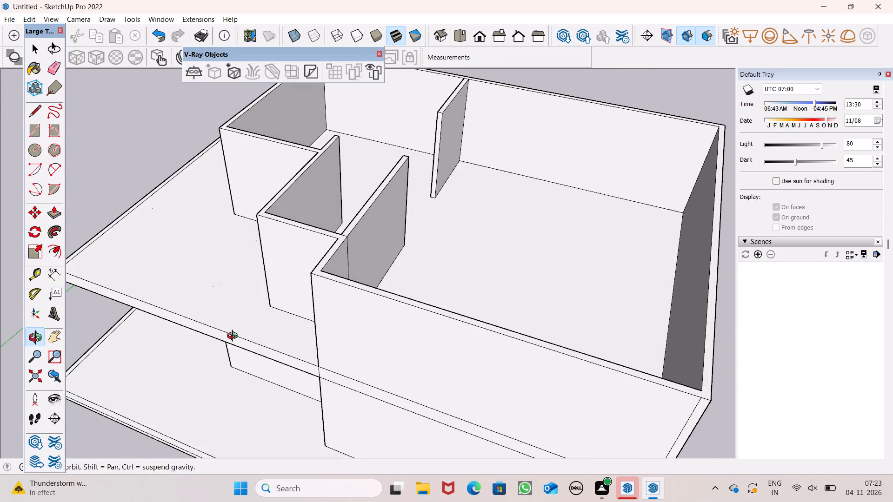
middle_click_drag(234, 337, 371, 157)
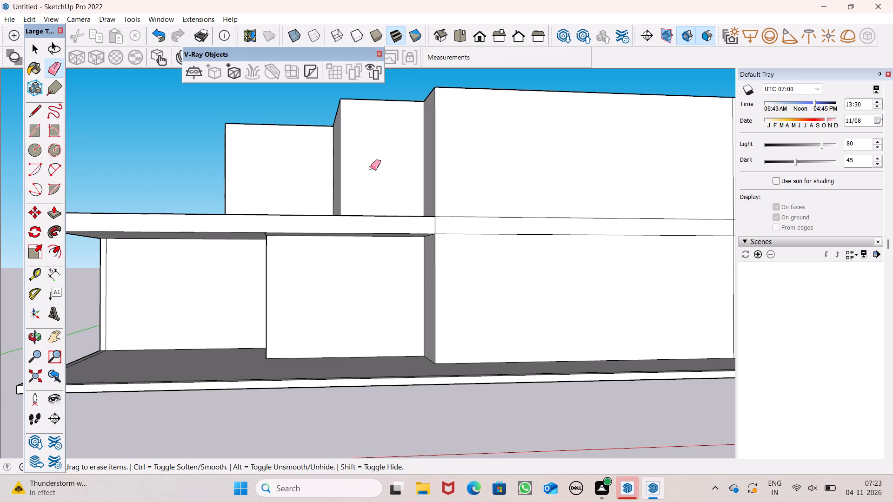
Draw a window rectangle about 6' 8" wide by 7' 2" tall on the upper-floor wall between the two corner returns facing the terrace.
left_click(31, 131)
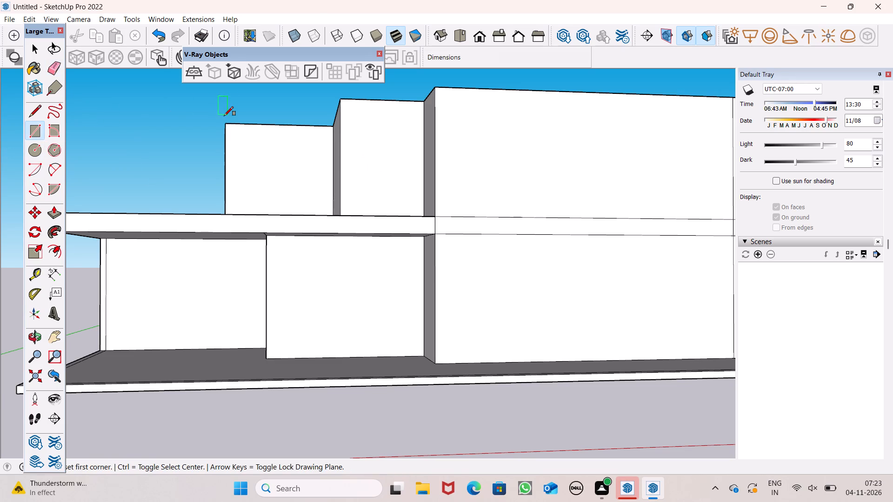
middle_click_drag(364, 43, 318, 76)
middle_click_drag(378, 165, 356, 185)
scroll(365, 165, "up", 7)
scroll(366, 180, "down", 2)
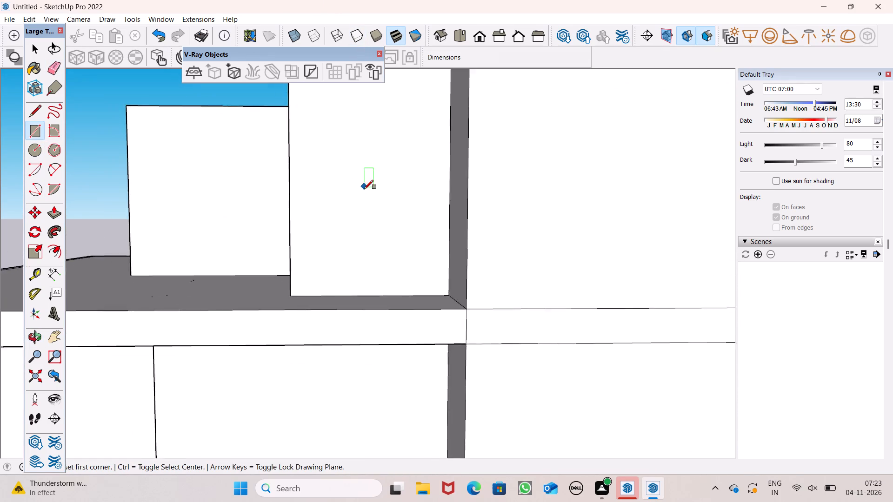
scroll(364, 189, "down", 2)
scroll(393, 97, "up", 4)
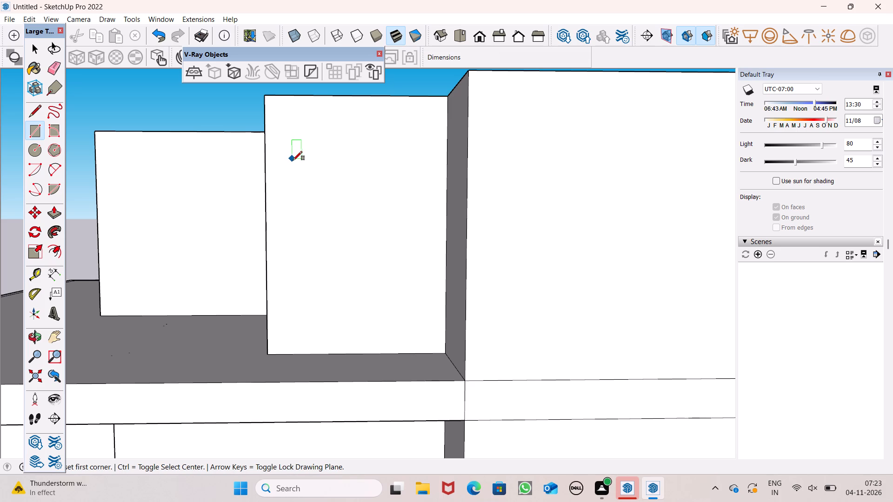
left_click(291, 154)
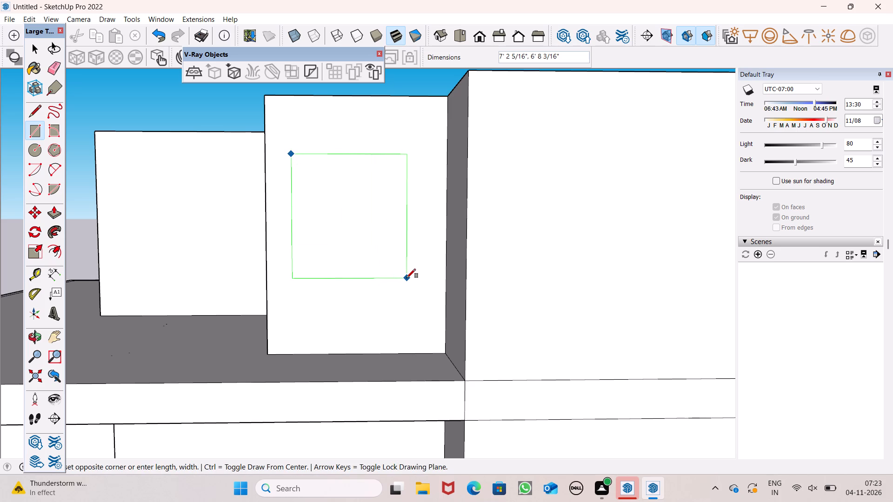
left_click(407, 278)
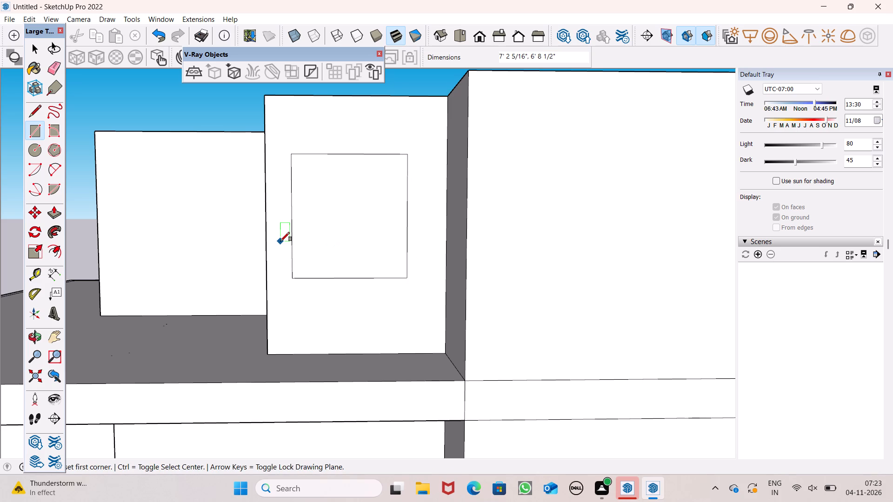
key("space")
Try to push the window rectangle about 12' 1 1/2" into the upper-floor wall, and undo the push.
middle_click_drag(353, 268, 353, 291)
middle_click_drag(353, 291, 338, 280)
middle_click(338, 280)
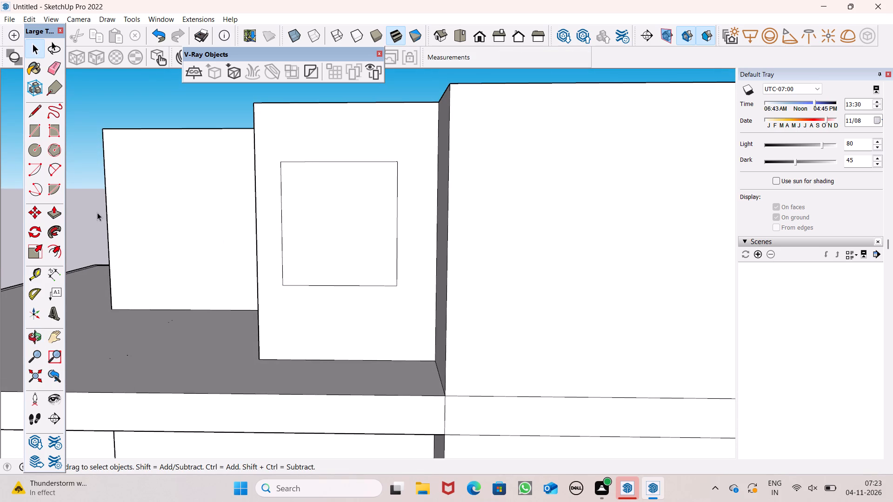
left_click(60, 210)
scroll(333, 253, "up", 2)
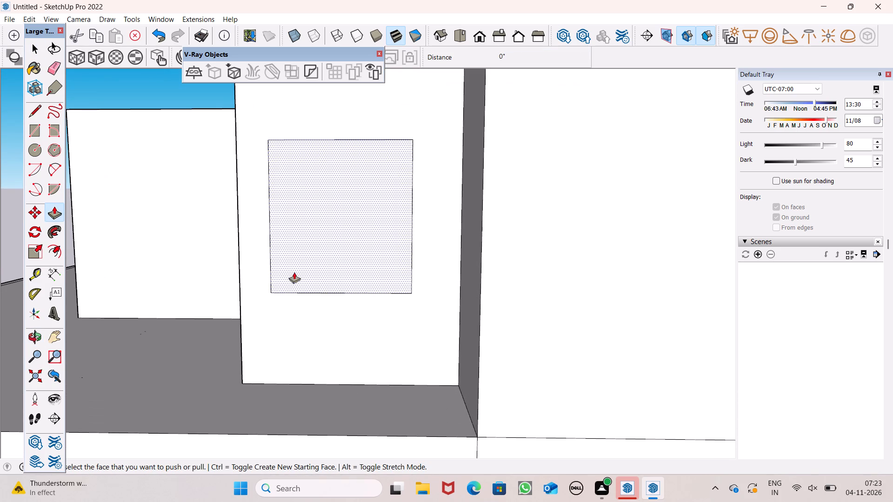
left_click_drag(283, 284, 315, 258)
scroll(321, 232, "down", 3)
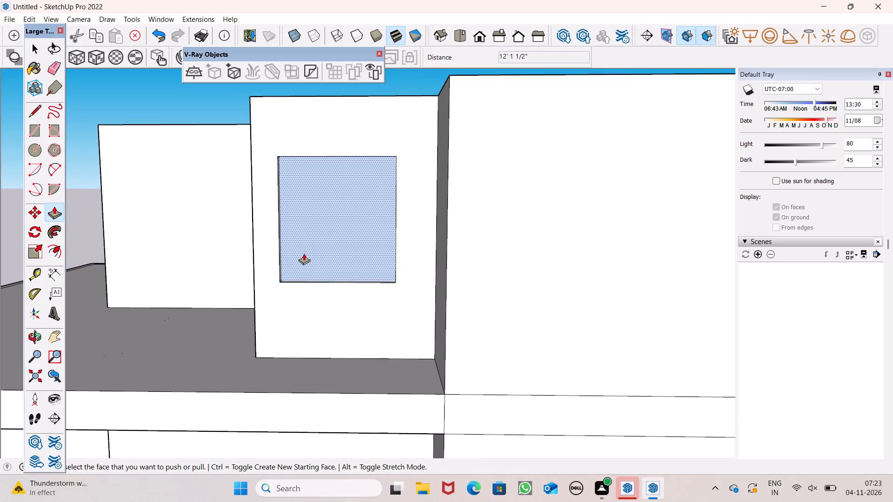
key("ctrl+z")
Push the window rectangle through the full thickness of the upper-floor wall to cut an opening.
middle_click_drag(309, 270, 316, 310, "ctrl")
left_click_drag(297, 299, 297, 293)
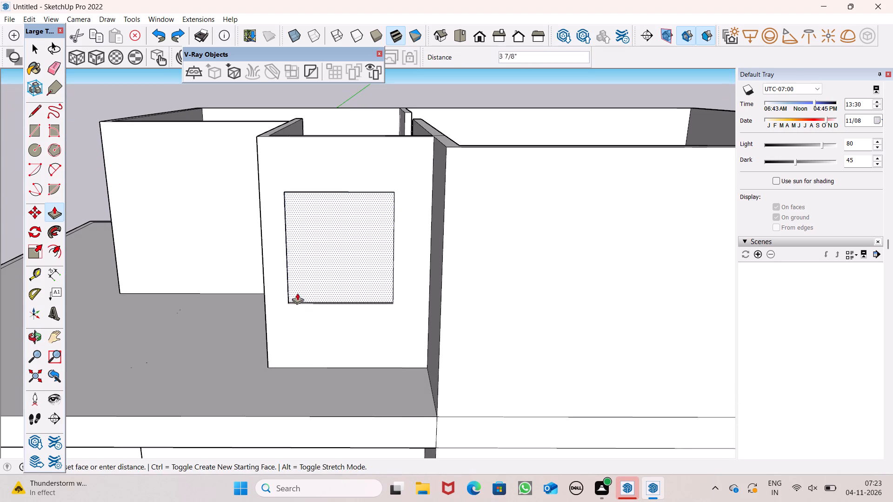
left_click_drag(297, 293, 372, 253)
scroll(346, 259, "down", 4)
middle_click_drag(365, 262, 258, 376)
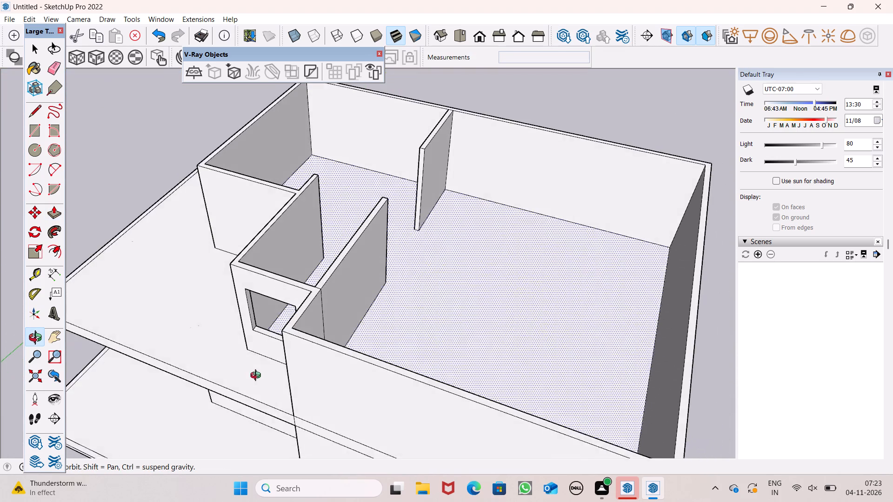
middle_click_drag(258, 376, 382, 269)
key("space")
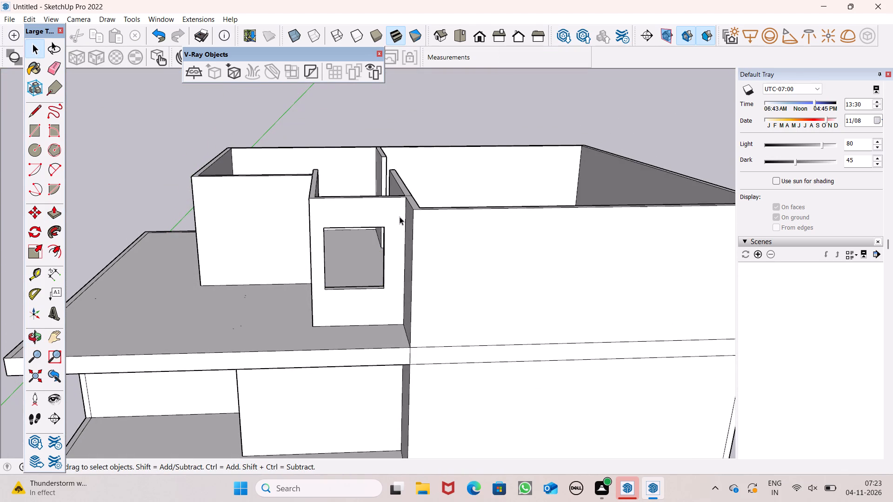
Examine the front of the building, comparing the upper-floor window opening with the recessed ground-floor walls.
scroll(386, 212, "down", 5)
middle_click_drag(389, 215, 378, 175)
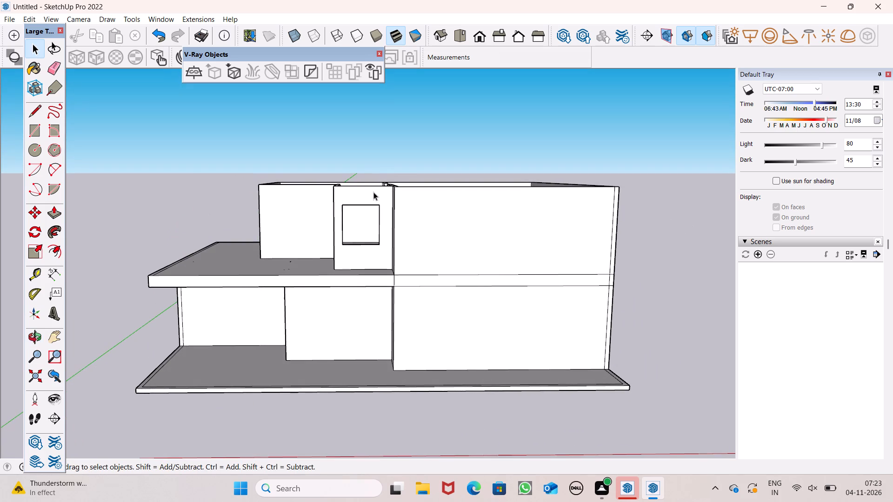
scroll(371, 198, "down", 1)
middle_click_drag(346, 304, 345, 297)
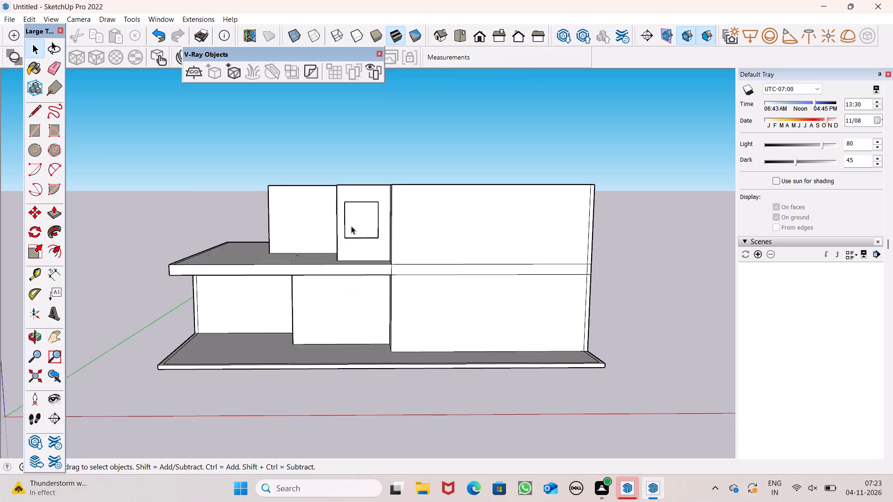
scroll(362, 196, "down", 4)
scroll(240, 305, "up", 2)
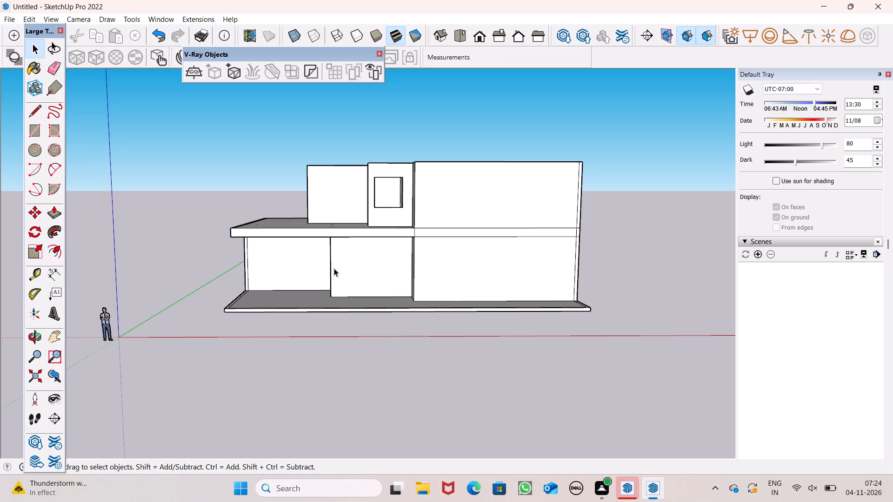
scroll(472, 267, "down", 2)
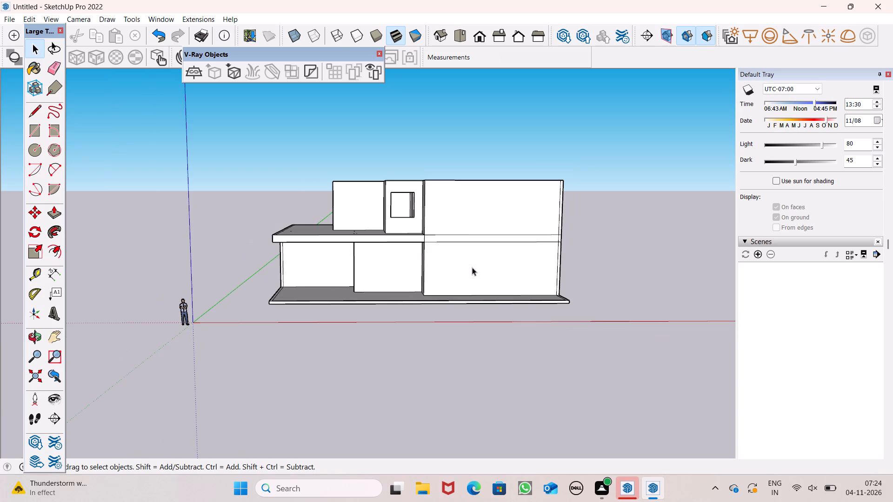
scroll(266, 260, "up", 7)
middle_click_drag(452, 320, 448, 310)
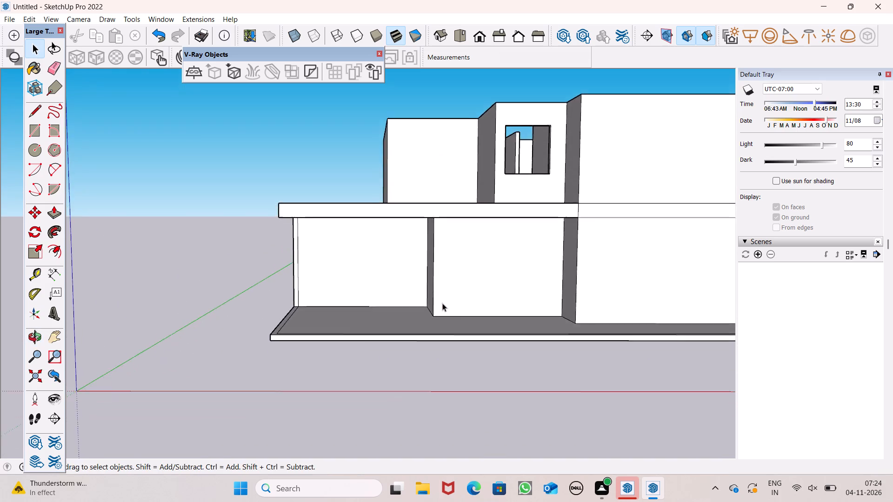
scroll(442, 303, "up", 7)
scroll(472, 268, "down", 5)
scroll(338, 259, "up", 6)
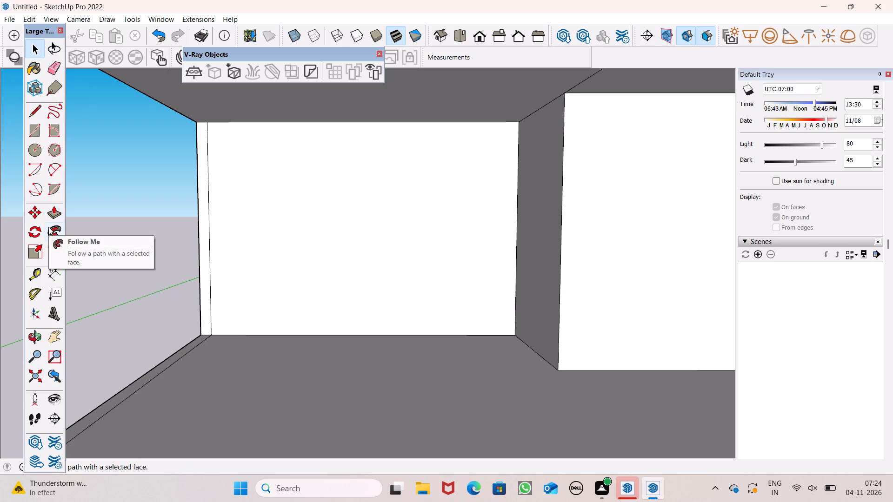
scroll(513, 184, "down", 6)
scroll(456, 205, "down", 2)
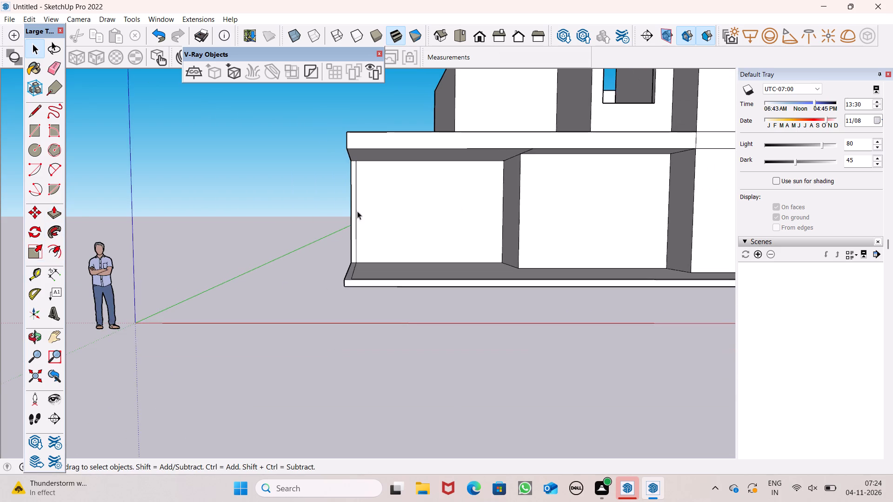
scroll(349, 212, "up", 1)
scroll(286, 212, "down", 2)
scroll(532, 201, "up", 5)
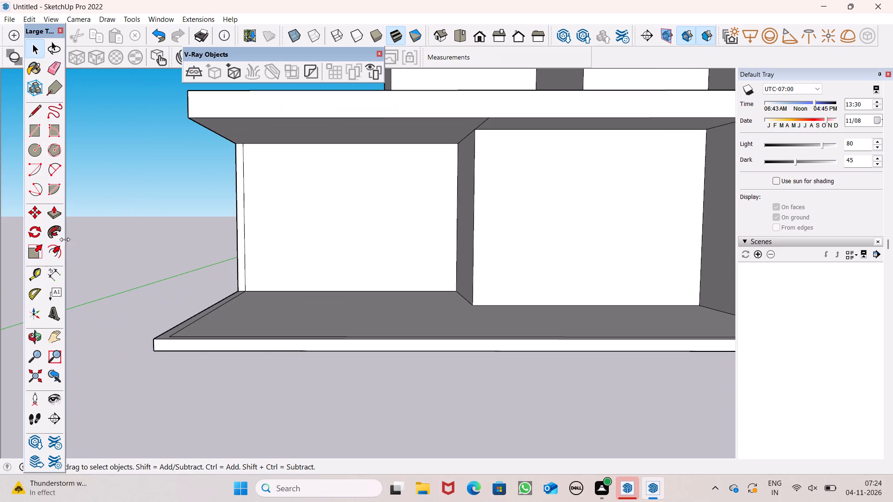
Place a horizontal guide 3' above the floor on the recessed ground-floor wall beside the open end.
left_click(37, 274)
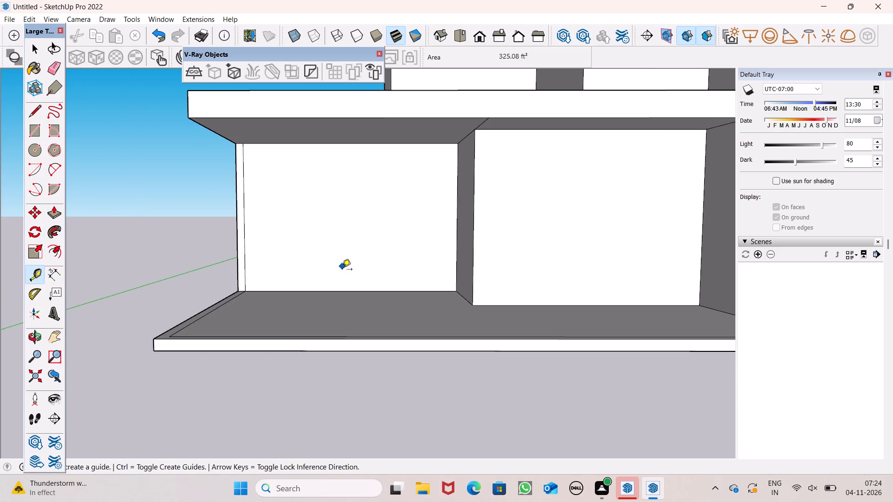
left_click(344, 293)
scroll(353, 262, "up", 1)
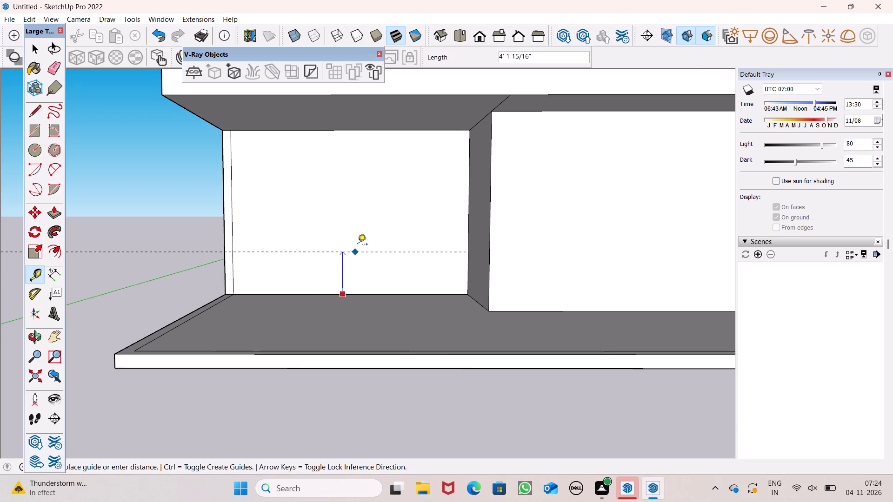
type("3'")
key("Return")
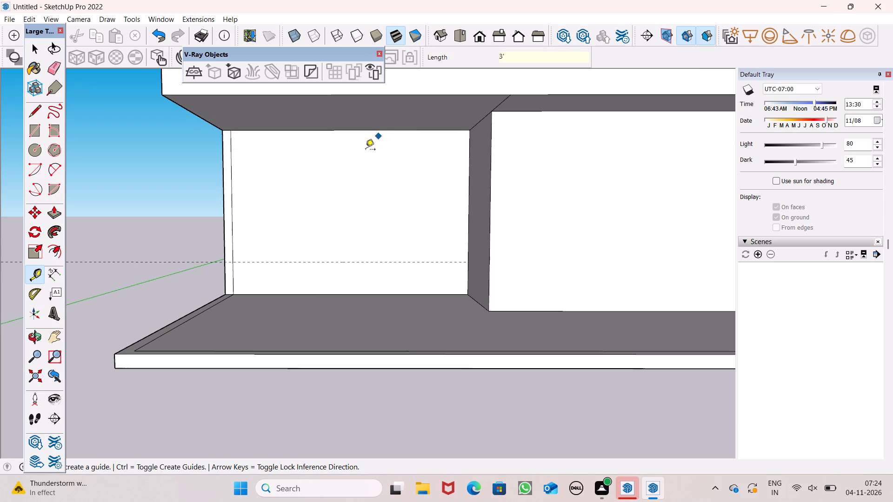
key("space")
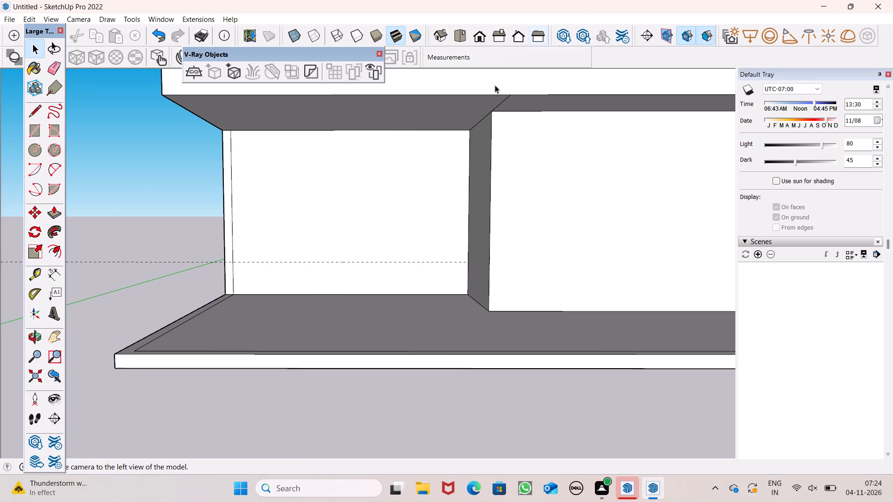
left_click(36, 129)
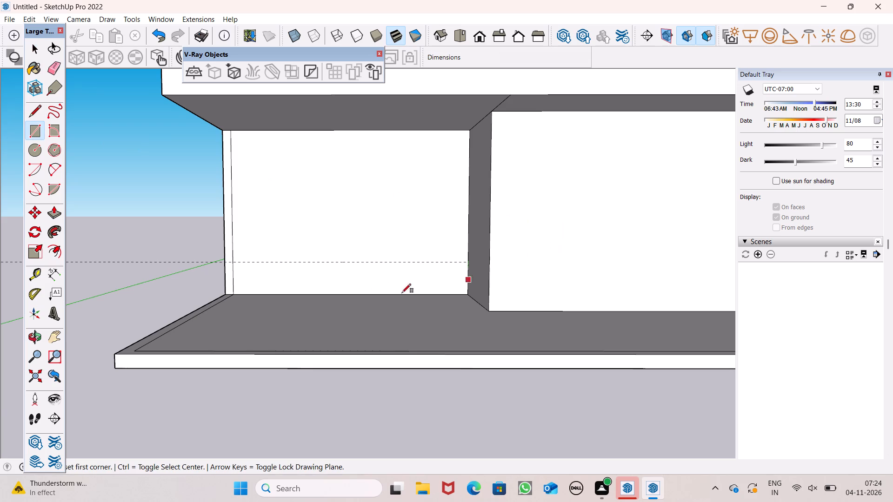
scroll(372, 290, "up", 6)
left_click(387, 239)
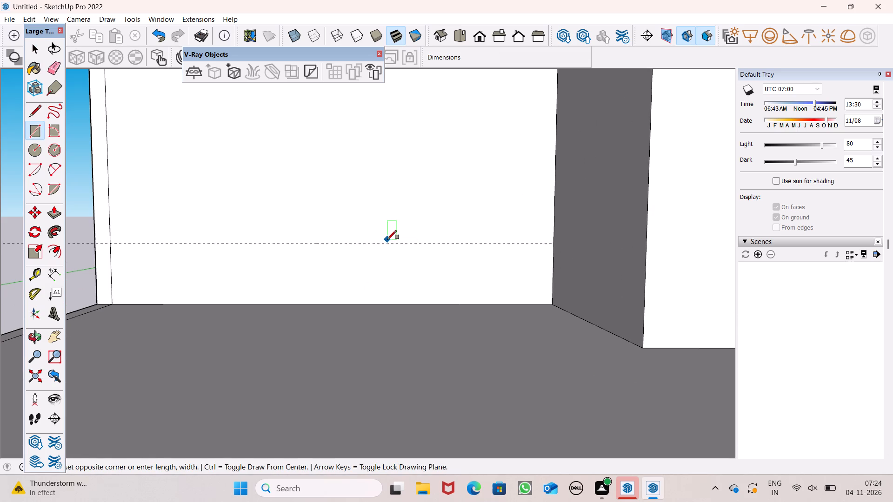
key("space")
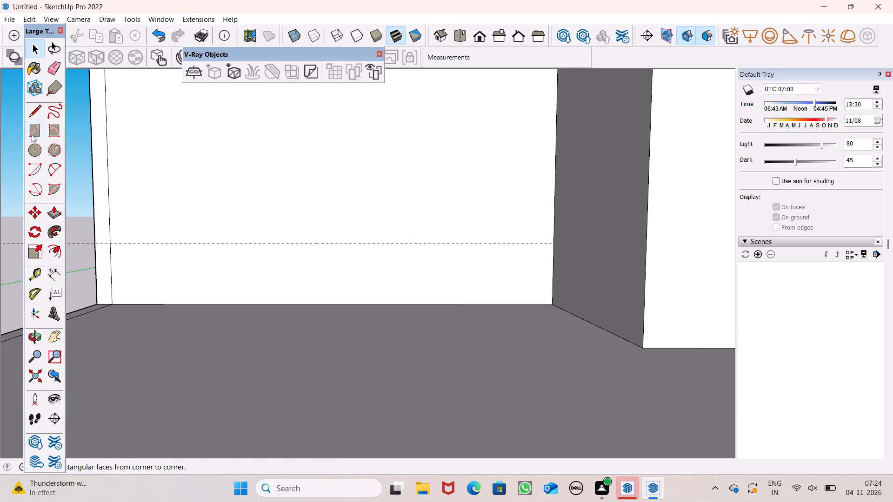
Draw a 4' wide by 7' high window rectangle standing on the guide of the recessed ground-floor wall.
left_click(32, 134)
left_click(370, 244)
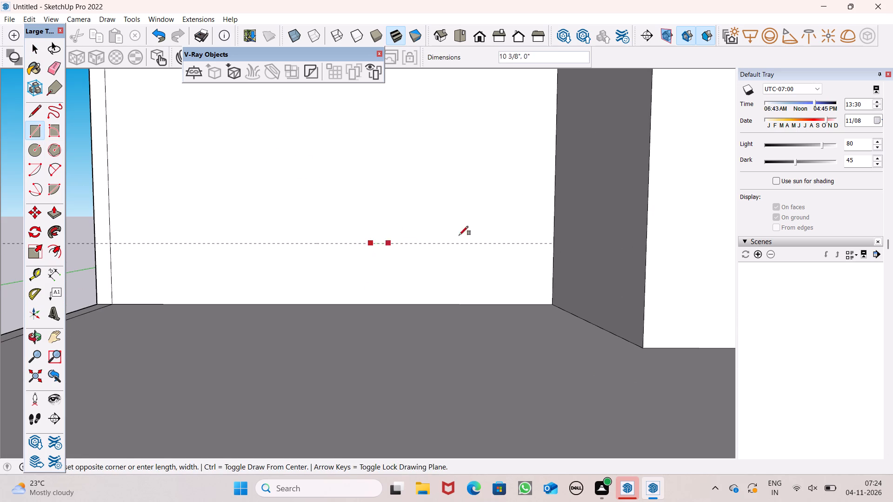
key("4")
type("',")
type("7'")
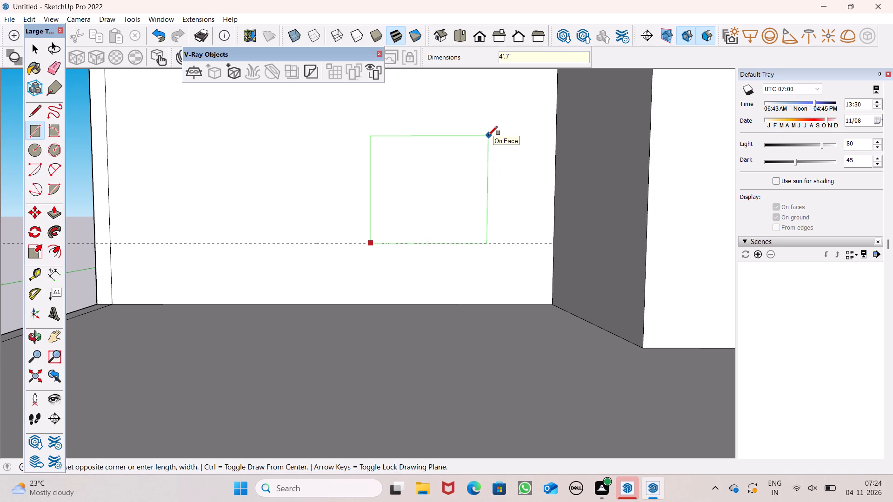
key("Return")
key("space")
Draw a second window rectangle about 3'6" wide by 7'6" high on the guide, between the first rectangle and the wall's open end.
scroll(338, 254, "down", 6)
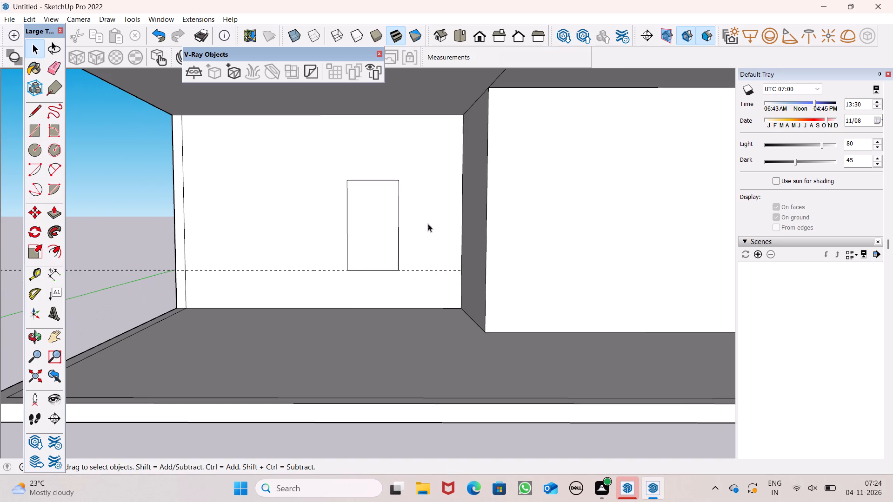
scroll(456, 222, "down", 1)
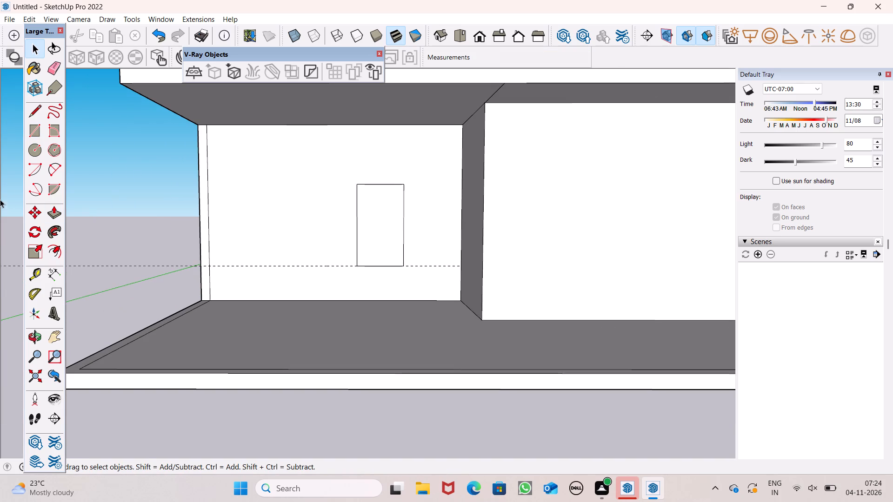
left_click(34, 126)
scroll(211, 196, "up", 1)
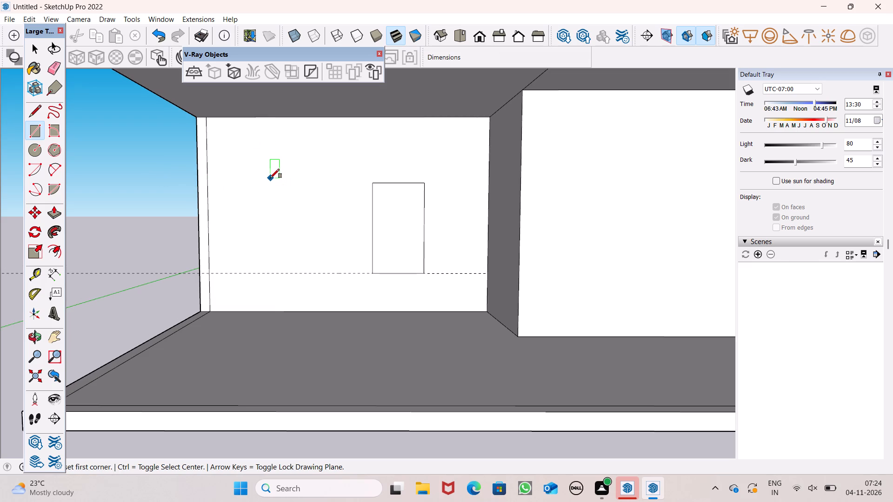
scroll(278, 184, "up", 4)
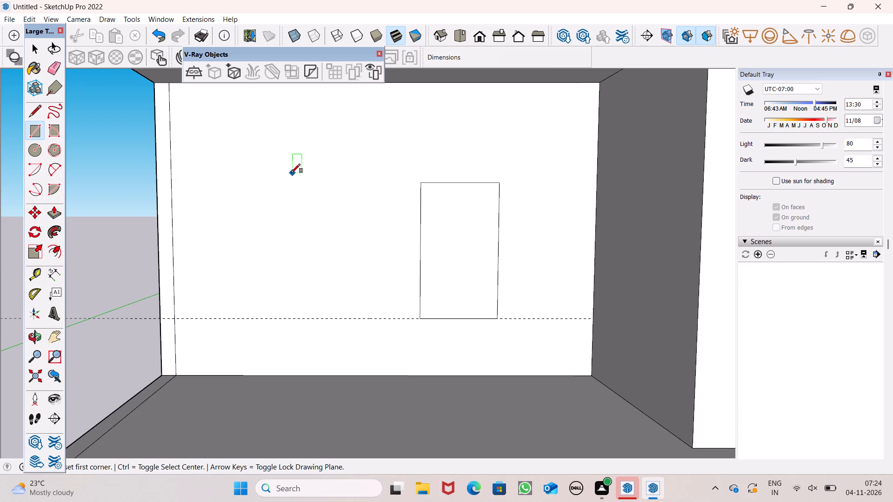
left_click(281, 172)
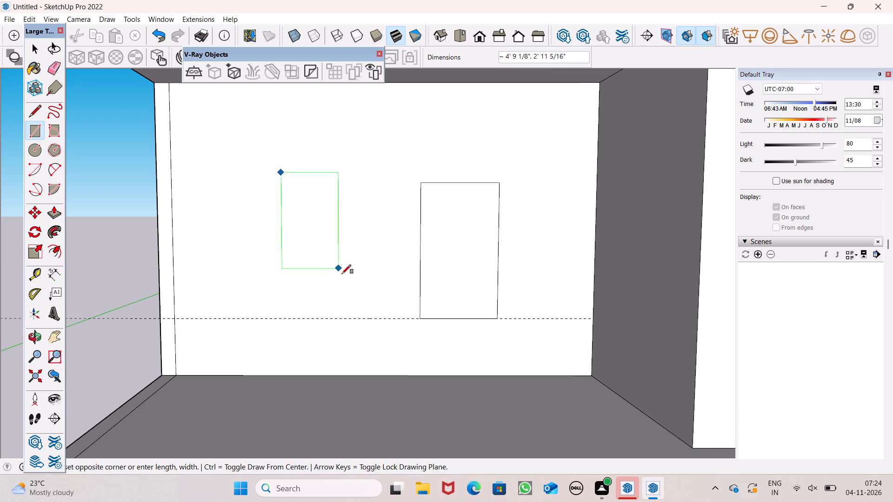
left_click(351, 317)
scroll(279, 272, "down", 4)
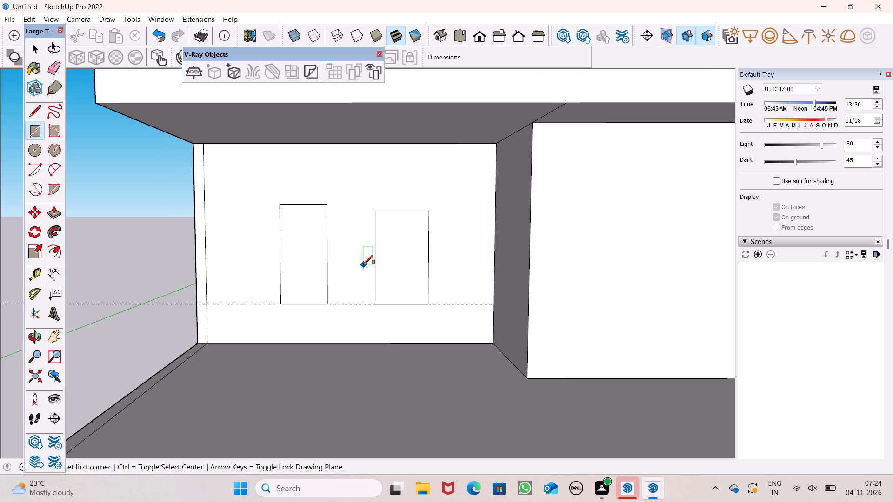
key("space")
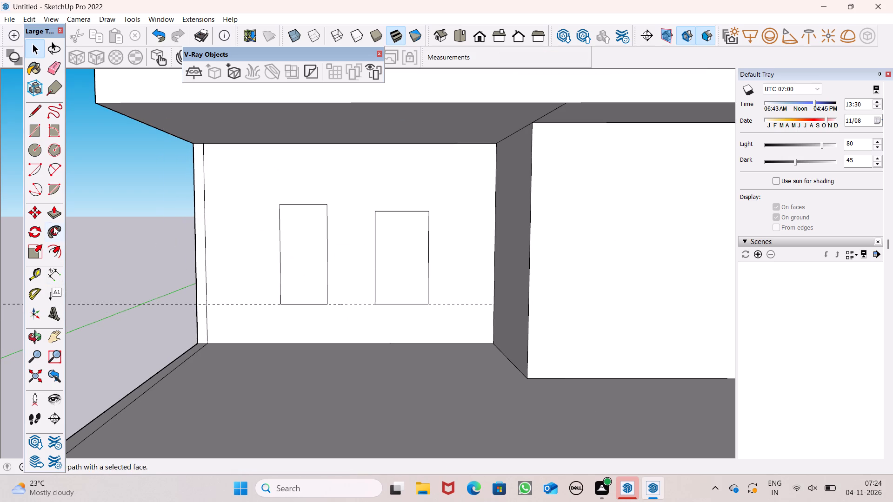
Push both window rectangles 9" through the recessed ground-floor wall to cut two openings.
left_click(59, 212)
scroll(311, 265, "up", 5)
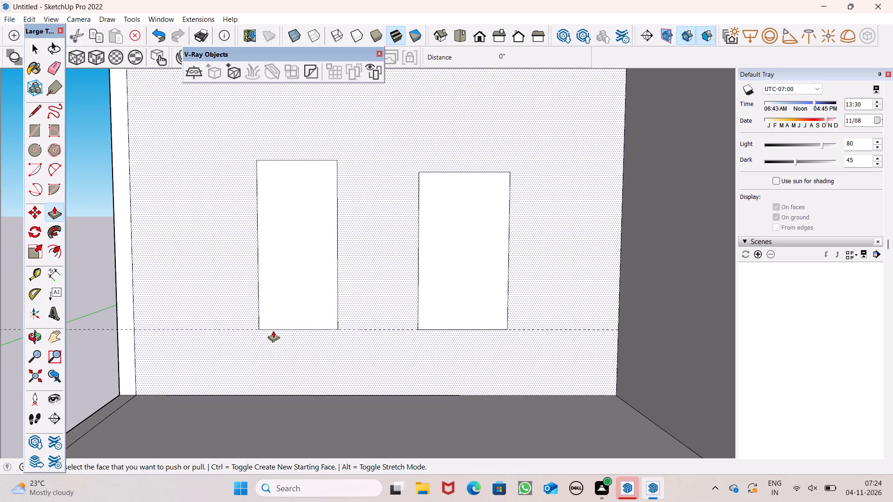
left_click_drag(272, 322, 321, 298)
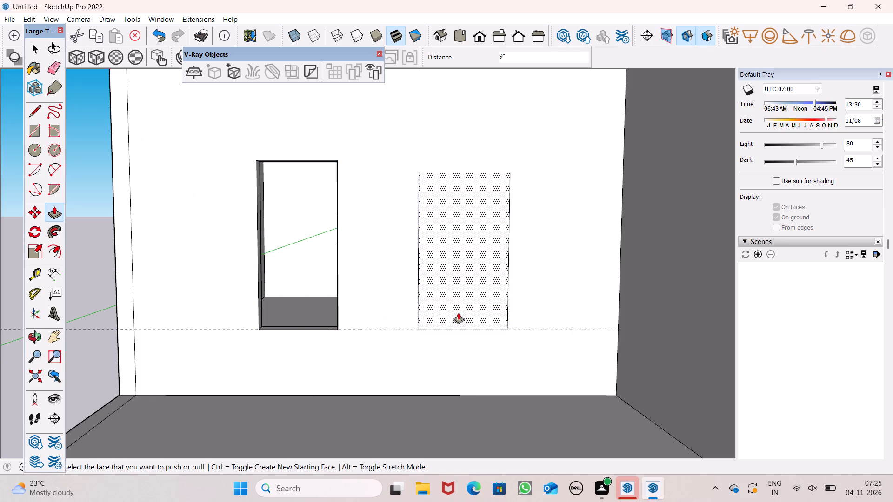
left_click_drag(450, 324, 471, 290)
scroll(458, 279, "down", 5)
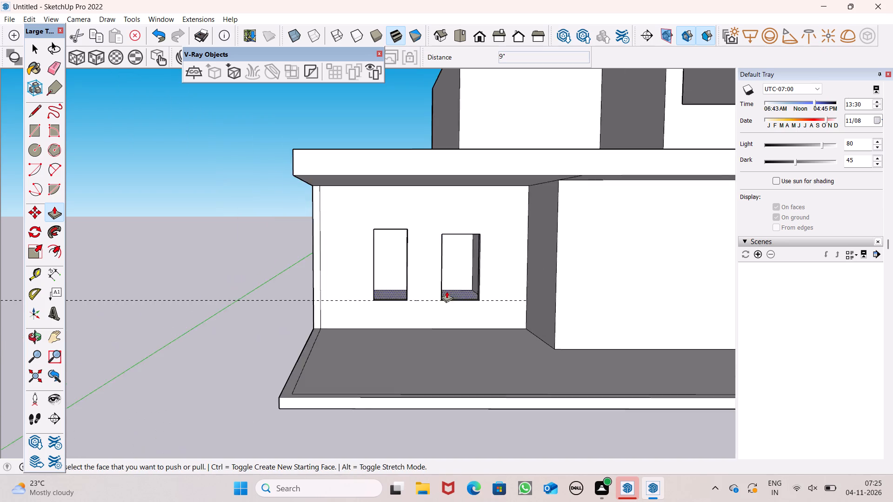
middle_click_drag(448, 287, 460, 318)
middle_click(458, 317)
middle_click(457, 315)
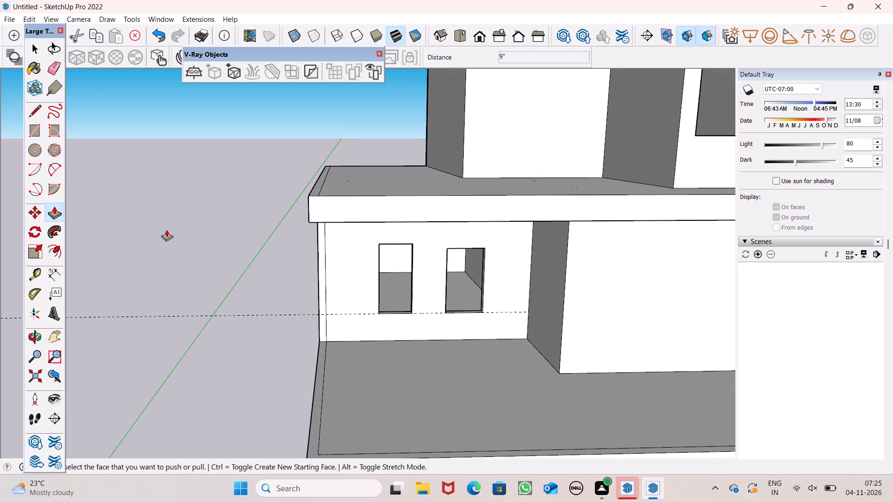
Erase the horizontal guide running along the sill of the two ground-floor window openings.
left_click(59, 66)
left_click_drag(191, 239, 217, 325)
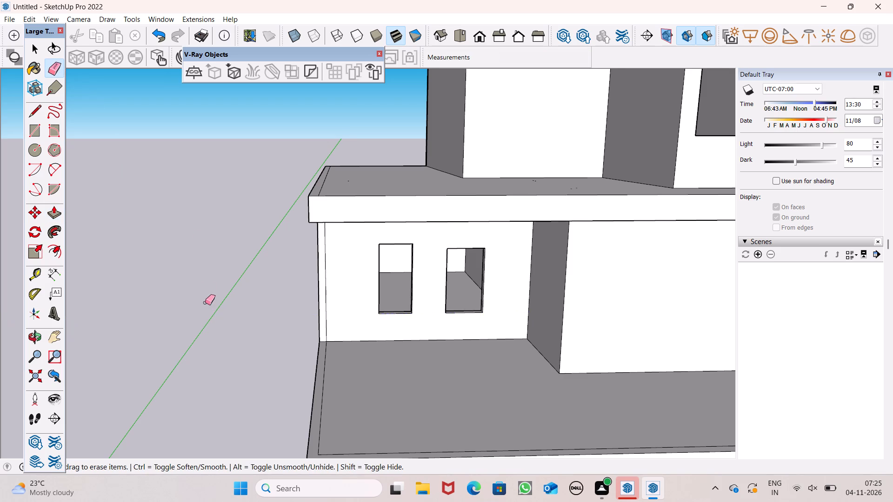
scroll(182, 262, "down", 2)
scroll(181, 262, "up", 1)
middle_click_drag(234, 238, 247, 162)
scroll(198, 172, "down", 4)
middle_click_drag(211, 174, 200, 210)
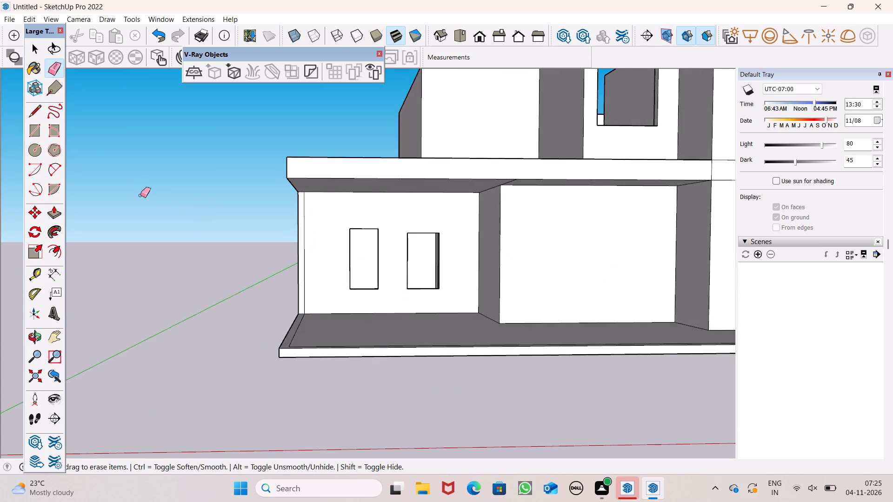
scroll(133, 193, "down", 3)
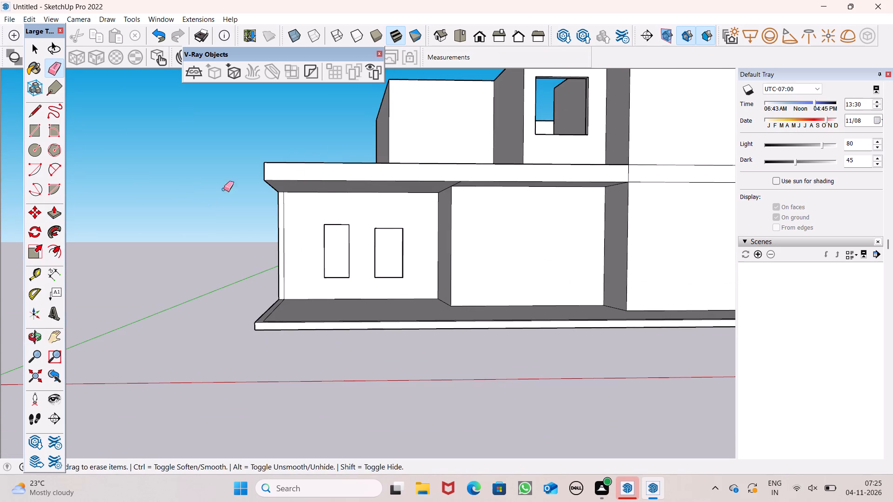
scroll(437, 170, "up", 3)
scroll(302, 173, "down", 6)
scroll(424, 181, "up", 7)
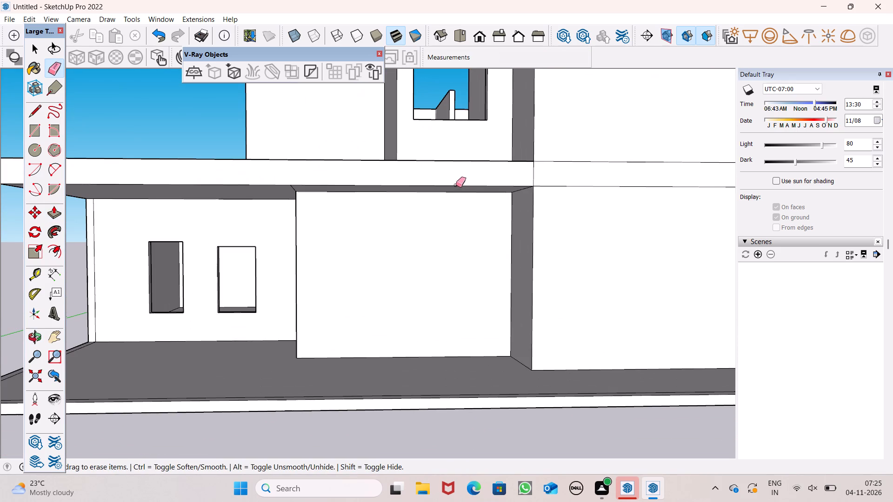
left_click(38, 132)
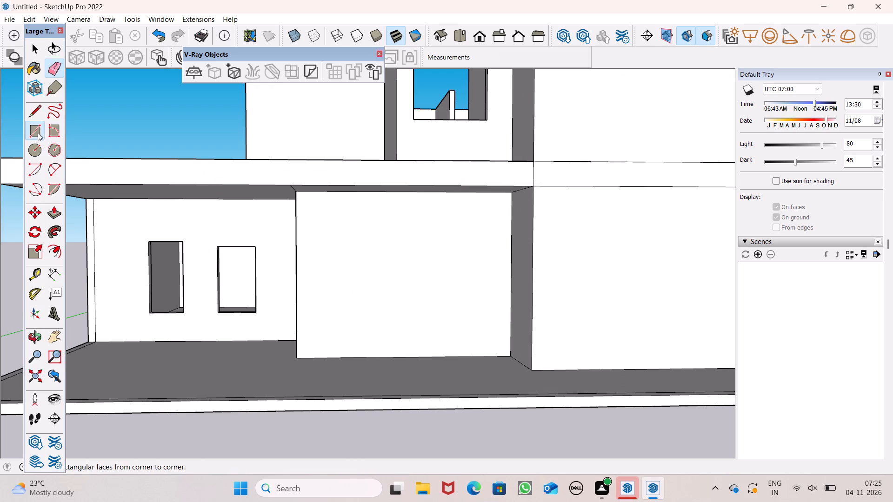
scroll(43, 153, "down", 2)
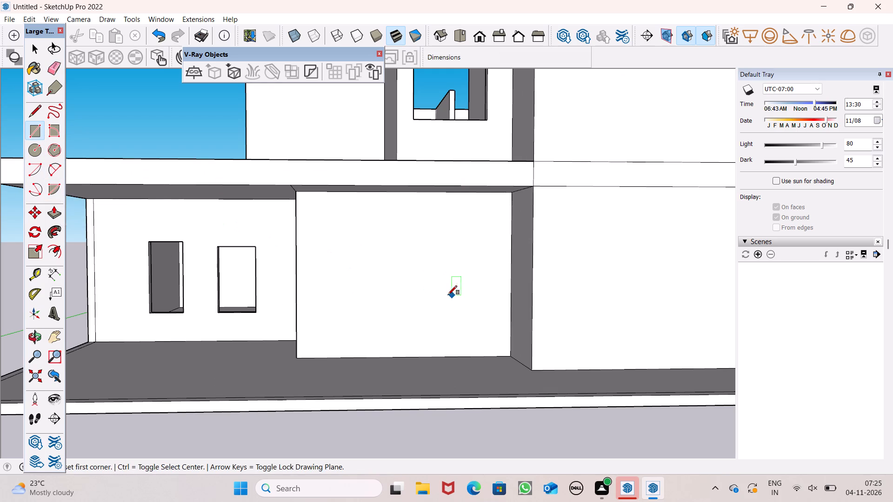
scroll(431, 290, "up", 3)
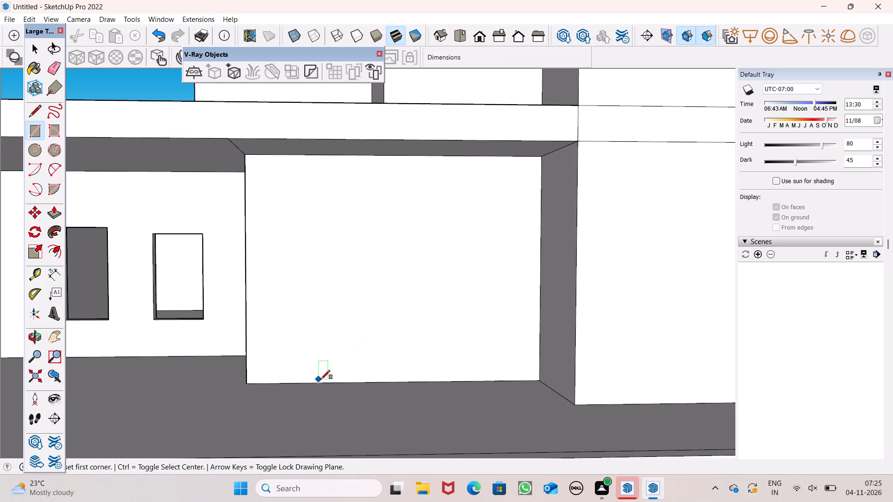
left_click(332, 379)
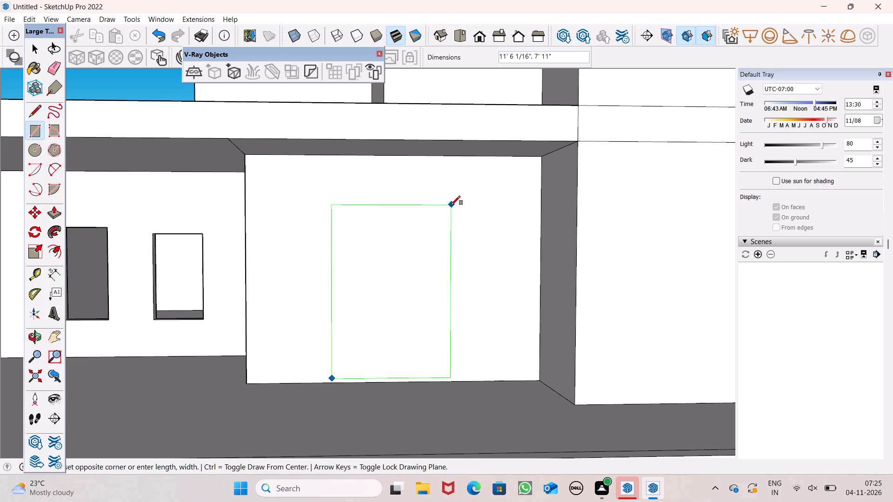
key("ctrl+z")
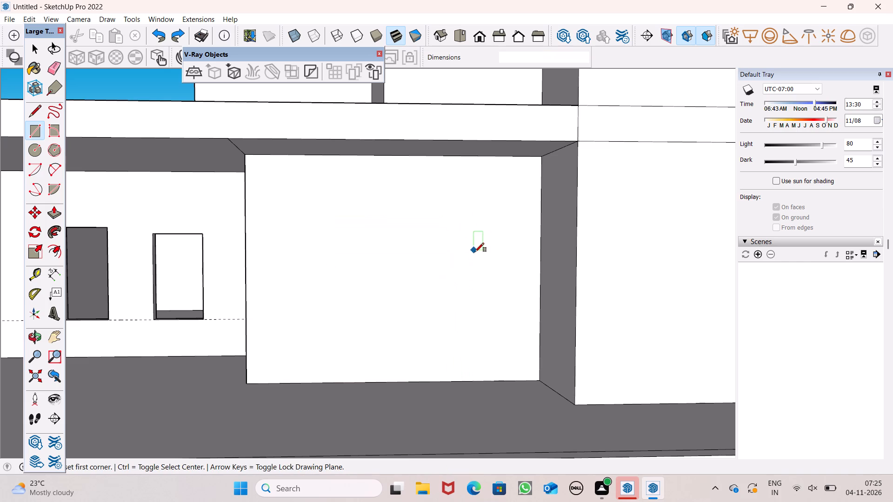
Place a horizontal guide 3' above the floor on the ground-floor wall next to the one with the two windows.
scroll(485, 263, "down", 4)
left_click(37, 280)
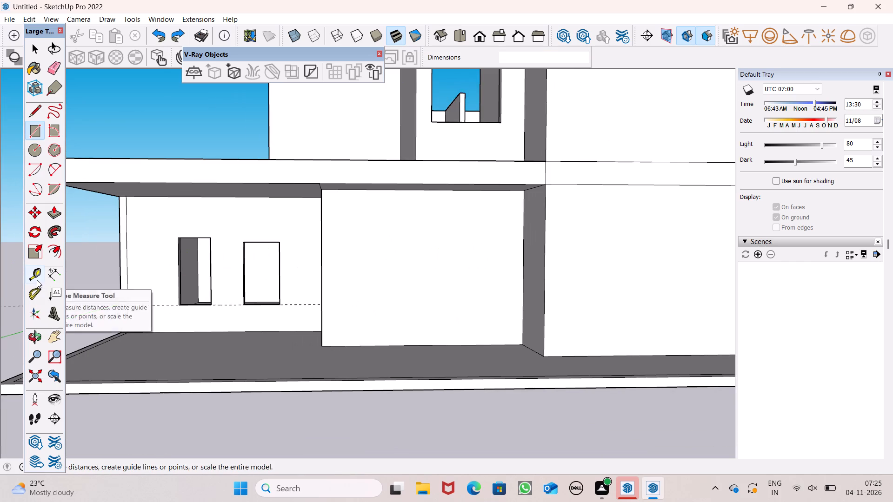
scroll(400, 274, "up", 4)
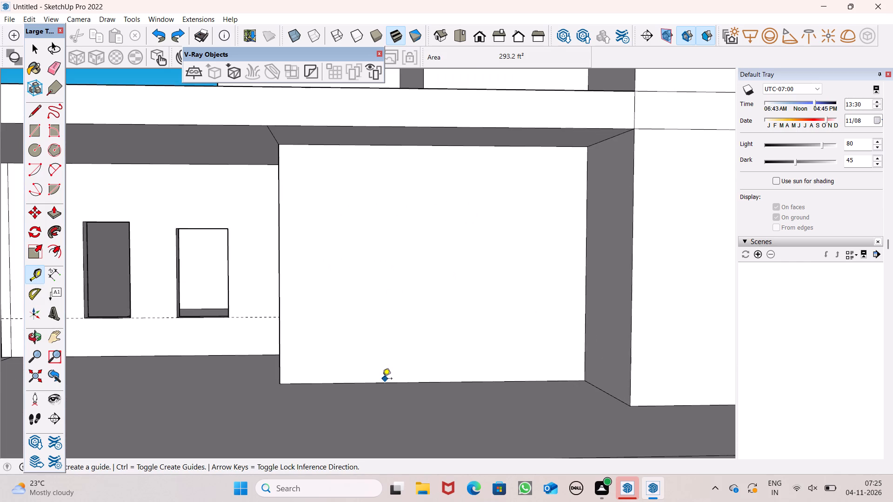
left_click(382, 380)
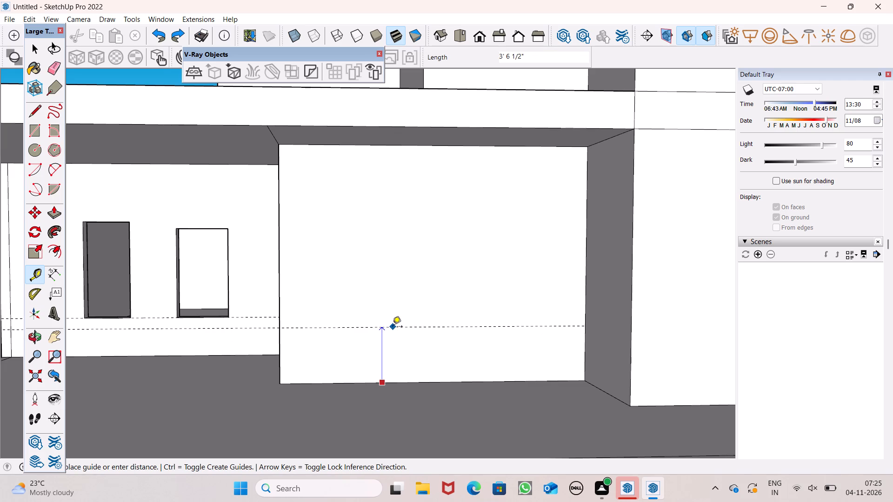
type("3'")
key("Return")
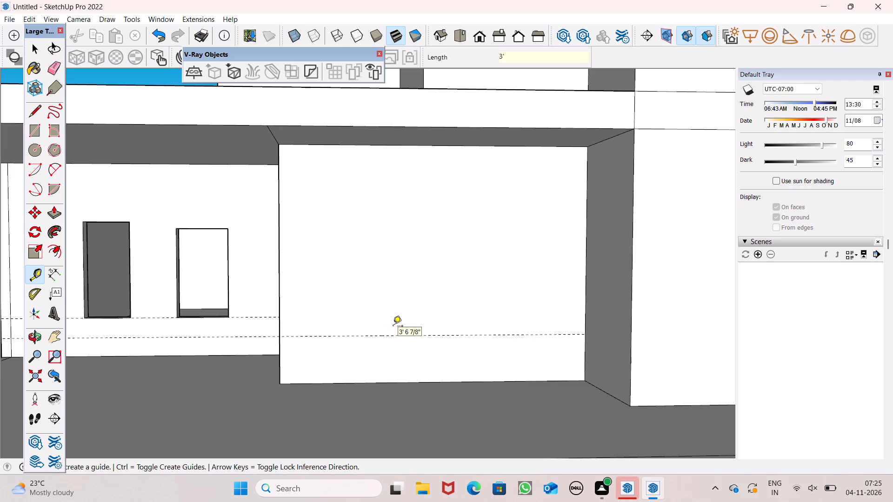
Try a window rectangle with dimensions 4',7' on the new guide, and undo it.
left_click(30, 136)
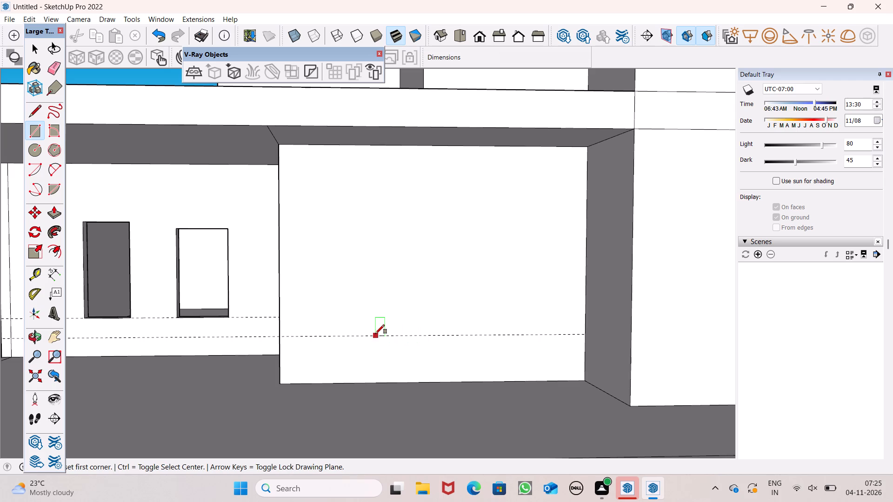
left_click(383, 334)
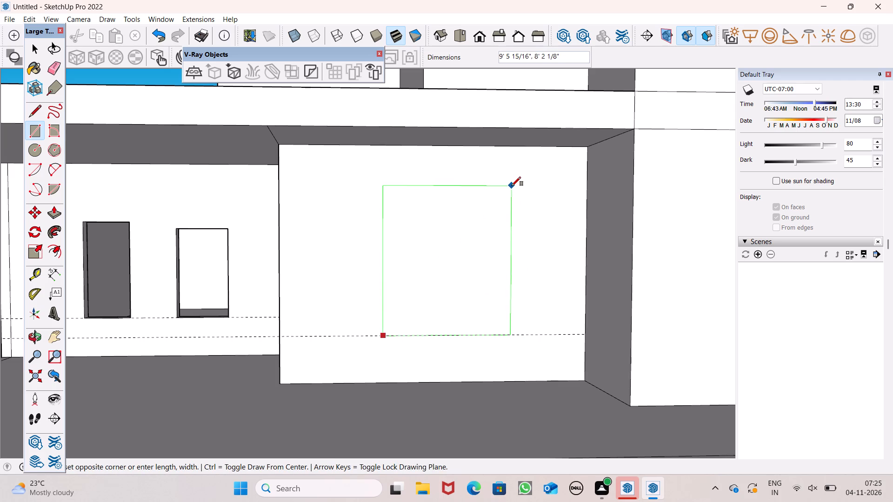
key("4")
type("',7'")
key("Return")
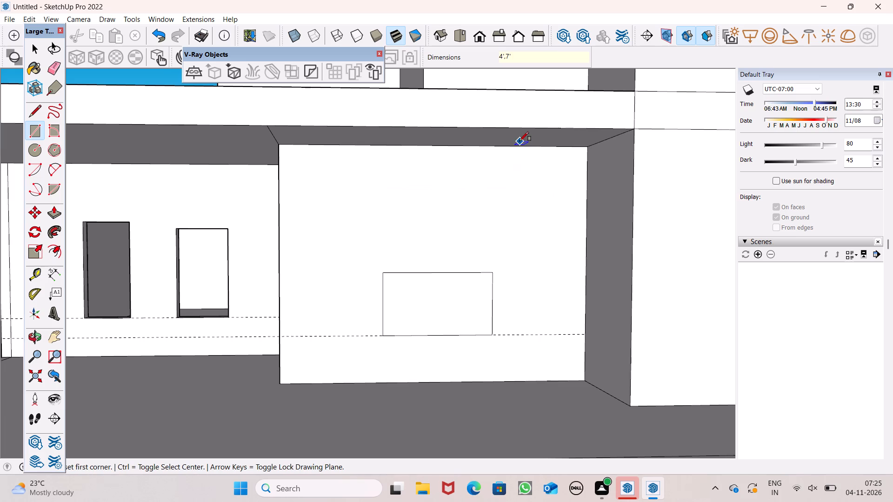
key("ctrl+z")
Draw a 4' wide by 7' high window rectangle standing on the new guide, using dimensions 7',4'.
left_click_drag(374, 339, 379, 339)
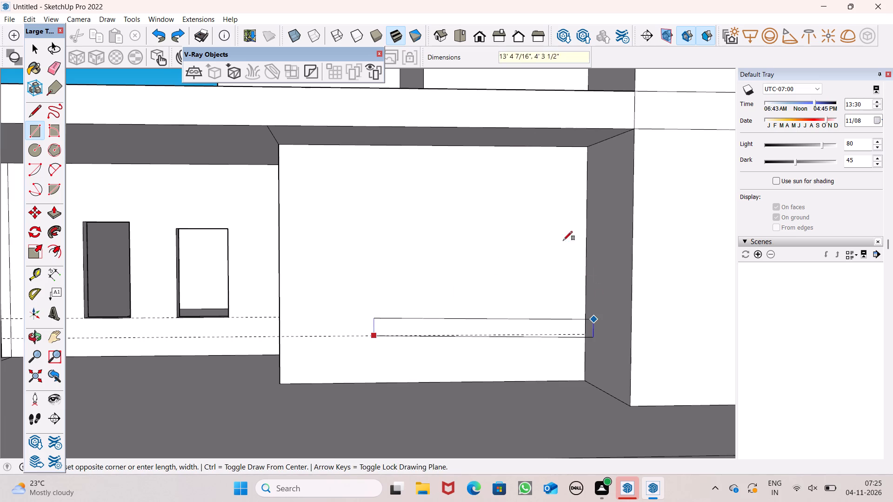
key("7")
type("',4'")
key("Return")
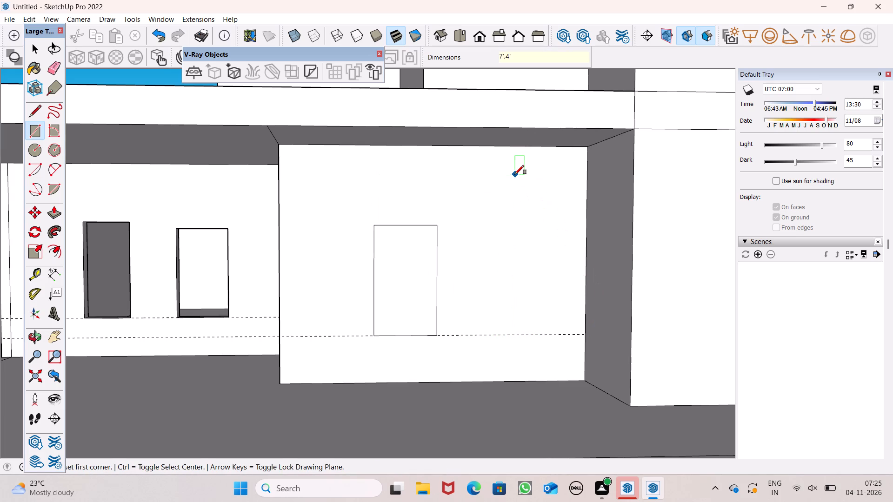
key("space")
Move the new window rectangle about 1'8" horizontally along the guide, away from the two cut windows, to centre it on its wall.
scroll(303, 221, "down", 1)
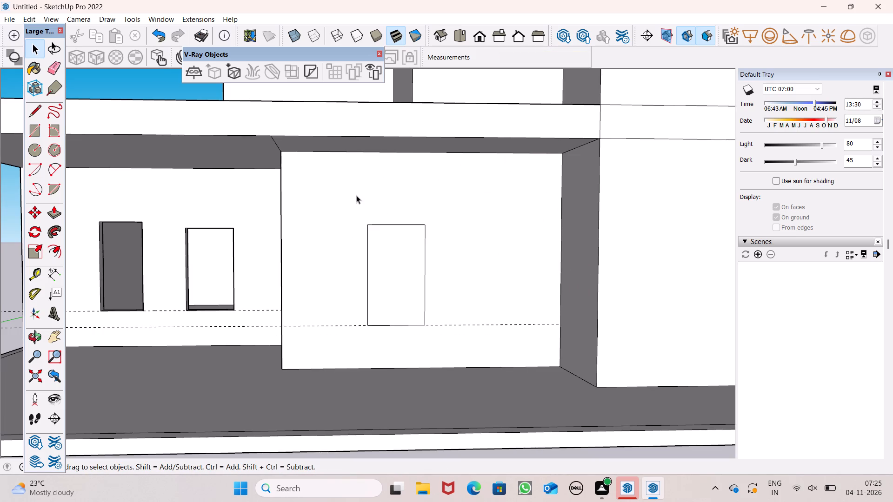
scroll(402, 278, "down", 1)
middle_click_drag(535, 303, 531, 310)
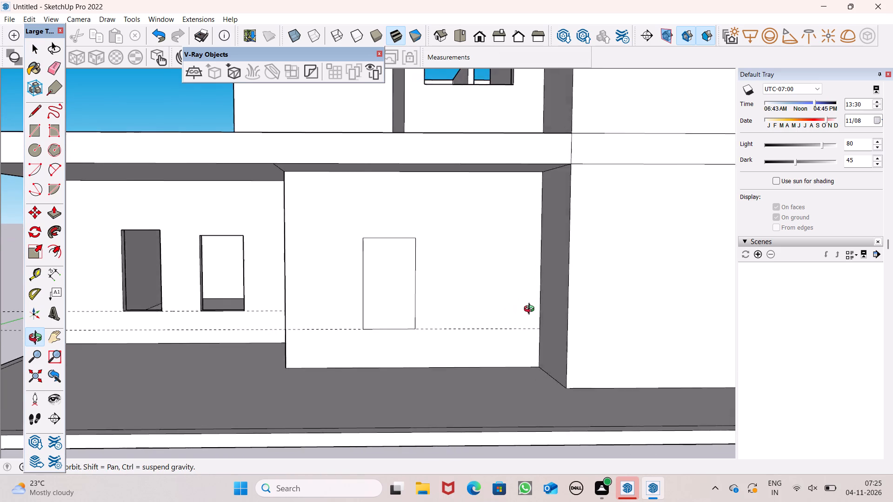
middle_click_drag(531, 310, 551, 305)
scroll(551, 305, "up", 1)
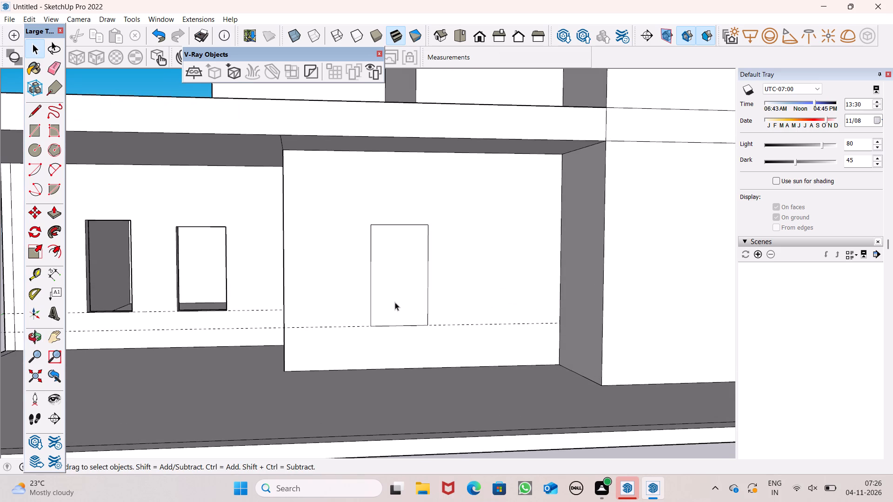
double_click(395, 302)
middle_click_drag(571, 330, 550, 332)
key("m")
key("Return")
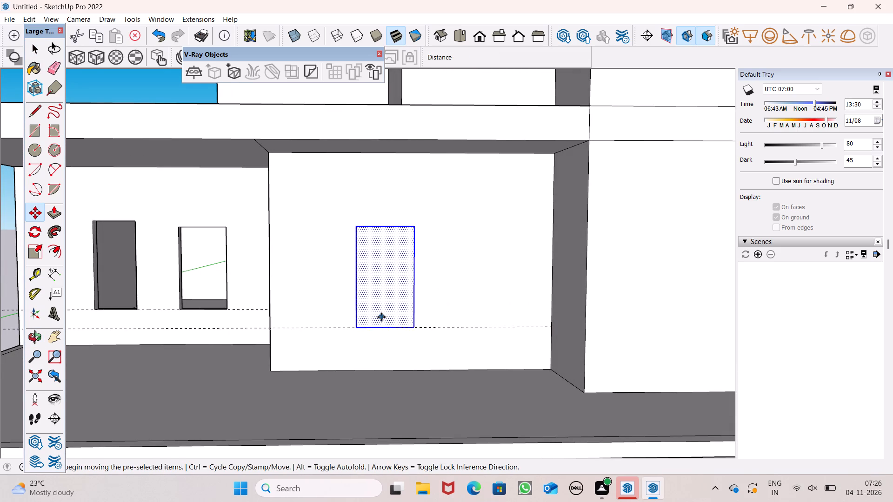
left_click_drag(383, 316, 407, 311)
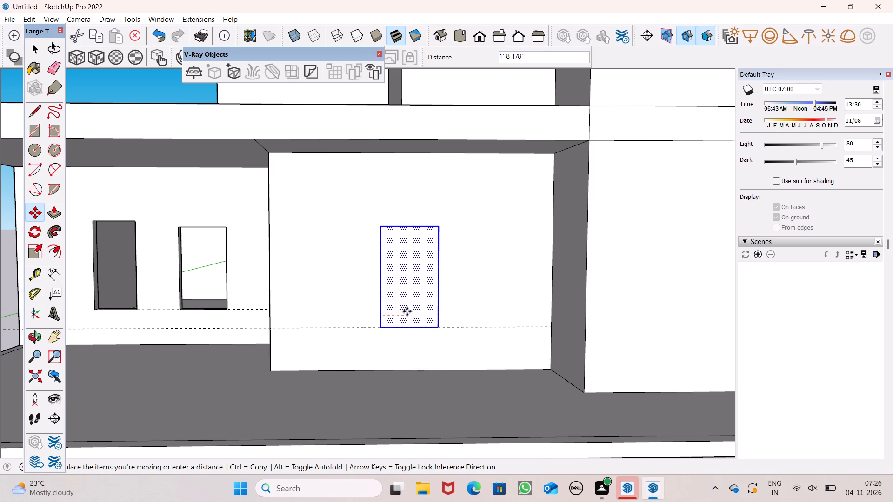
scroll(355, 282, "down", 4)
key("space")
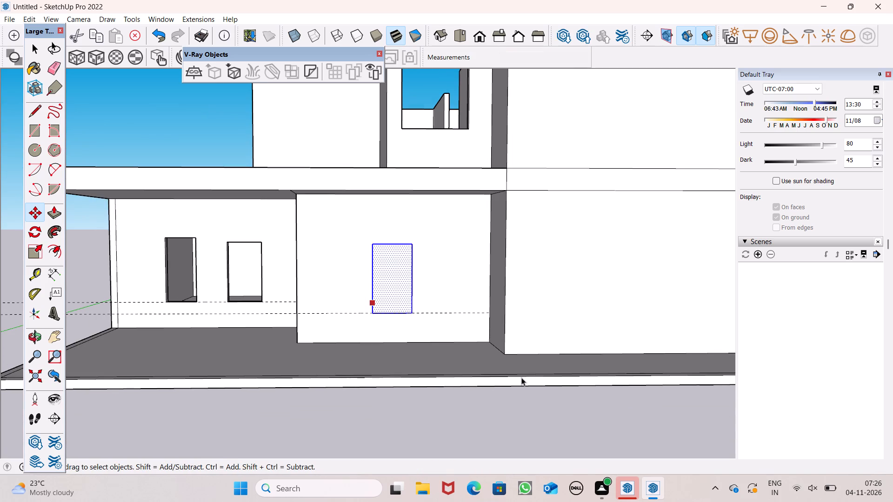
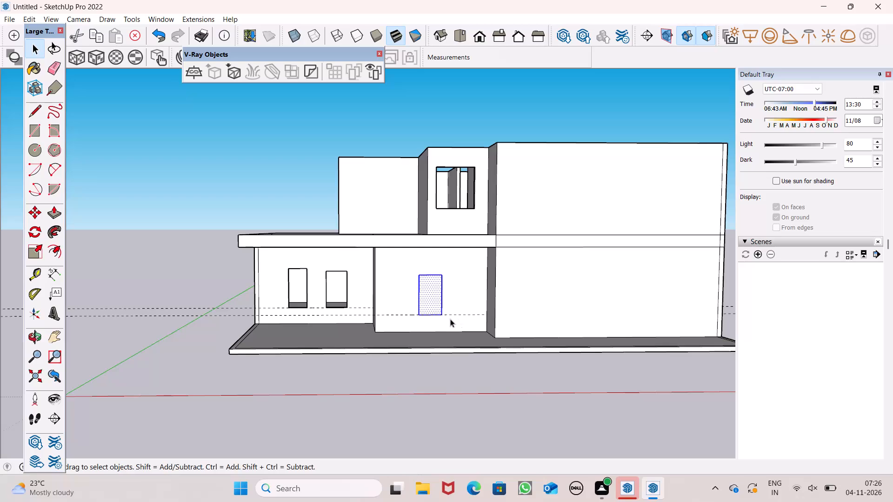
Erase the two horizontal guides crossing the ground-floor front walls.
scroll(450, 319, "up", 4)
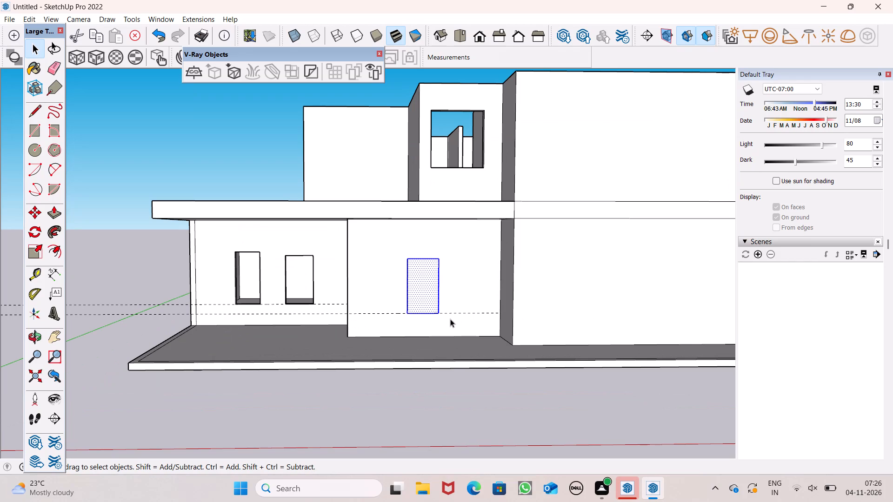
scroll(450, 319, "down", 3)
middle_click_drag(491, 363, 490, 382)
scroll(488, 382, "up", 1)
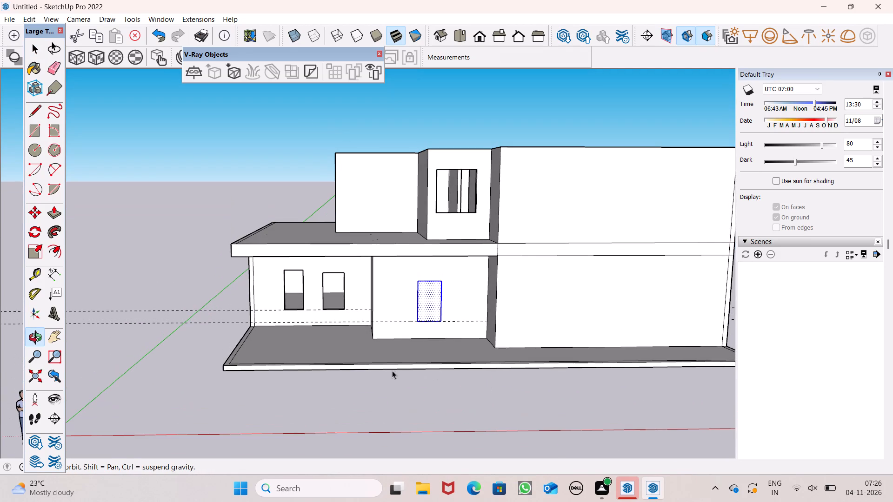
key("space")
left_click(64, 406)
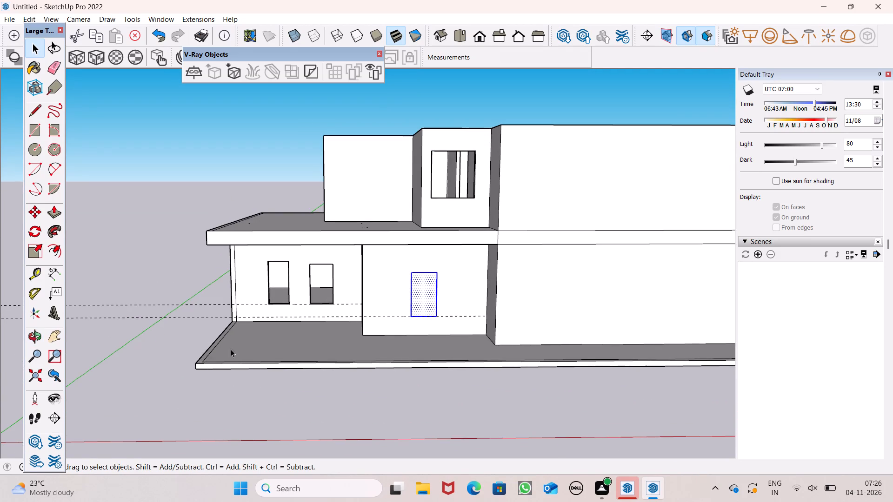
scroll(349, 337, "down", 2)
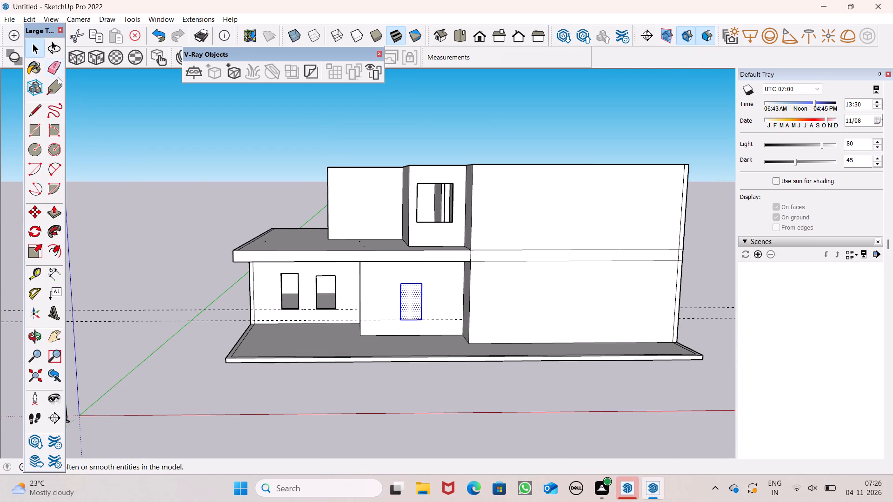
left_click(58, 72)
left_click_drag(154, 293, 157, 337)
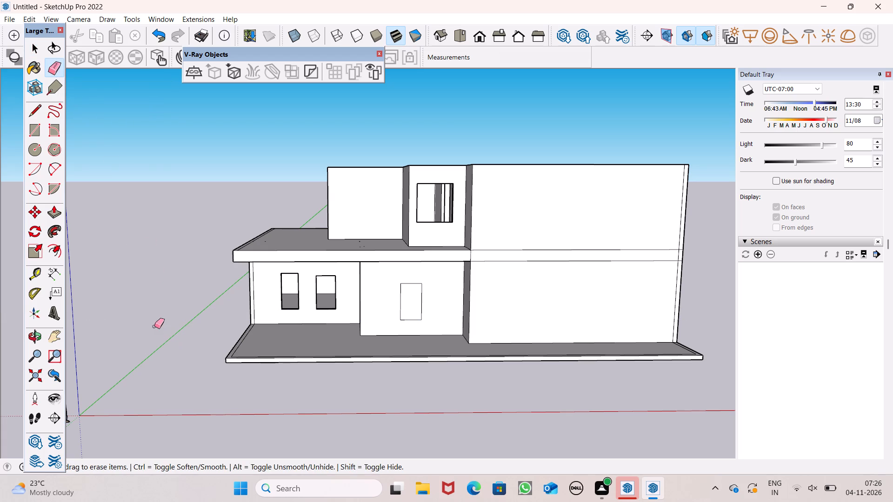
Push the new ground-floor window rectangle 9" through the wall to cut the opening.
scroll(464, 324, "up", 4)
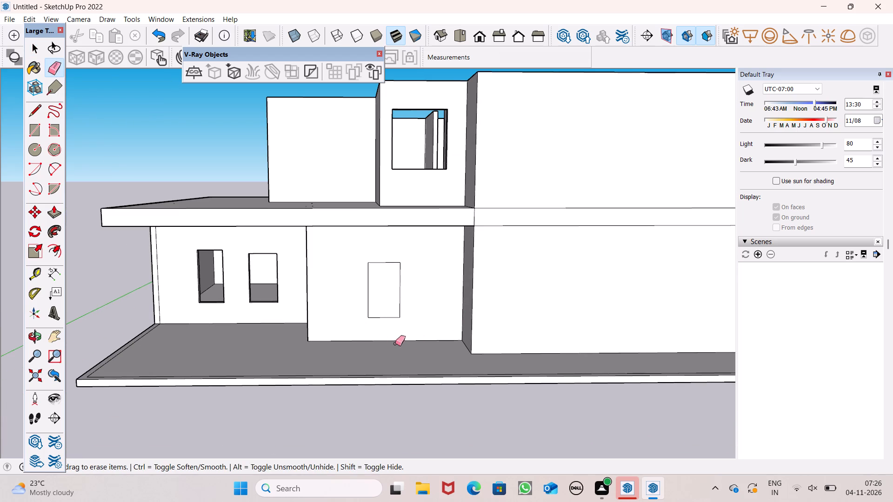
left_click(51, 214)
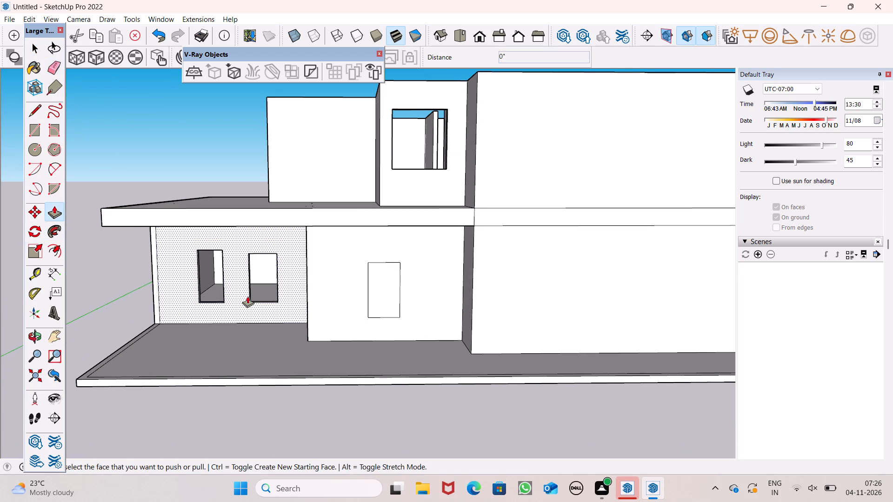
middle_click_drag(288, 319, 274, 260)
scroll(397, 234, "up", 8)
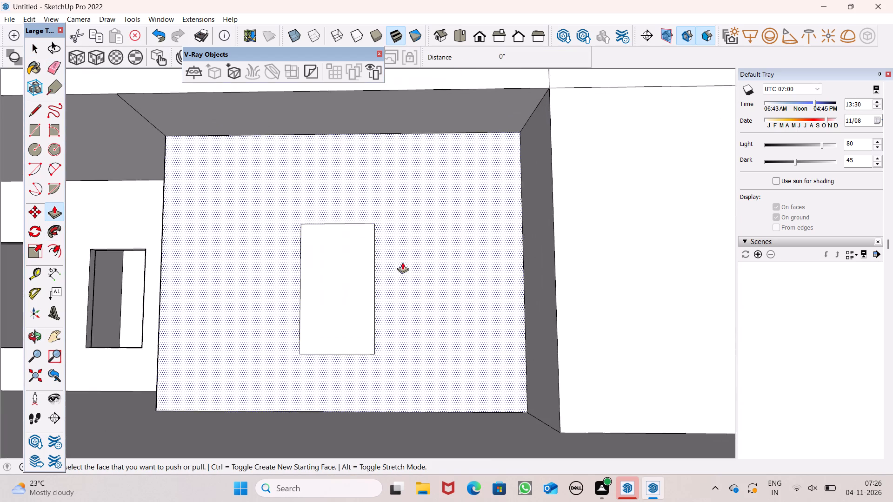
scroll(397, 271, "down", 3)
middle_click_drag(396, 284, 400, 319)
scroll(364, 346, "up", 6)
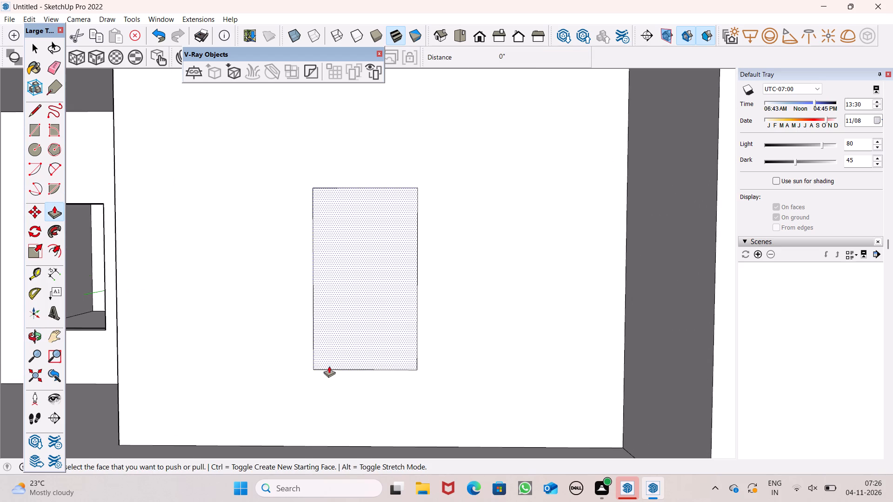
left_click_drag(322, 364, 374, 336)
scroll(396, 316, "down", 4)
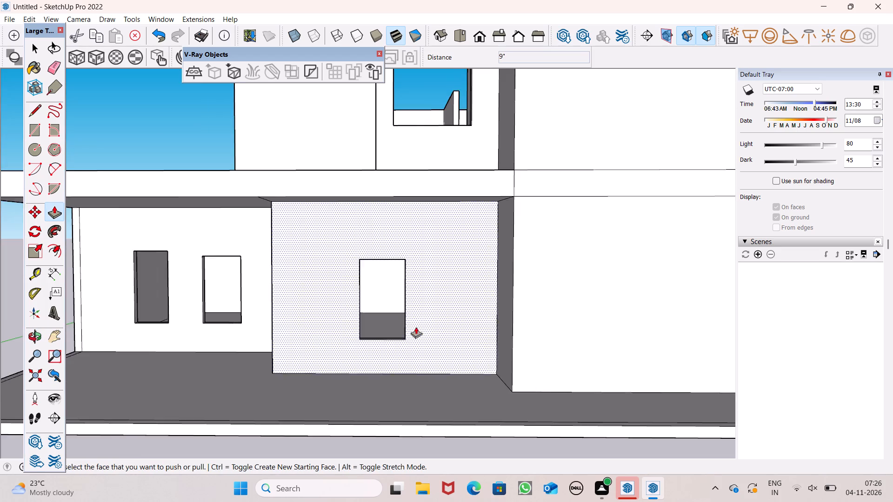
middle_click_drag(416, 326, 436, 297)
scroll(248, 295, "down", 4)
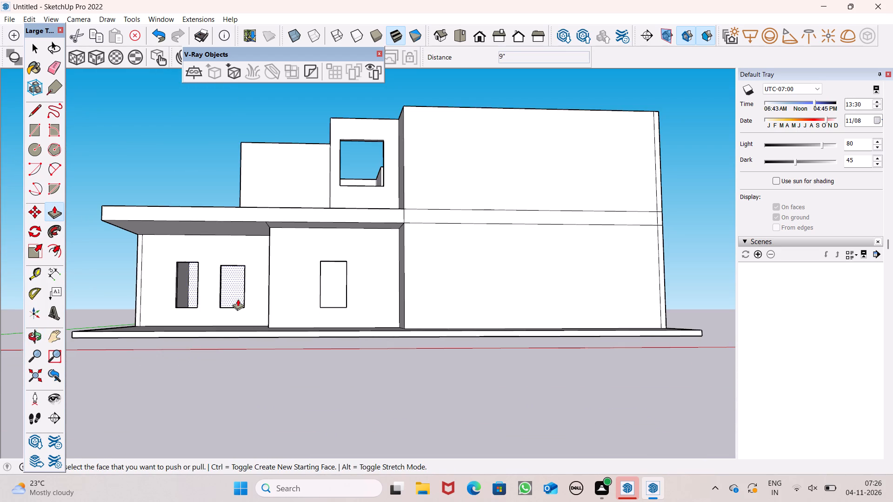
key("space")
Erase the horizontal slab-level lines across the tall two-storey front wall, including their short segments on the narrow corner strip.
scroll(117, 307, "down", 2)
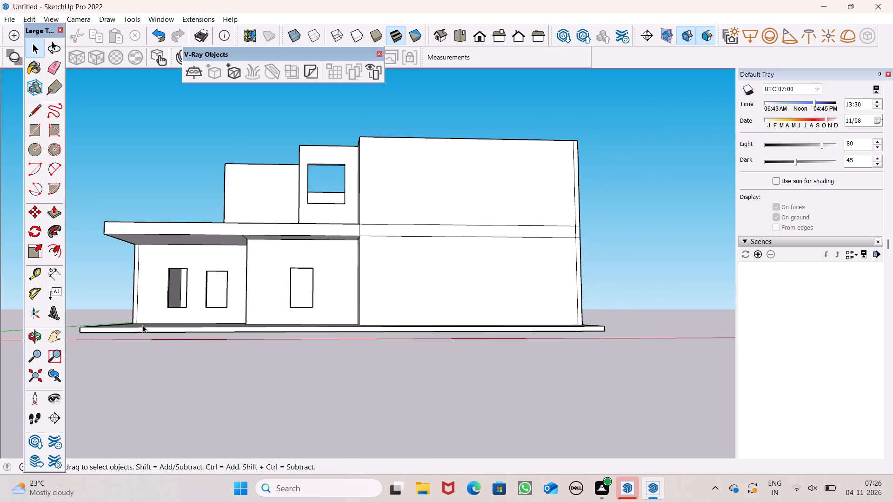
middle_click_drag(195, 332, 187, 452)
scroll(591, 292, "up", 3)
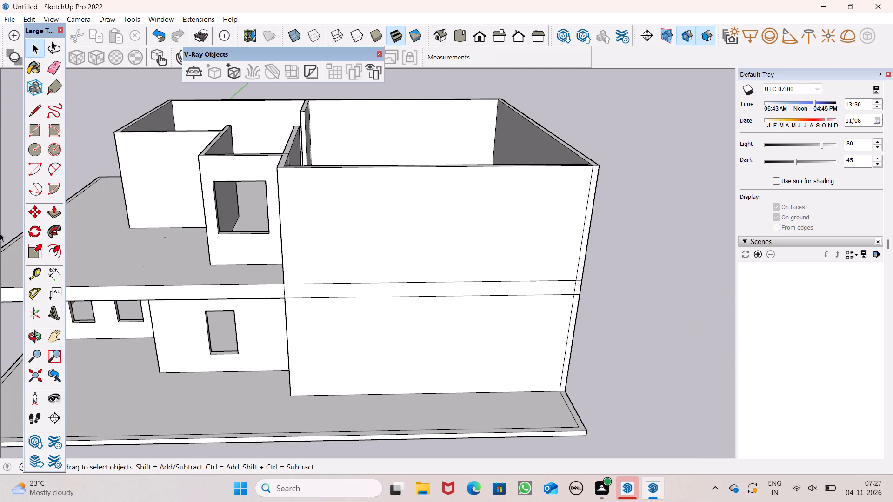
left_click(56, 73)
left_click_drag(391, 269, 394, 307)
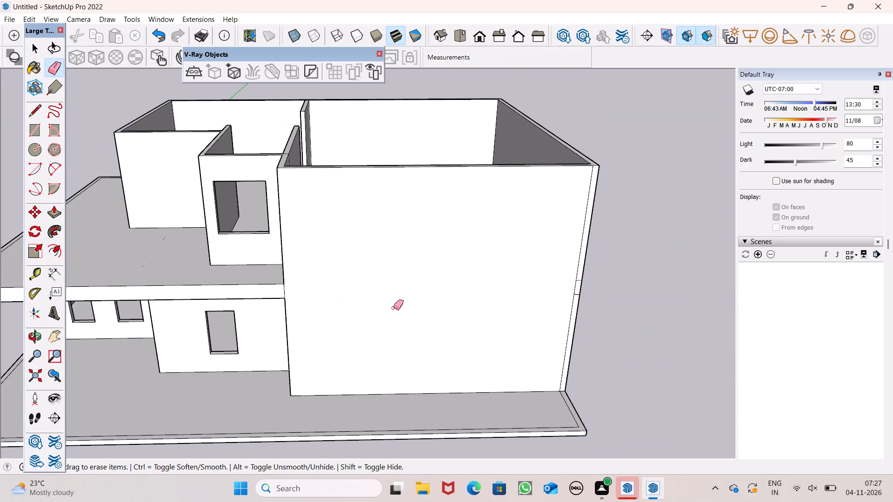
scroll(658, 273, "up", 4)
scroll(558, 286, "up", 5)
left_click_drag(541, 280, 546, 285)
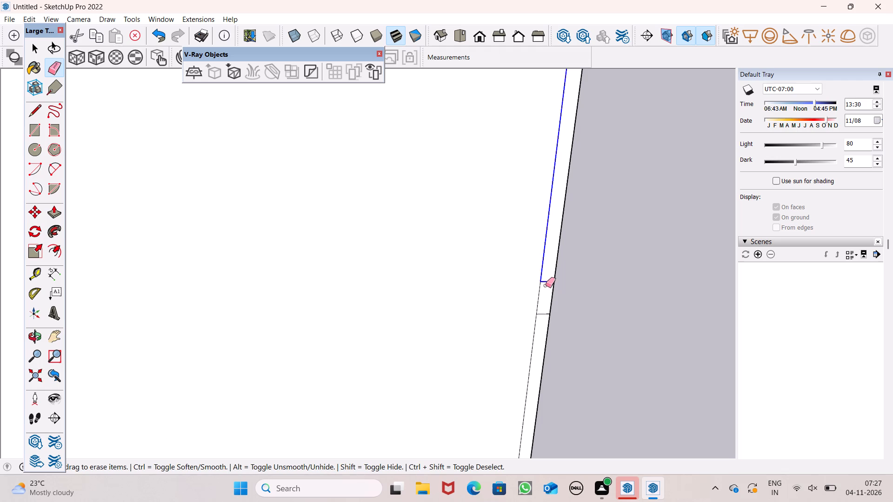
left_click_drag(546, 285, 539, 317)
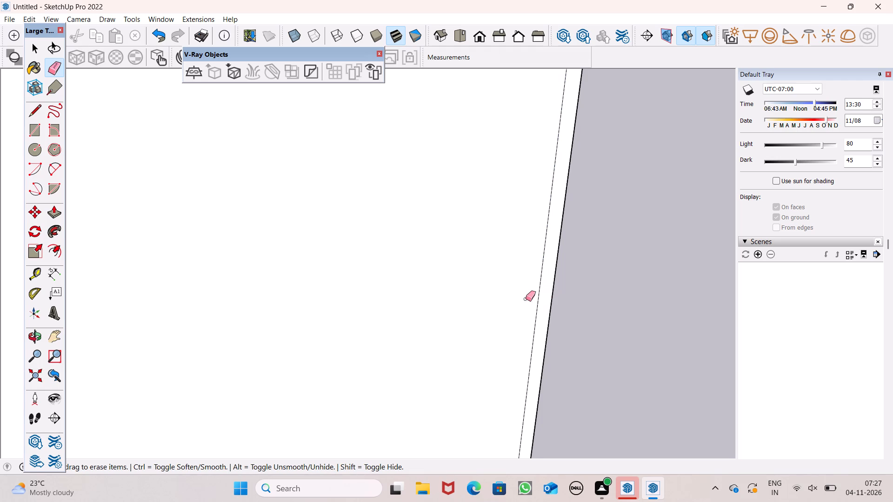
key("space")
Pull the narrow full-height strip at the tall front wall's outer corner forward about 1'11 7/8" as a projecting fin.
scroll(510, 289, "down", 4)
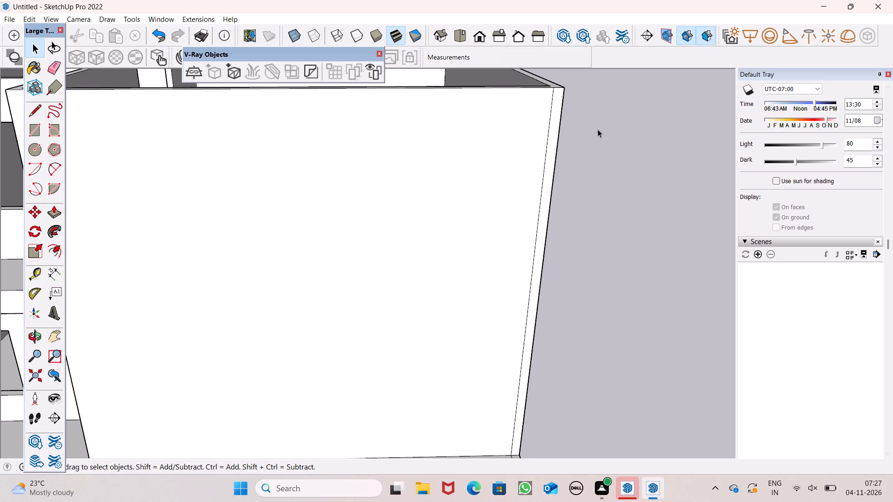
scroll(307, 232, "down", 4)
middle_click_drag(338, 271, 348, 330)
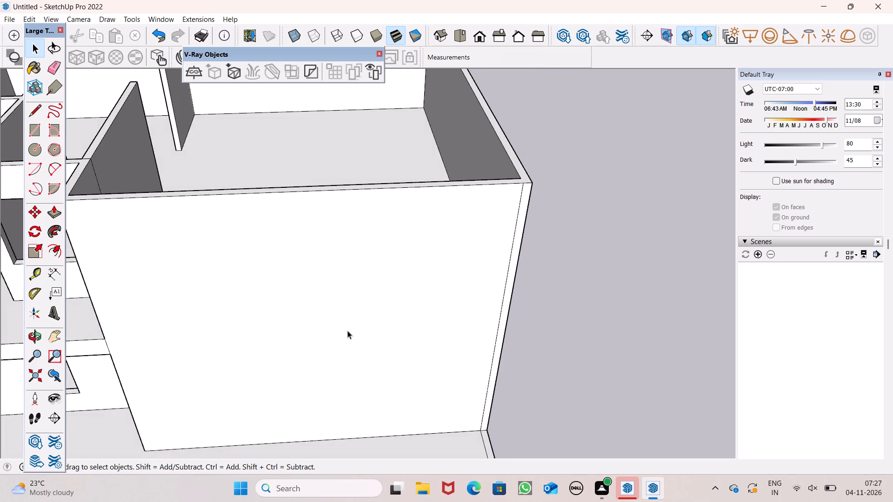
scroll(343, 298, "down", 5)
scroll(377, 255, "down", 6)
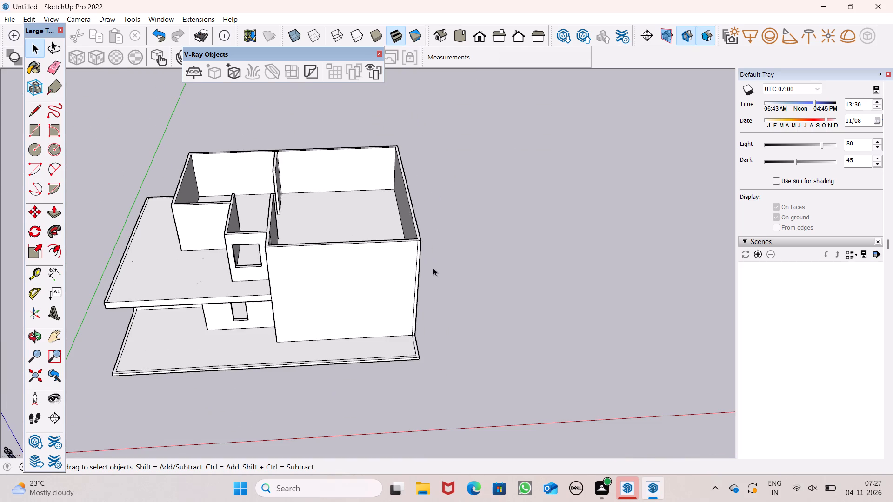
scroll(427, 264, "up", 4)
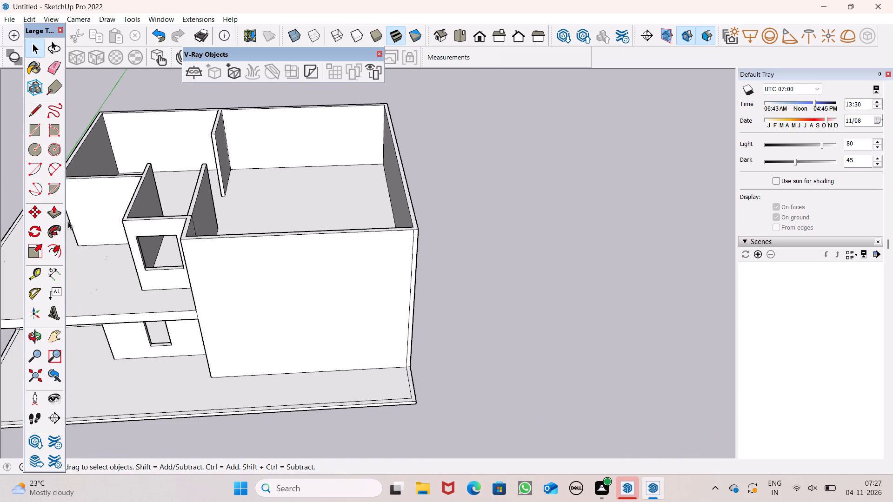
left_click(53, 214)
scroll(359, 262, "up", 2)
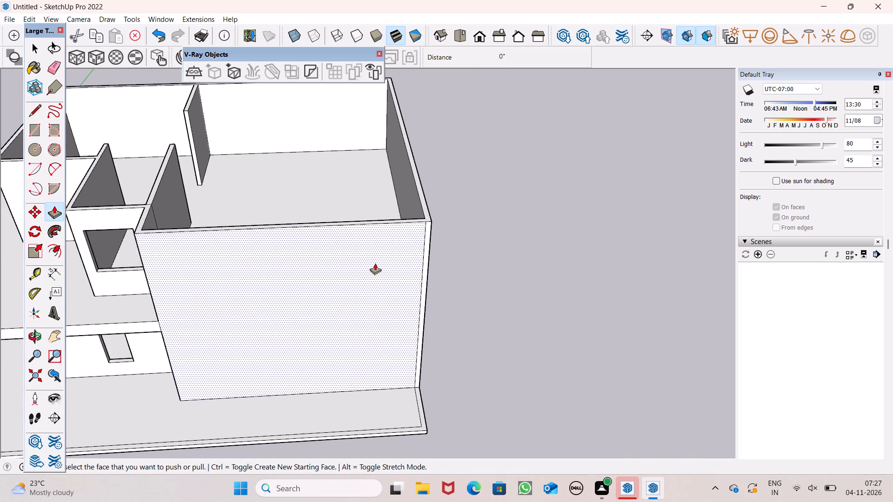
scroll(442, 270, "up", 2)
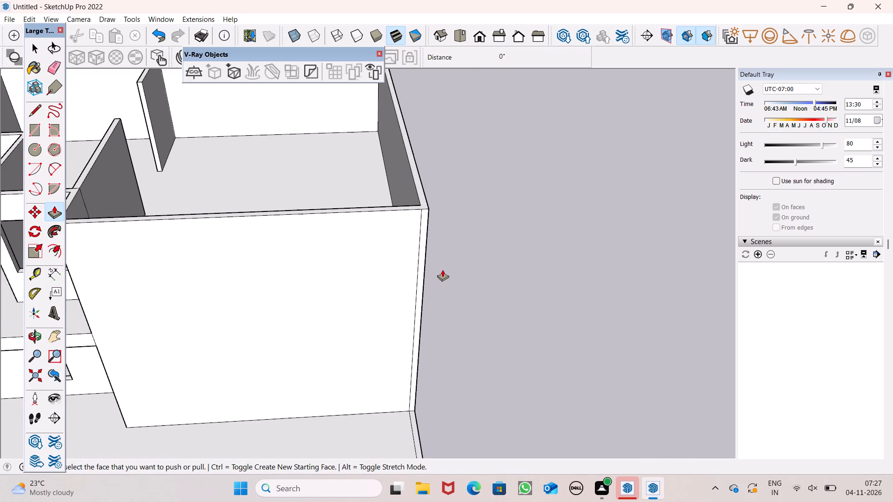
scroll(443, 270, "down", 1)
scroll(431, 238, "up", 1)
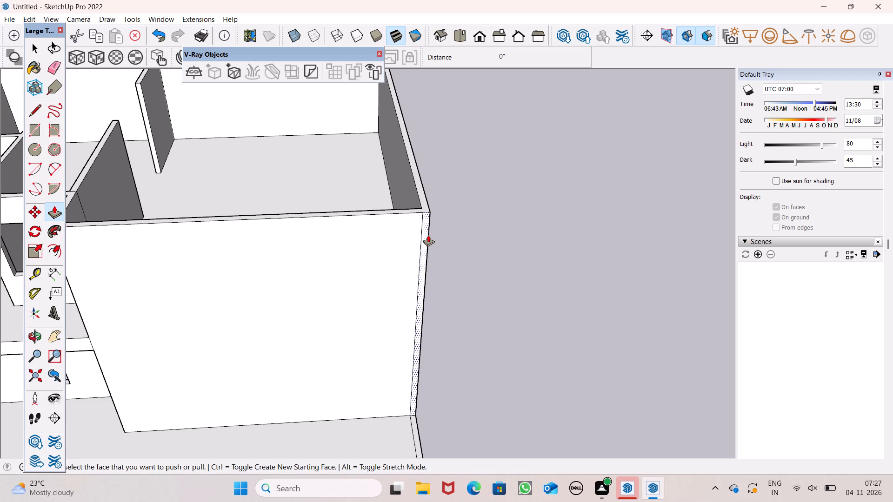
scroll(415, 198, "up", 6)
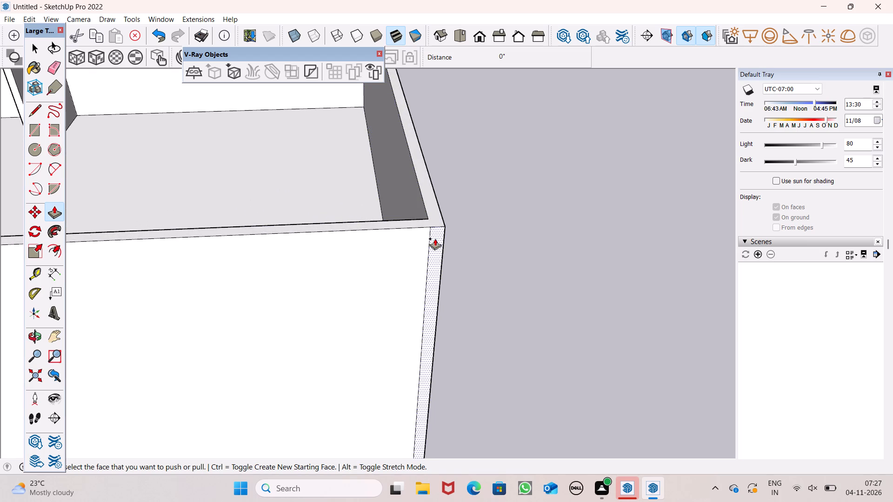
left_click_drag(435, 238, 436, 263)
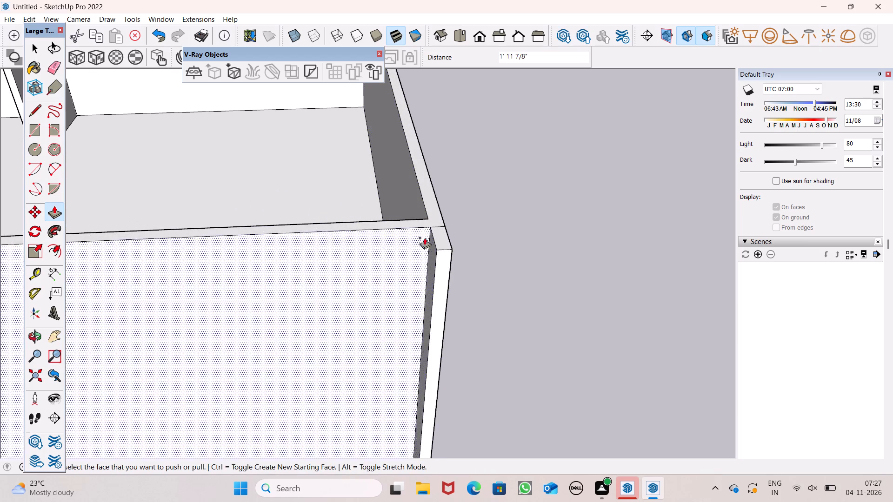
Thicken the projecting corner fin by pulling its inner side face along the tall front wall.
scroll(422, 222, "down", 5)
middle_click_drag(380, 282, 427, 309)
scroll(459, 266, "up", 9)
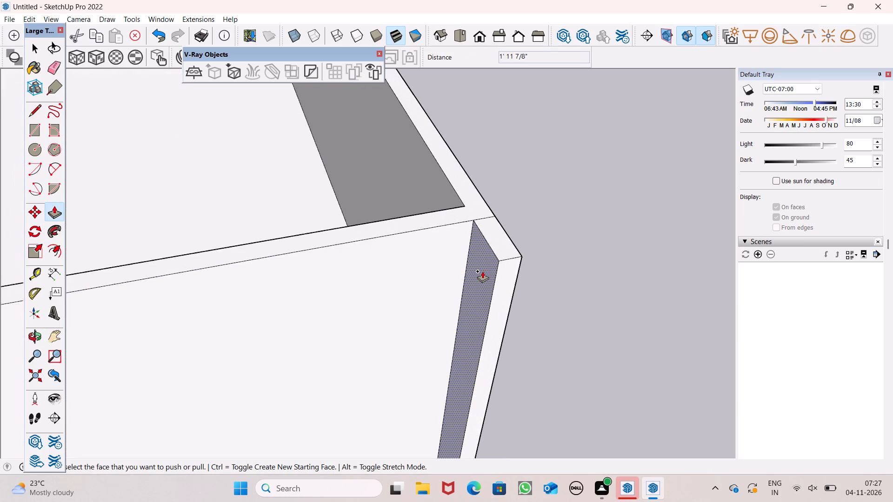
scroll(482, 271, "up", 2)
left_click_drag(485, 271, 465, 286)
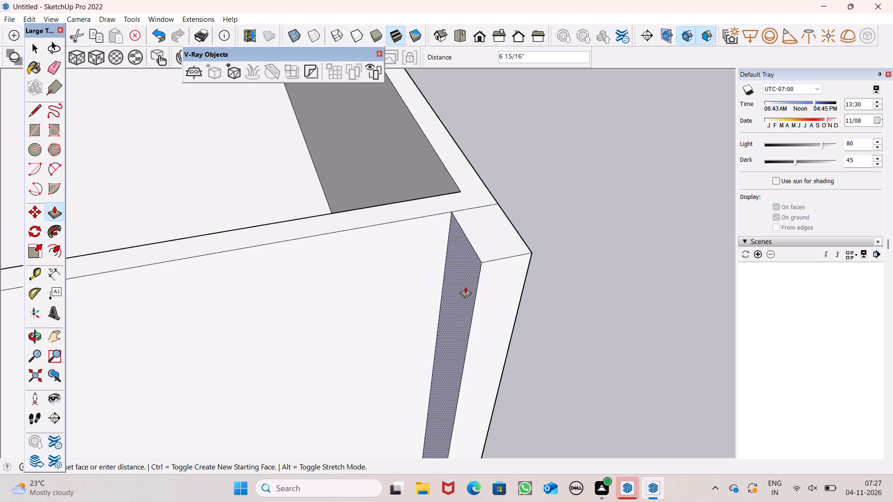
left_click_drag(465, 286, 458, 290)
scroll(414, 203, "down", 6)
middle_click_drag(531, 300, 472, 205)
scroll(493, 191, "down", 9)
middle_click_drag(551, 279, 542, 243)
key("space")
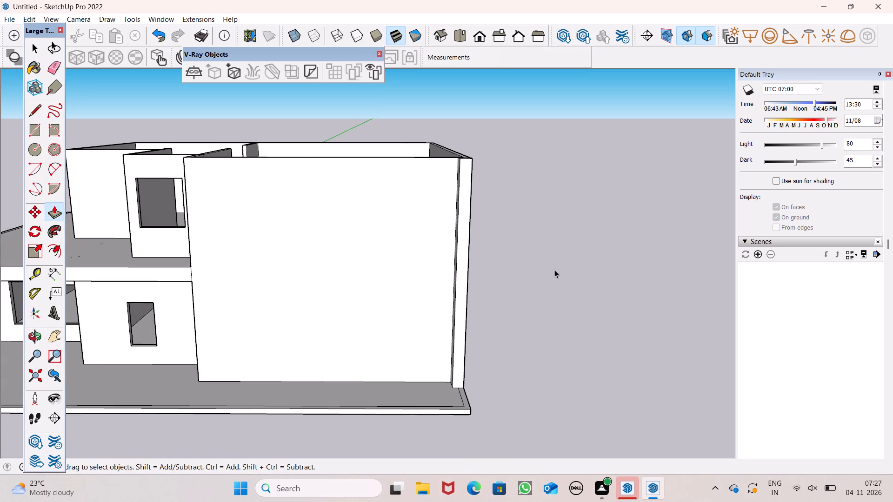
Draw a vertical line on the tall front wall near the corner fin, from the wall's top edge to its base.
scroll(555, 271, "down", 5)
scroll(390, 292, "up", 6)
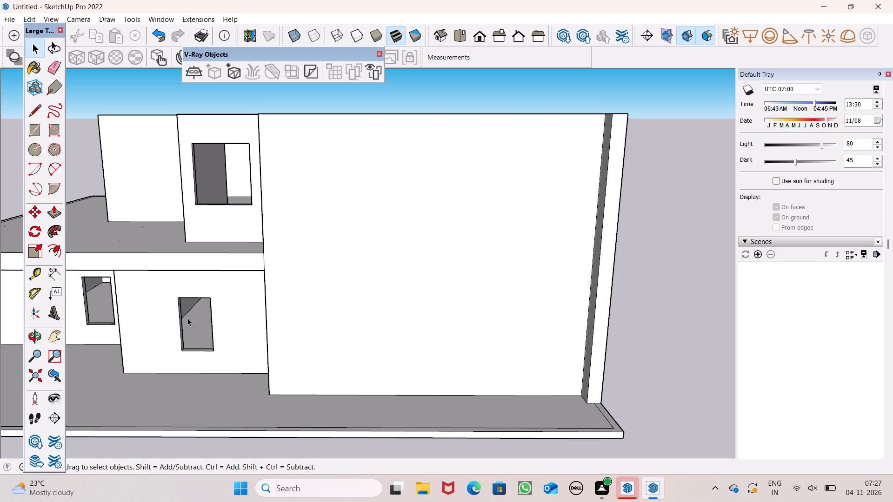
left_click(38, 113)
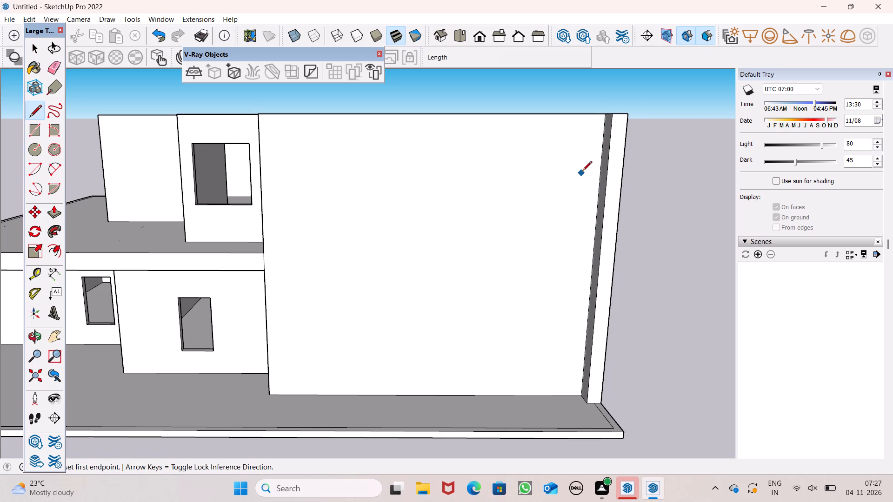
scroll(597, 141, "up", 5)
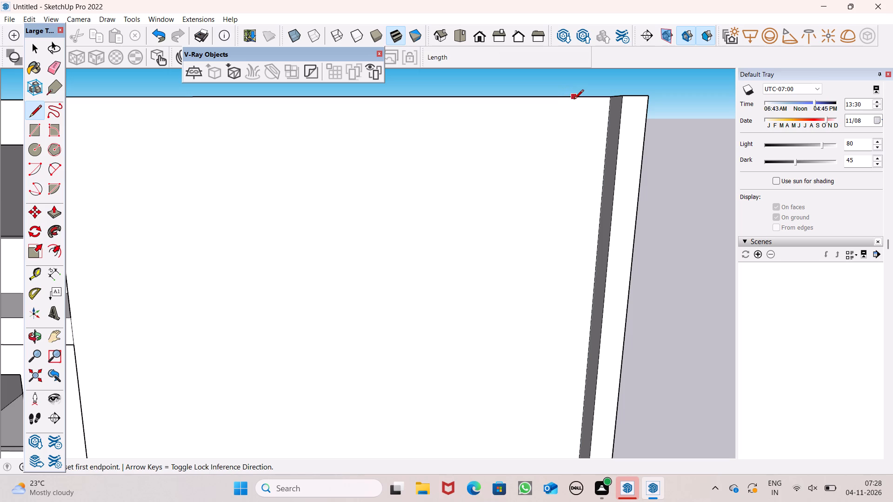
left_click(574, 100)
scroll(571, 188, "down", 6)
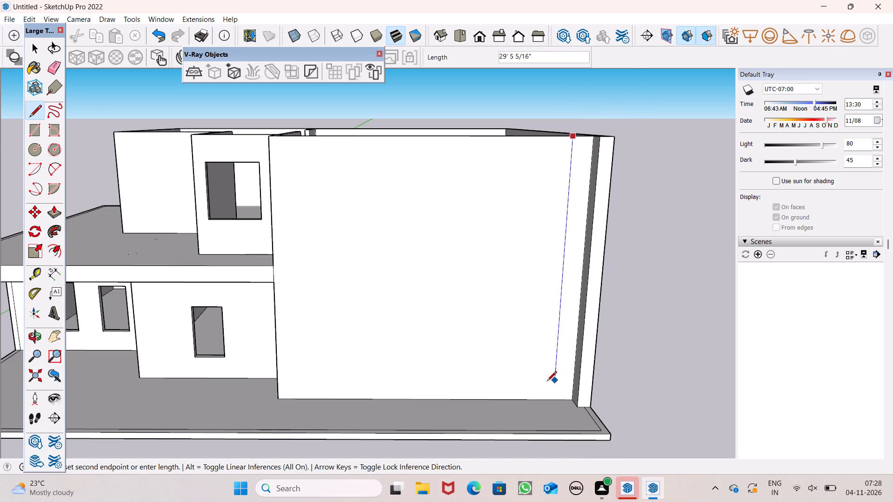
scroll(545, 388, "up", 3)
left_click(561, 406)
scroll(558, 298, "down", 1)
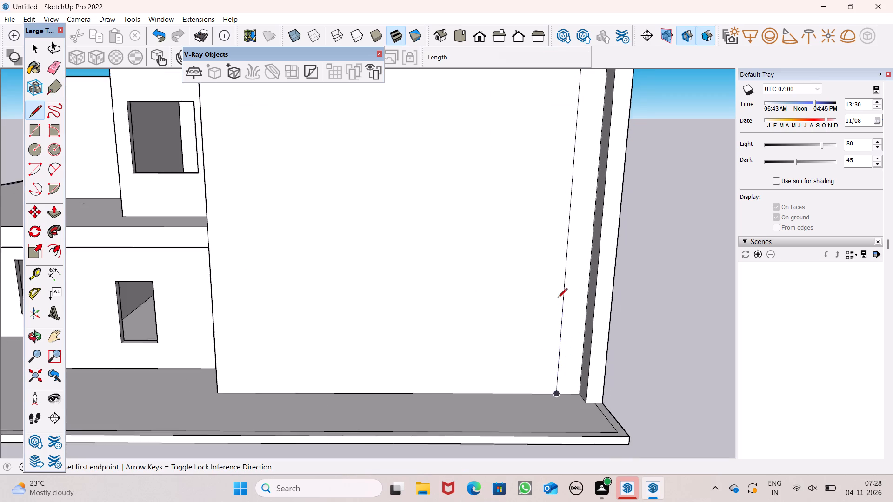
scroll(558, 298, "down", 2)
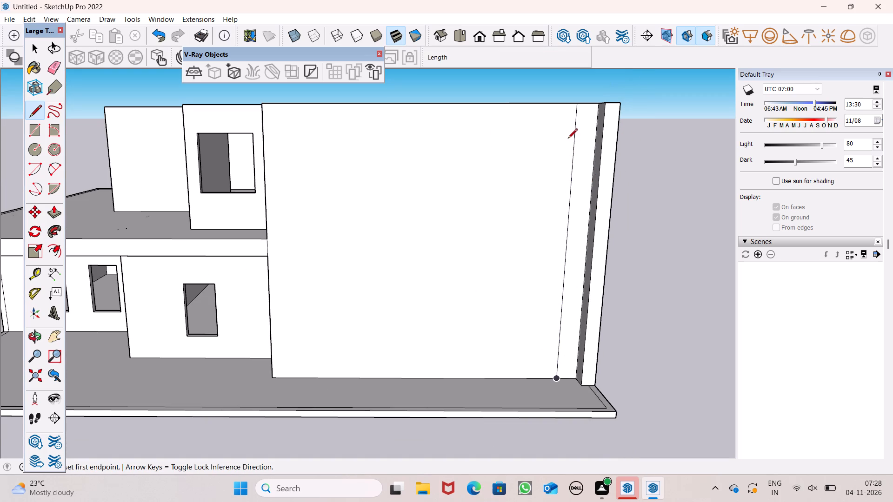
scroll(586, 58, "up", 3)
scroll(565, 91, "up", 5)
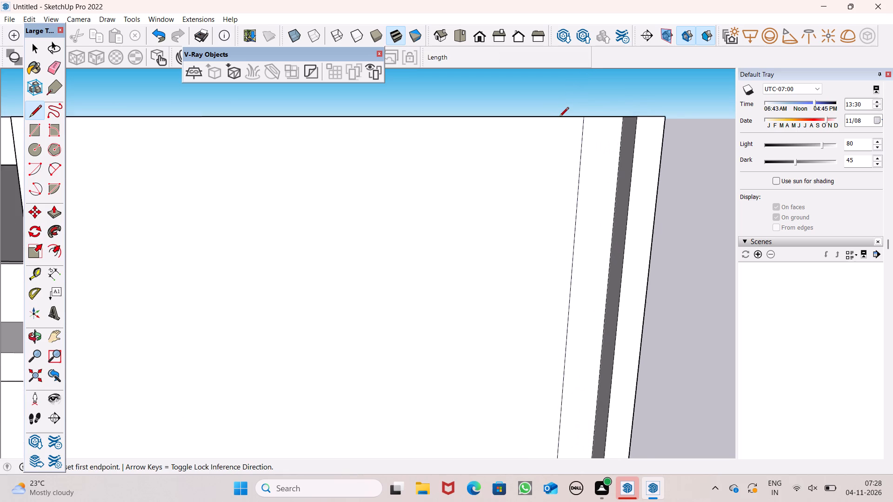
Draw a second vertical line close beside the first on the tall front wall, 32' from its top edge to its base.
scroll(559, 118, "up", 6)
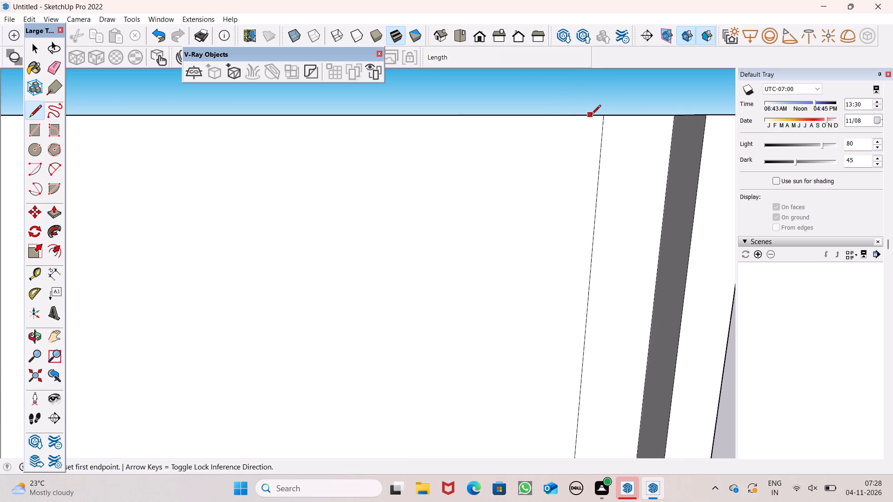
left_click(591, 114)
scroll(586, 306, "down", 6)
scroll(576, 351, "down", 5)
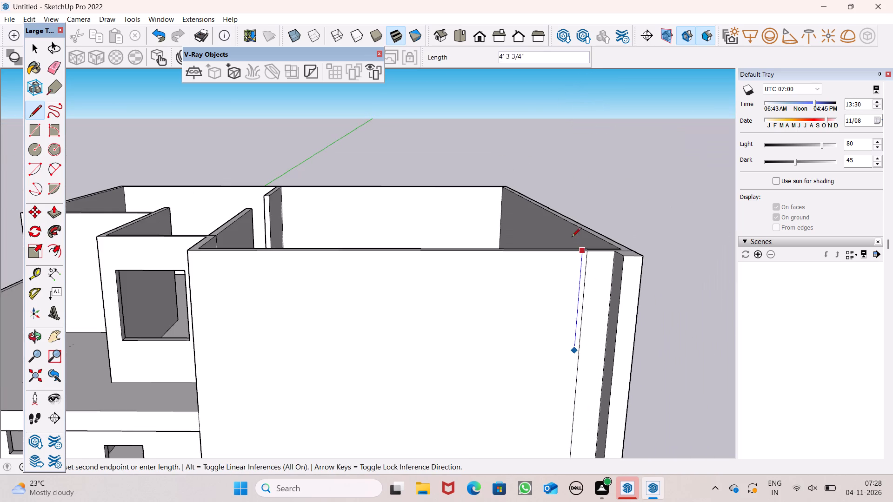
scroll(572, 230, "down", 6)
scroll(555, 410, "up", 6)
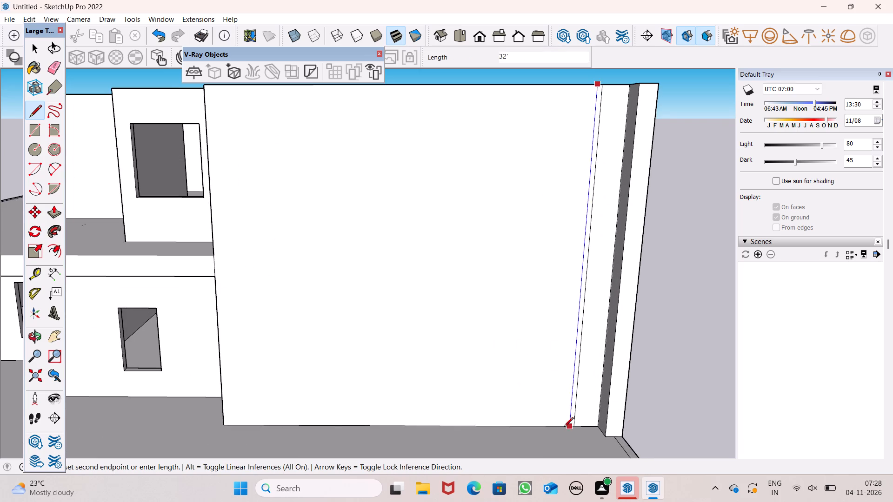
scroll(564, 428, "up", 8)
left_click(572, 427)
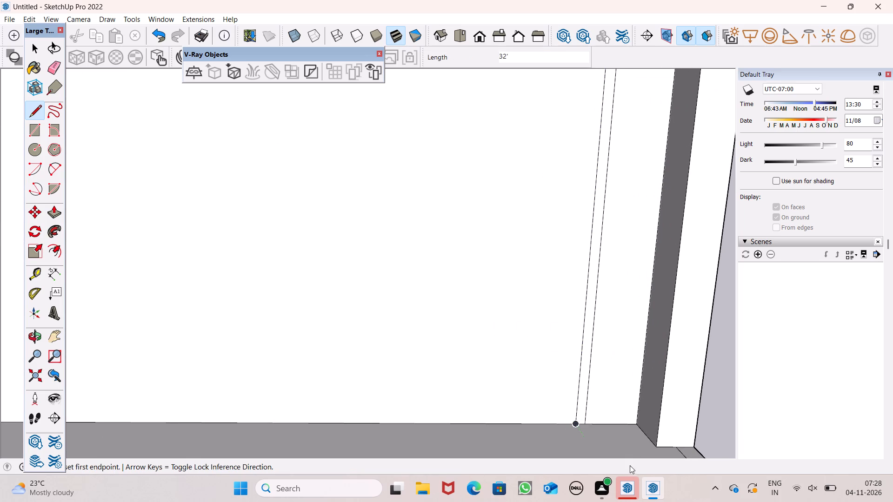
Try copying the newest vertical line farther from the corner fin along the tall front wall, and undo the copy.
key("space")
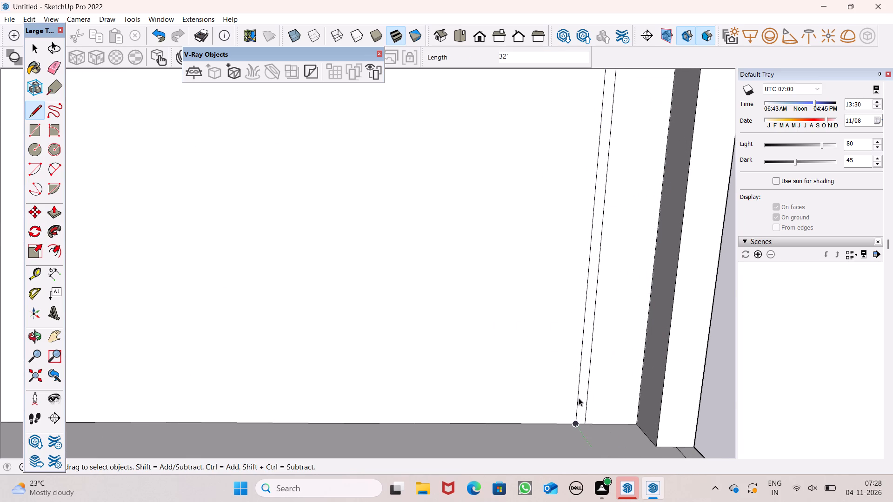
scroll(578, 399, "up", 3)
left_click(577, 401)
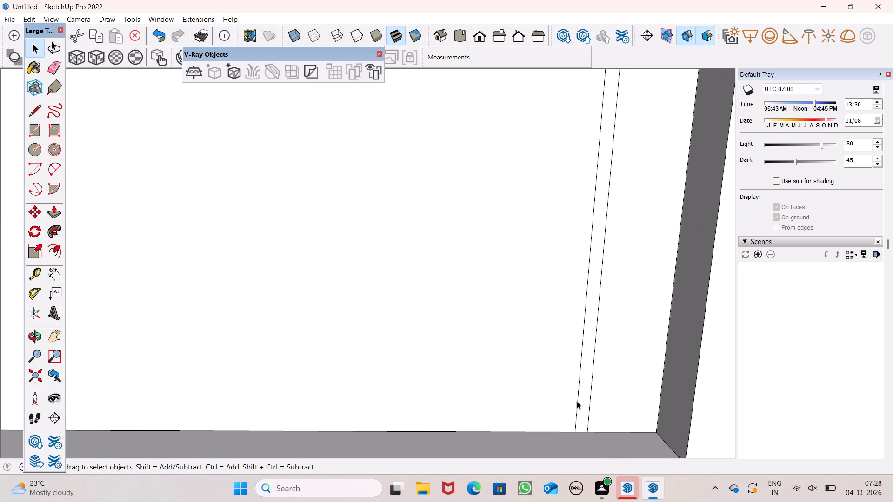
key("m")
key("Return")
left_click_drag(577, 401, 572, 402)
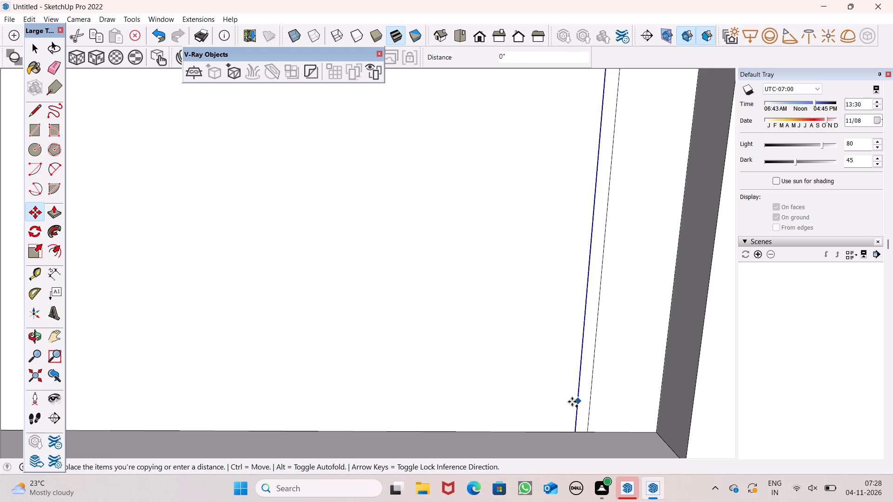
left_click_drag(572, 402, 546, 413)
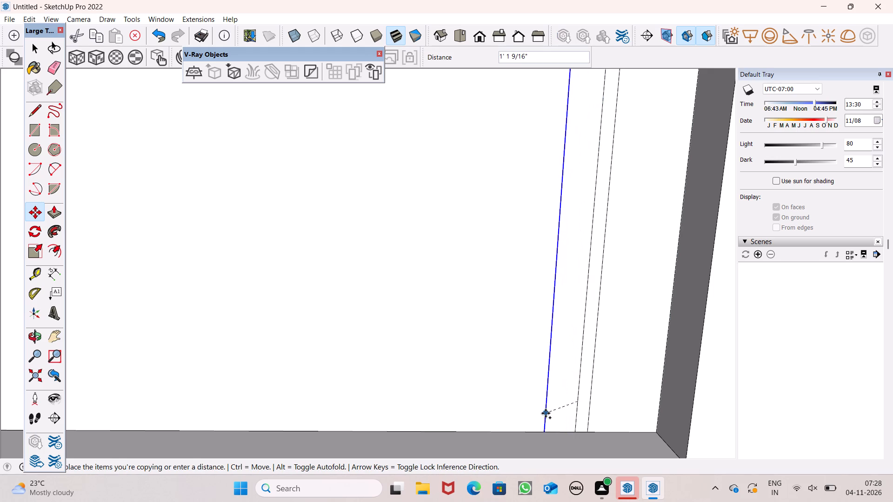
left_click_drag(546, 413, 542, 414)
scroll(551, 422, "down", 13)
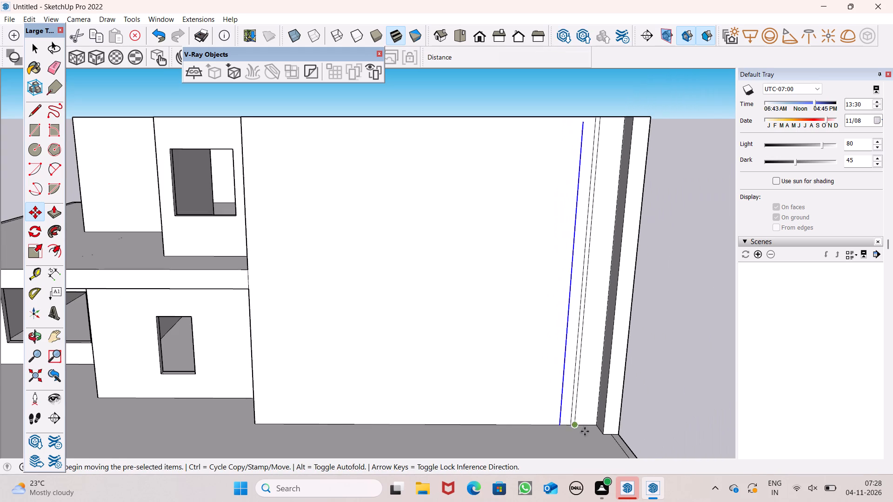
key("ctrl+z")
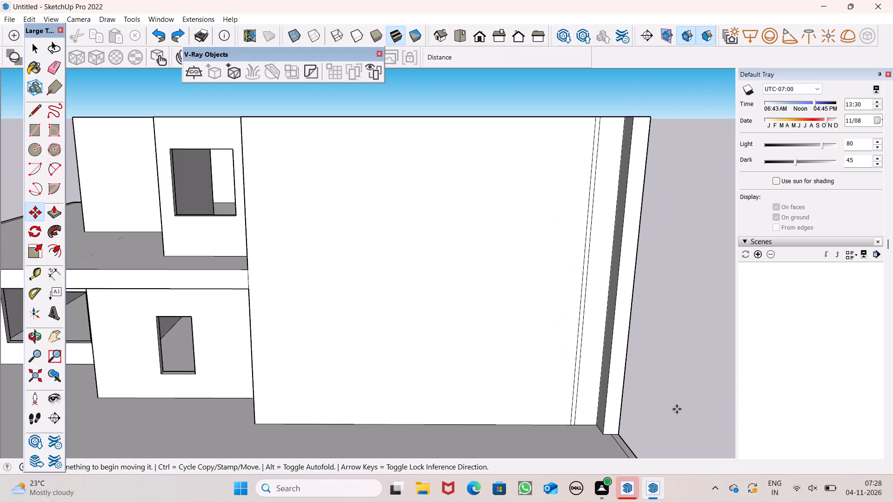
Copy the vertical line farthest from the corner fin about 2'5" along the tall front wall, away from the fin.
key("space")
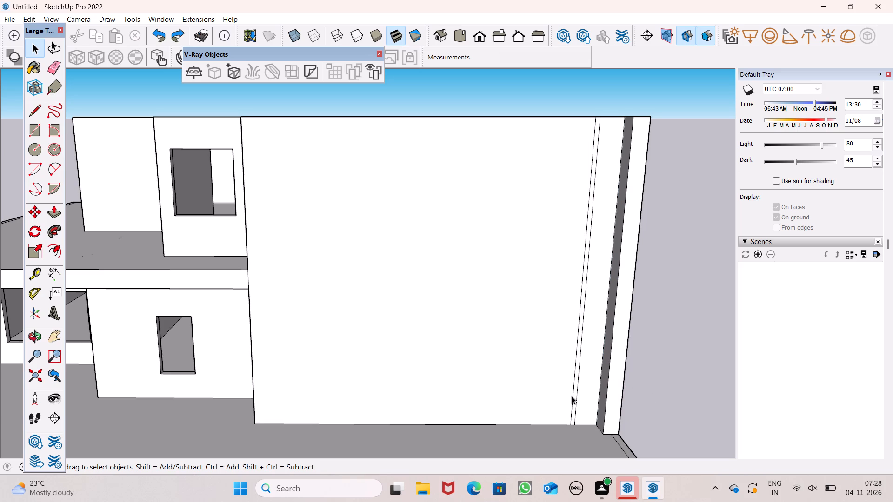
left_click(571, 396)
left_click(573, 394)
key("comma")
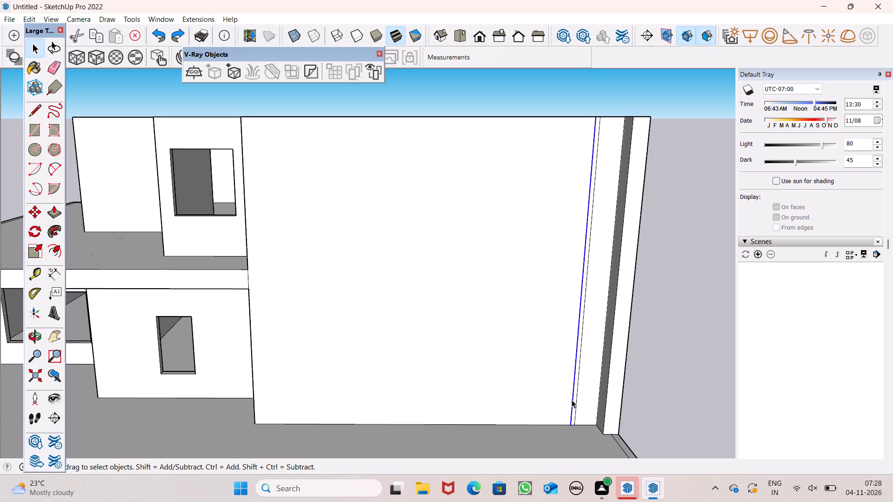
key("m")
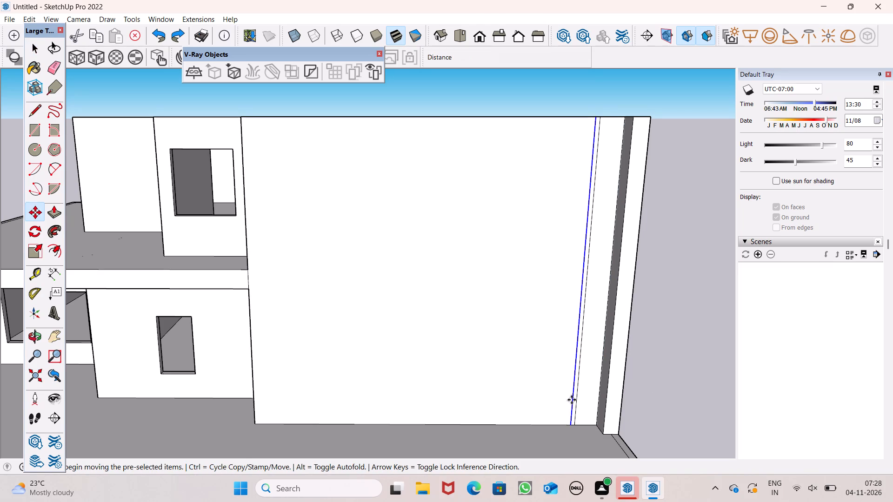
key("Return")
left_click_drag(573, 403, 566, 404)
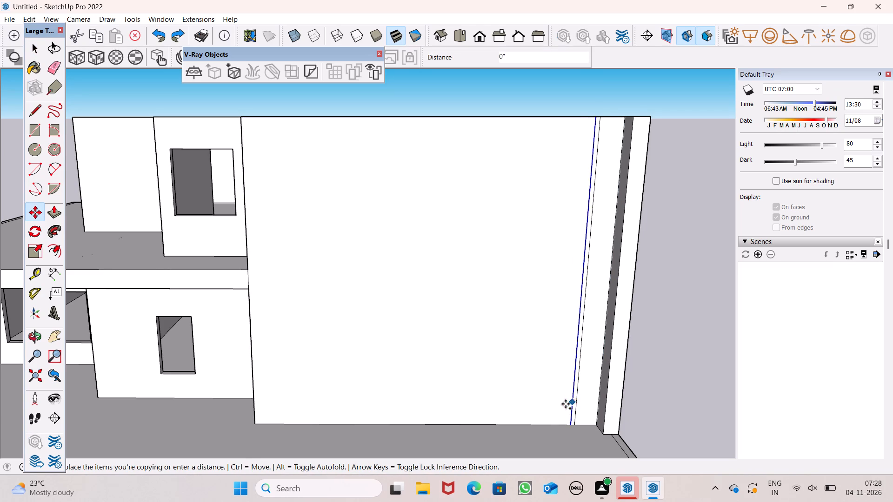
left_click_drag(566, 404, 553, 409)
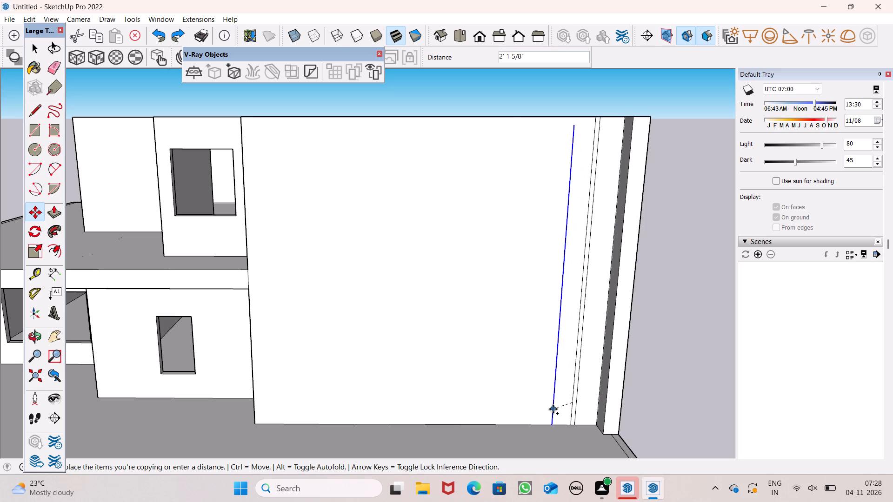
left_click_drag(553, 409, 550, 406)
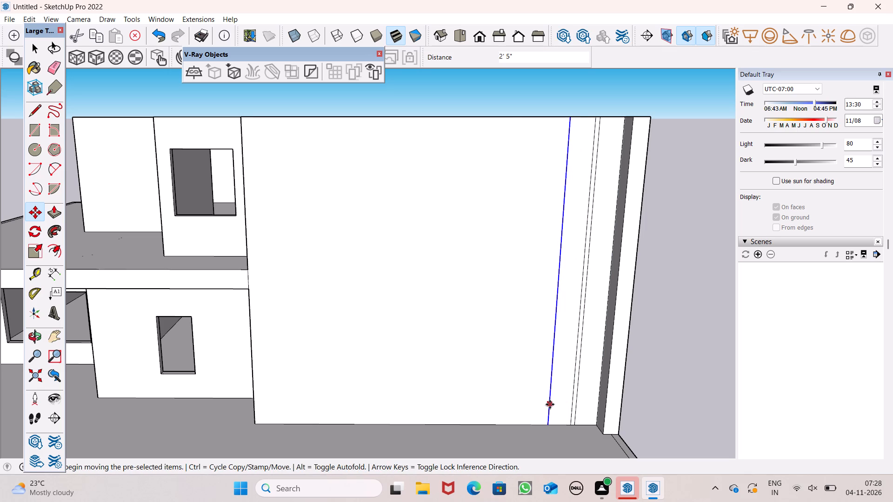
Copy that line about 8 9/16" farther from the fin, moving the copy back about 4 11/16" to form a narrow strip.
left_click_drag(550, 403, 548, 403)
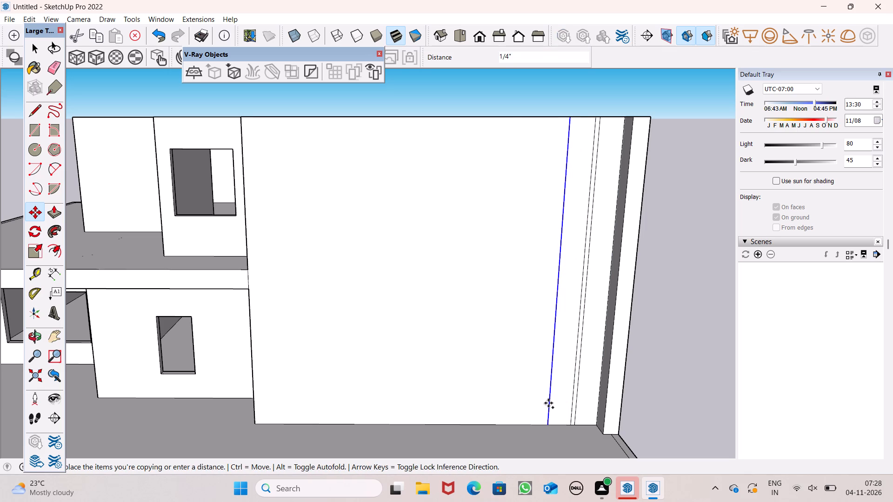
left_click_drag(548, 403, 544, 404)
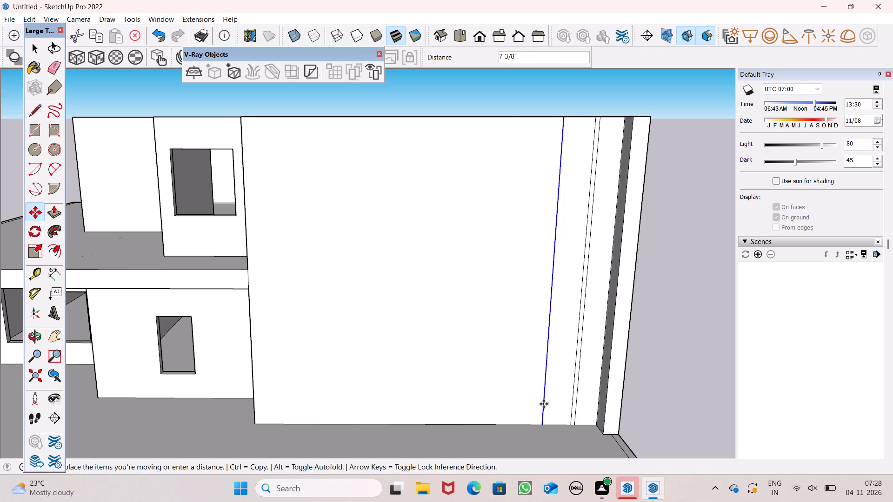
left_click_drag(544, 404, 543, 404)
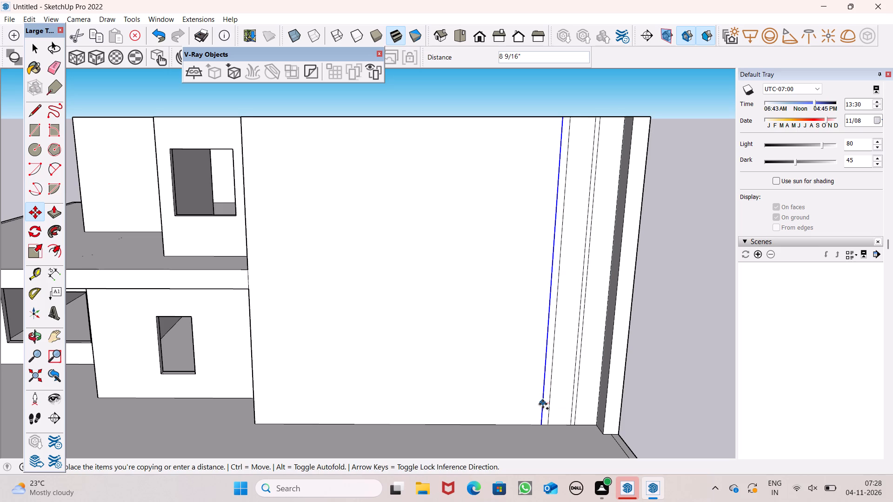
left_click_drag(543, 404, 543, 402)
scroll(542, 401, "up", 9)
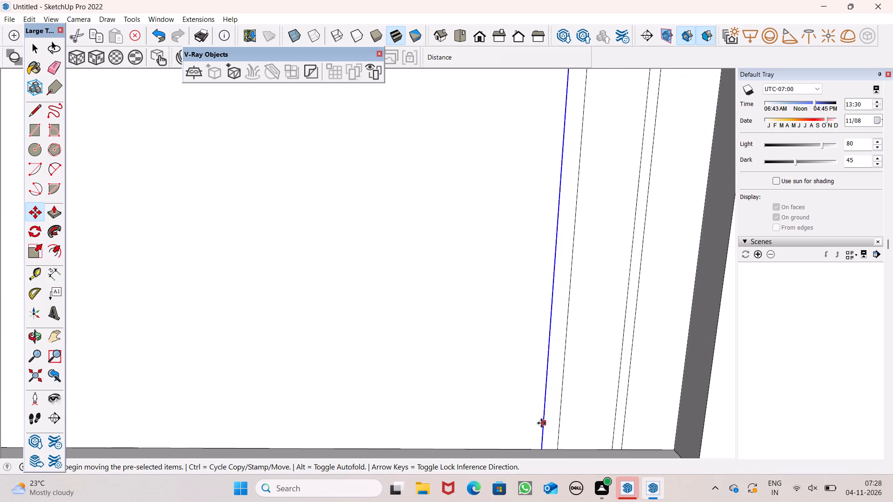
left_click_drag(543, 420, 553, 420)
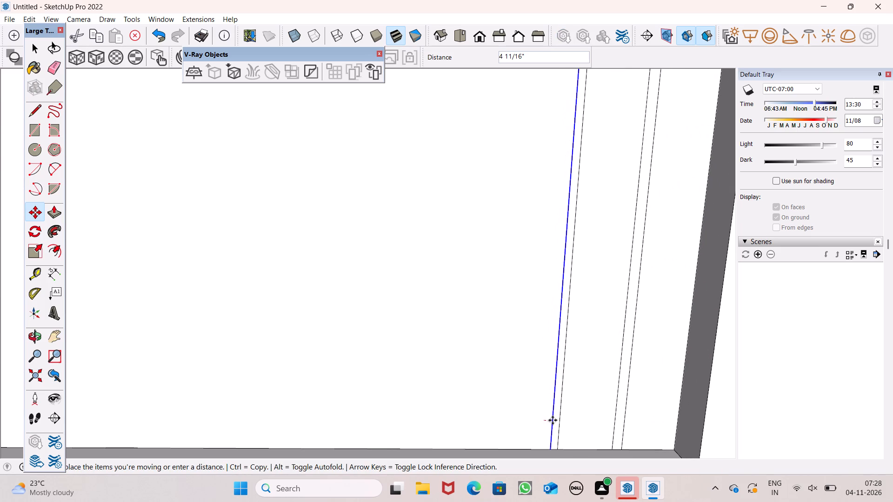
left_click_drag(553, 420, 553, 420)
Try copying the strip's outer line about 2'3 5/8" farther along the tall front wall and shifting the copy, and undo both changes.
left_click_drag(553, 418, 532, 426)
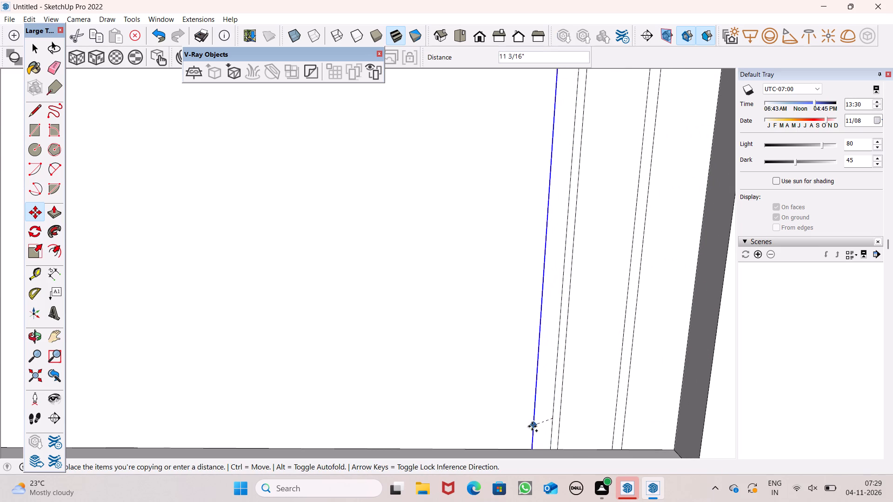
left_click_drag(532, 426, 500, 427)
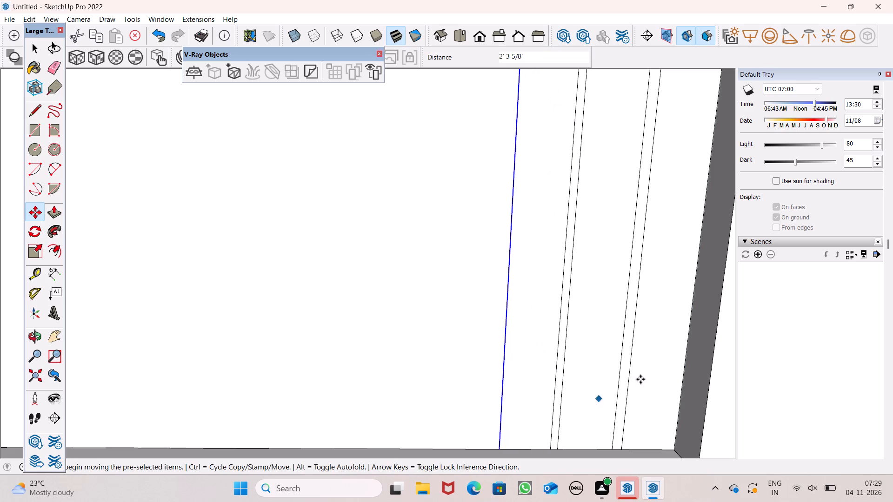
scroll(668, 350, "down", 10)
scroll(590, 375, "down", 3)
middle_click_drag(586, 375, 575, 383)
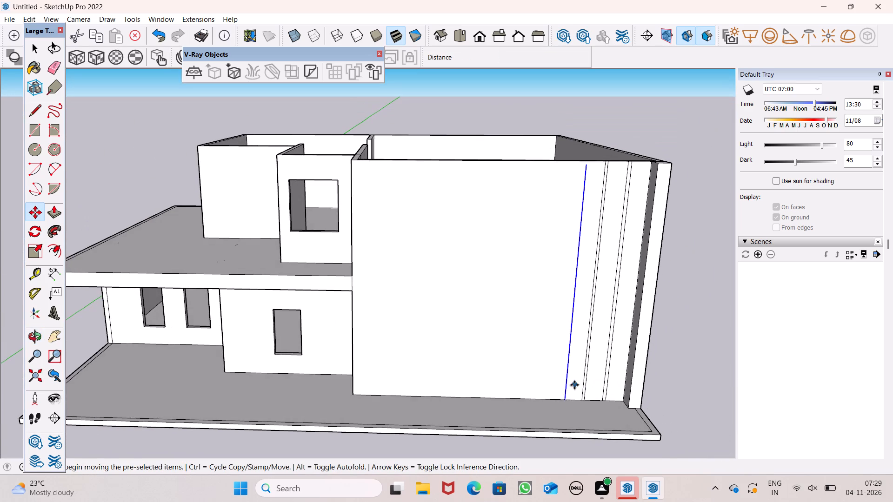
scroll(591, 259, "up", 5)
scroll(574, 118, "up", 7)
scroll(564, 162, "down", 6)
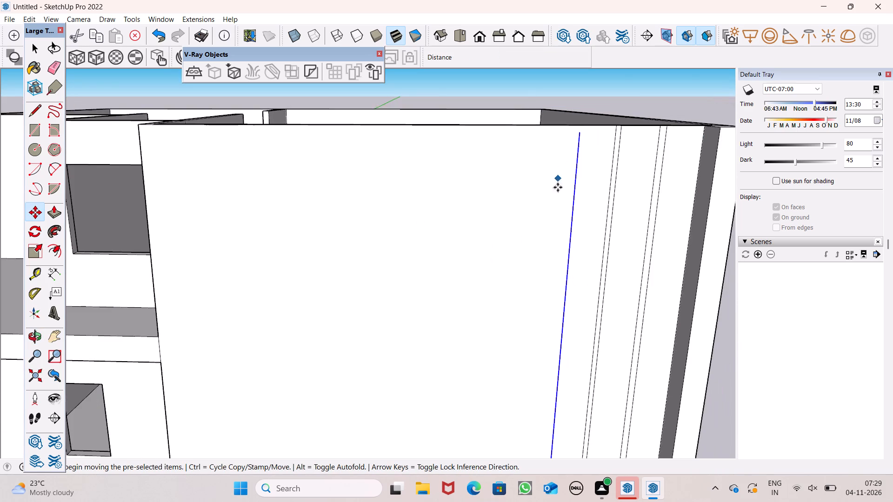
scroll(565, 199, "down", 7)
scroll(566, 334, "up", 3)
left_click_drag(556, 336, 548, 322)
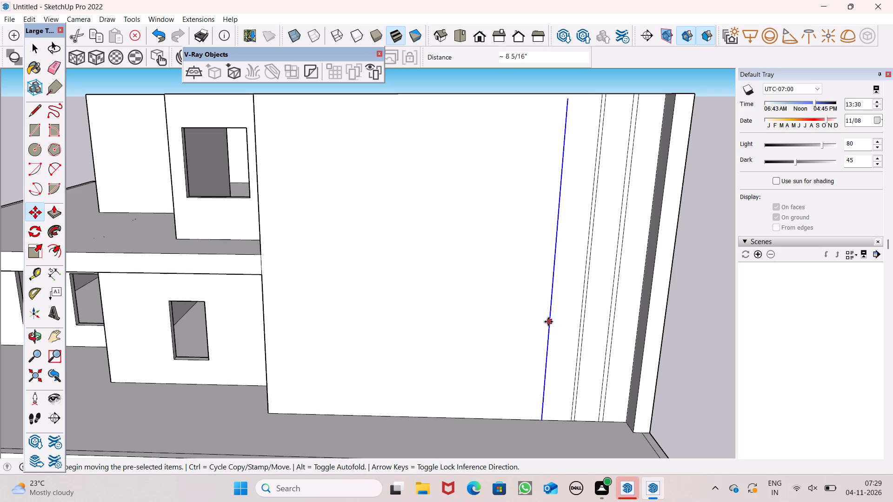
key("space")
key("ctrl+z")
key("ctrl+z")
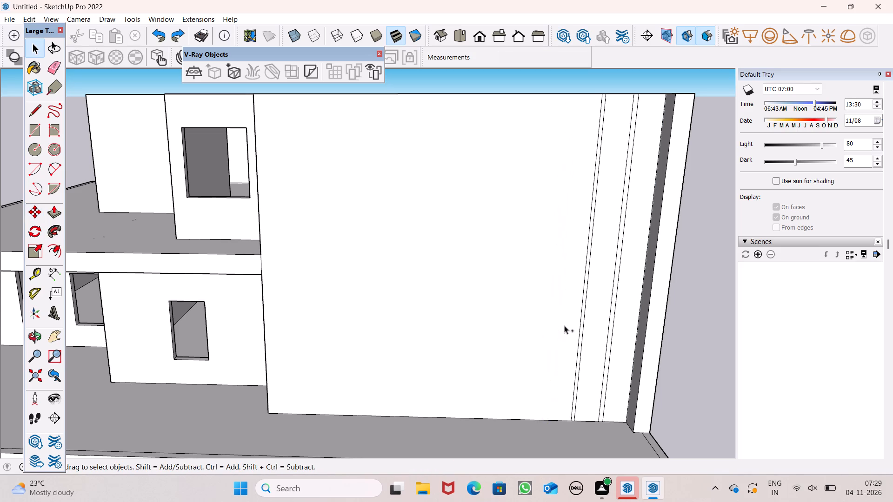
Copy the second strip's outer line about 2'8" along the tall front wall, away from the corner fin.
left_click(582, 310)
key("m")
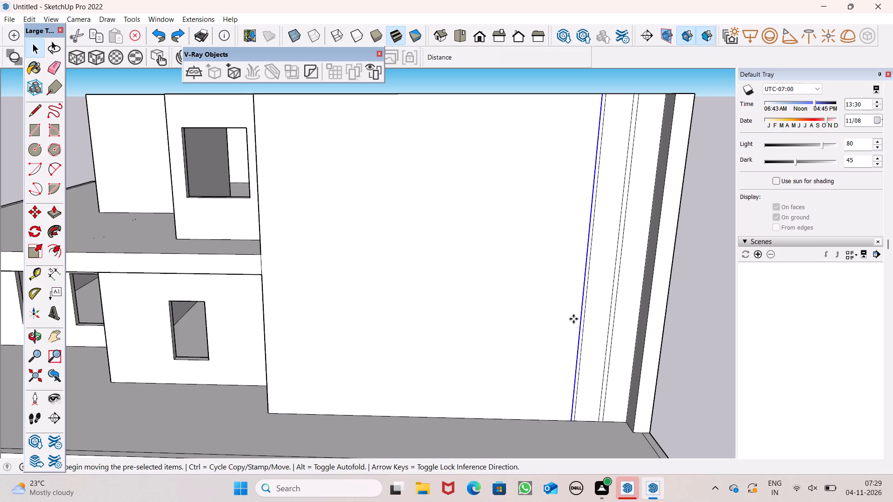
key("Return")
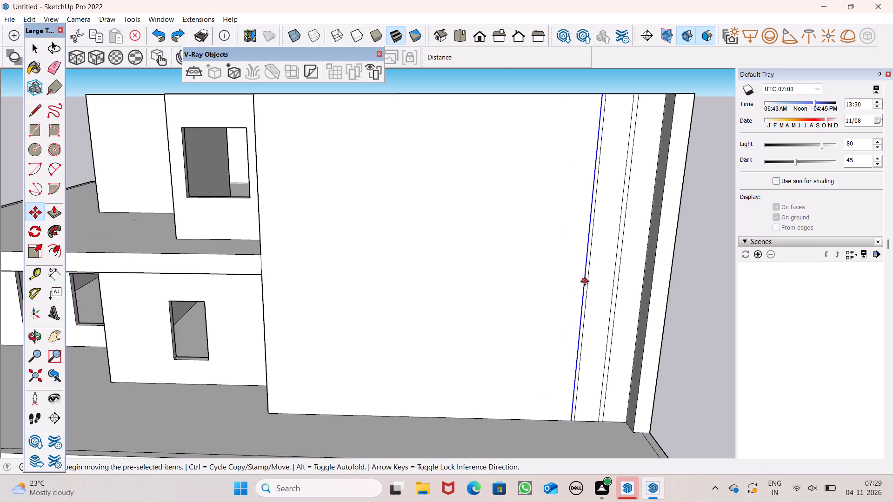
left_click_drag(585, 280, 547, 289)
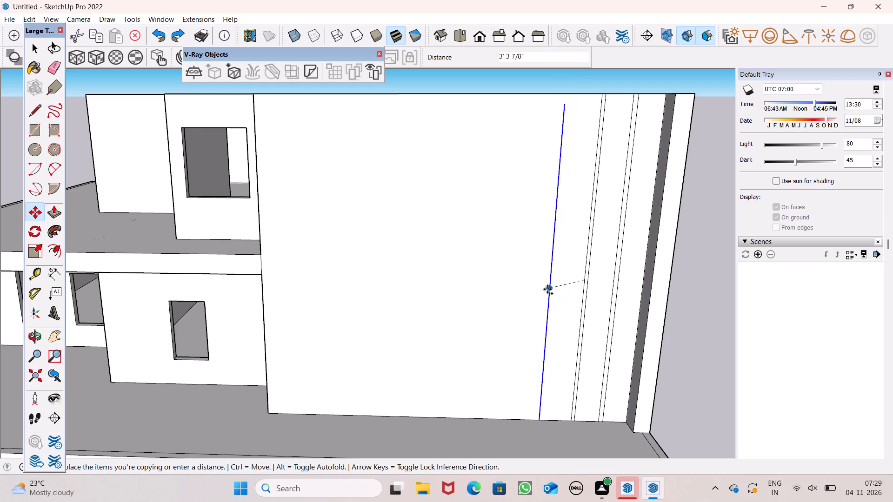
left_click_drag(547, 289, 549, 283)
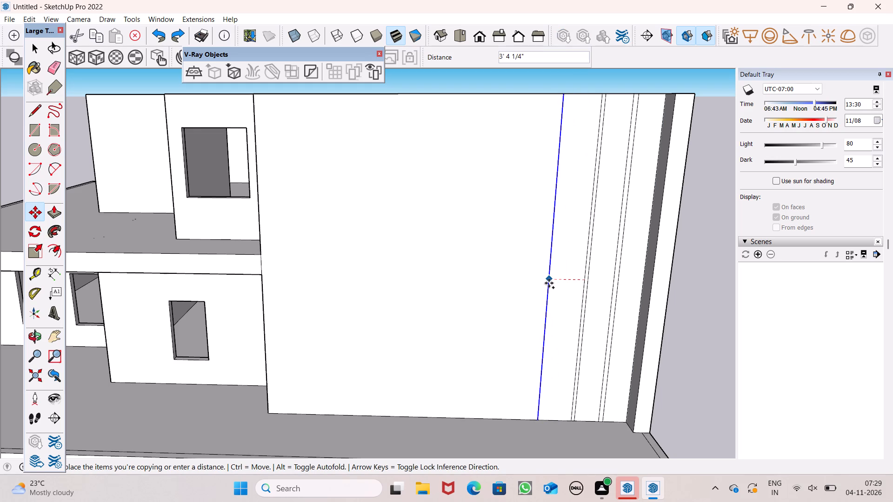
left_click_drag(549, 283, 552, 282)
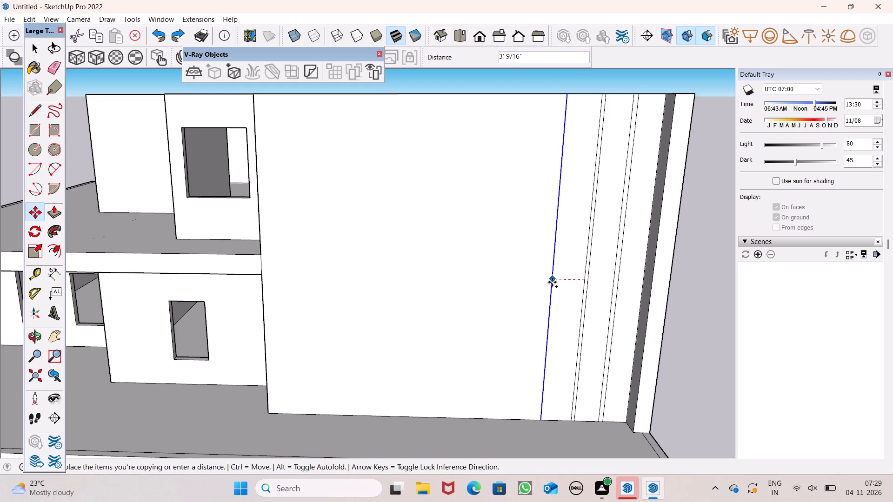
left_click_drag(552, 282, 555, 282)
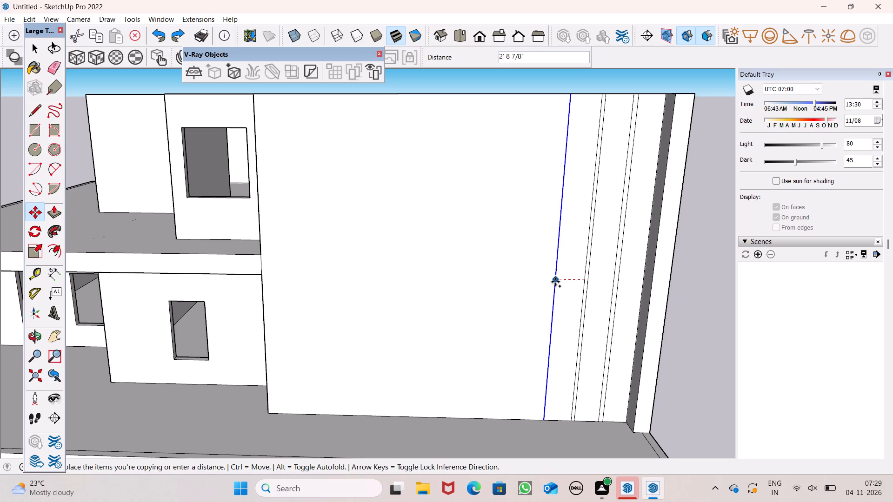
left_click_drag(555, 282, 557, 281)
Copy the newest vertical line about 8 5/16" farther from the corner fin to form the third narrow strip.
left_click_drag(557, 281, 555, 285)
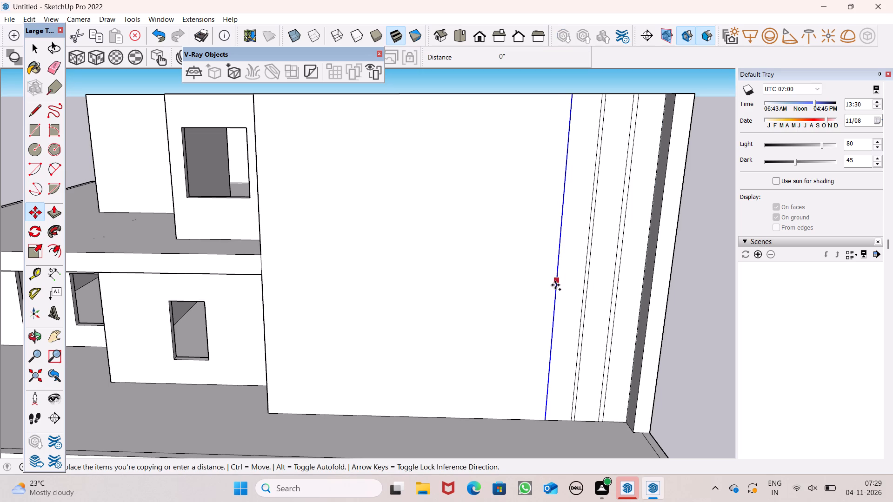
left_click_drag(555, 285, 547, 284)
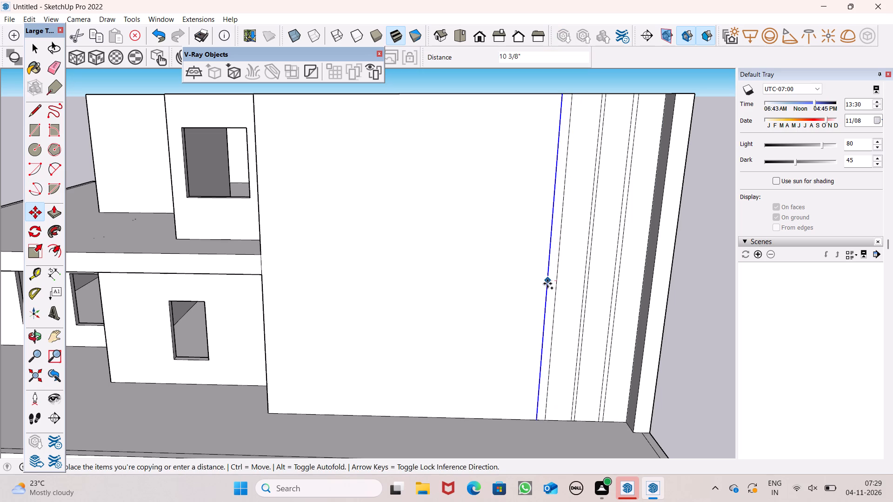
left_click_drag(547, 284, 549, 284)
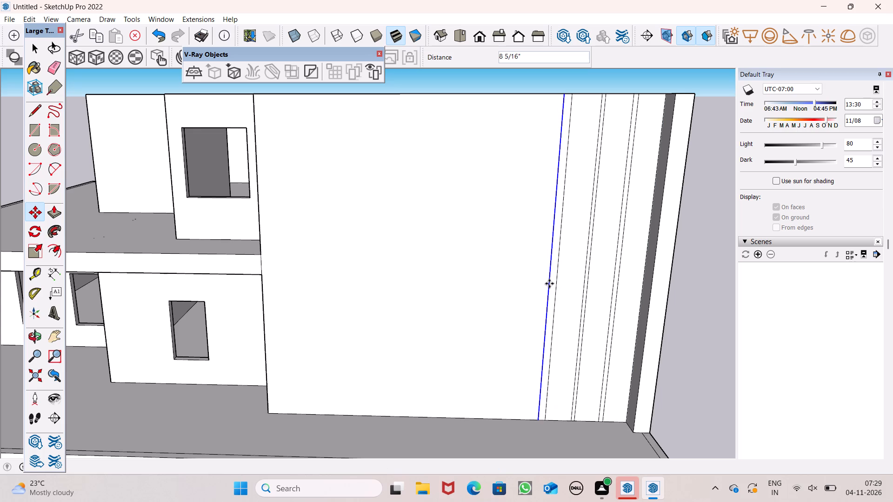
Form a fourth strip by copying the third strip's outer line about 1'7" away from the fin, and that copy about 8 13/16" farther.
left_click(549, 284)
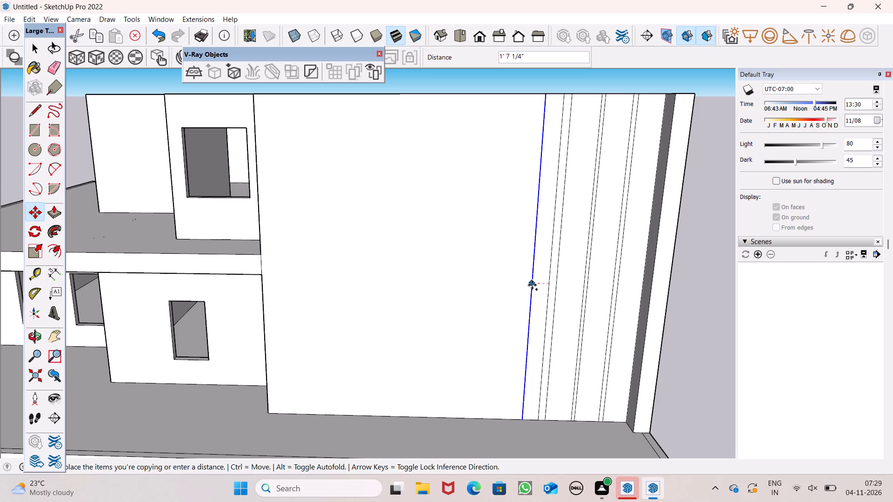
left_click_drag(532, 285, 521, 290)
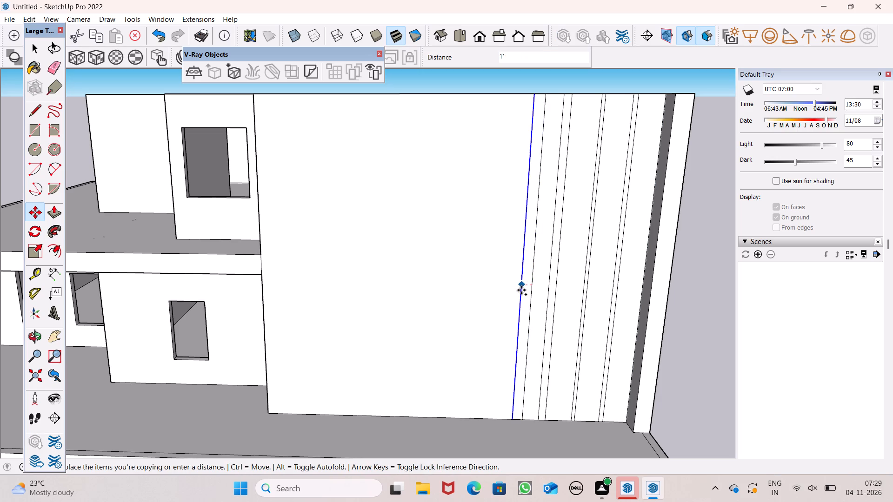
left_click_drag(521, 290, 525, 287)
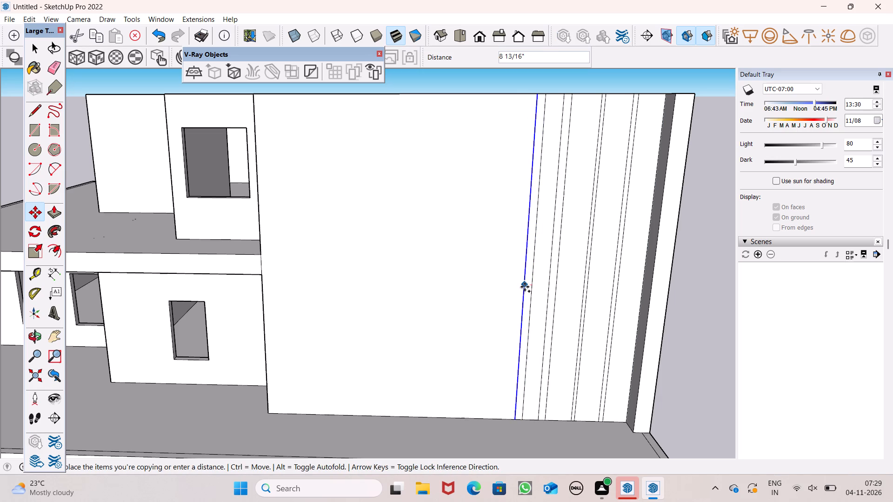
left_click_drag(525, 287, 524, 287)
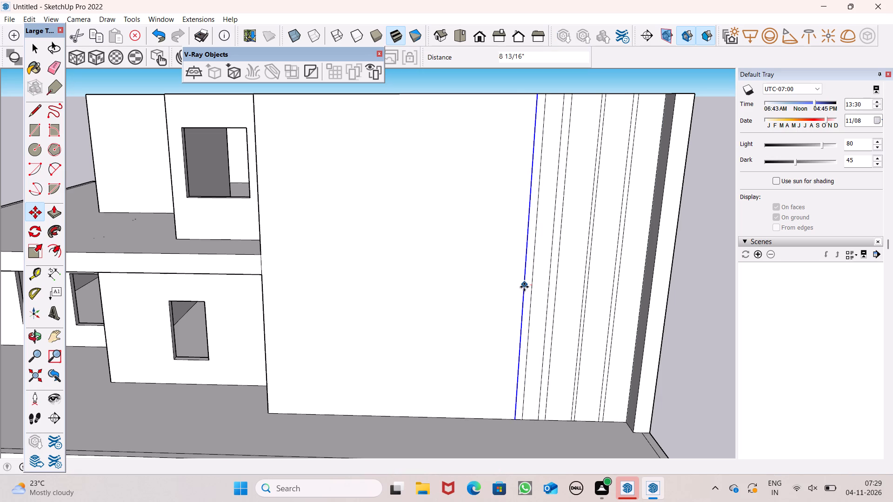
Form a fifth strip by copying the fourth strip's outer line about 2' away from the fin, and that copy about 8 9/16" farther.
left_click_drag(524, 287, 516, 289)
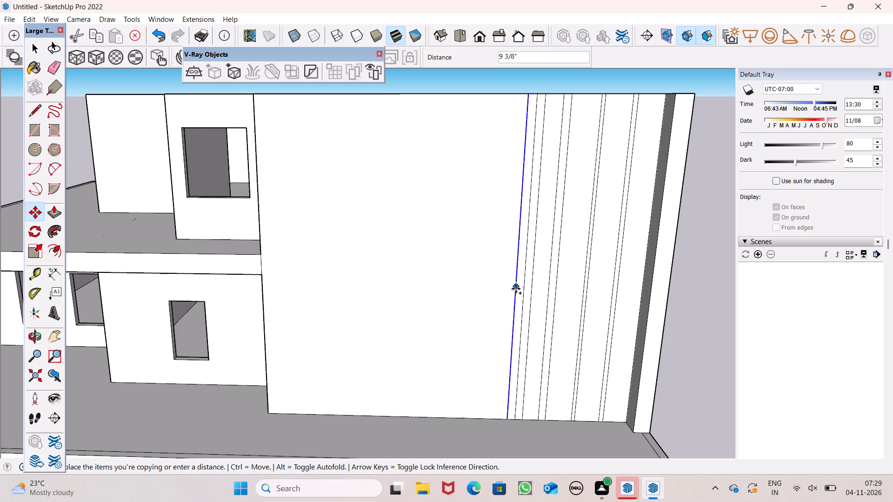
left_click_drag(516, 289, 509, 292)
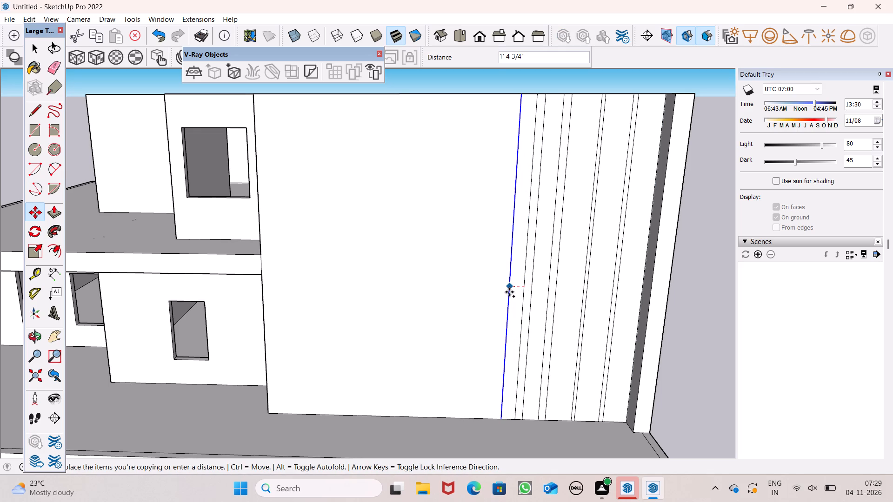
left_click_drag(509, 292, 503, 293)
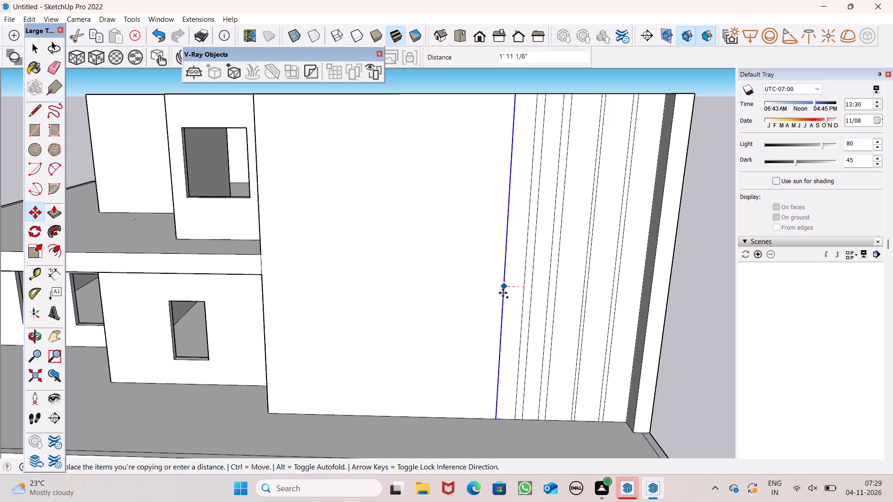
left_click_drag(503, 293, 503, 292)
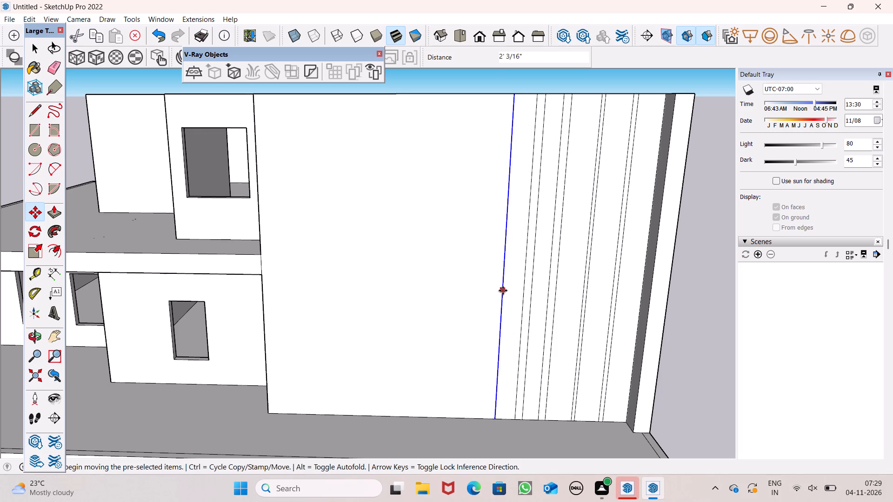
left_click_drag(503, 287, 493, 286)
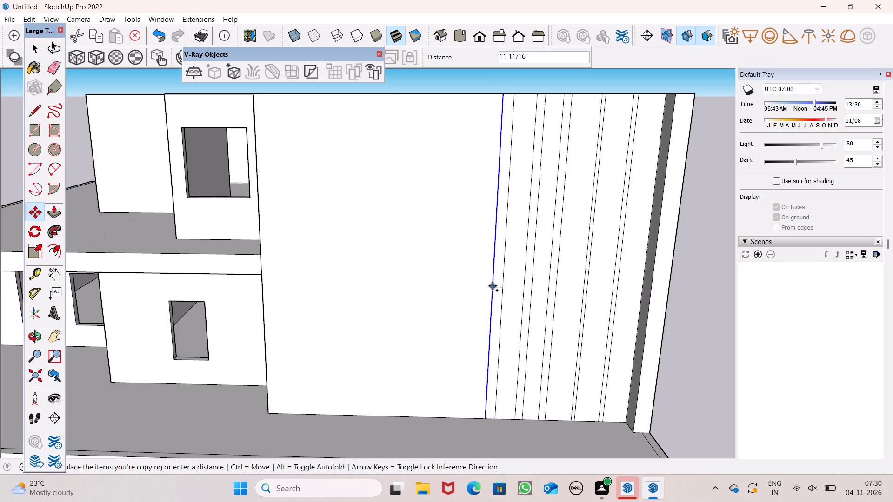
left_click_drag(493, 286, 495, 284)
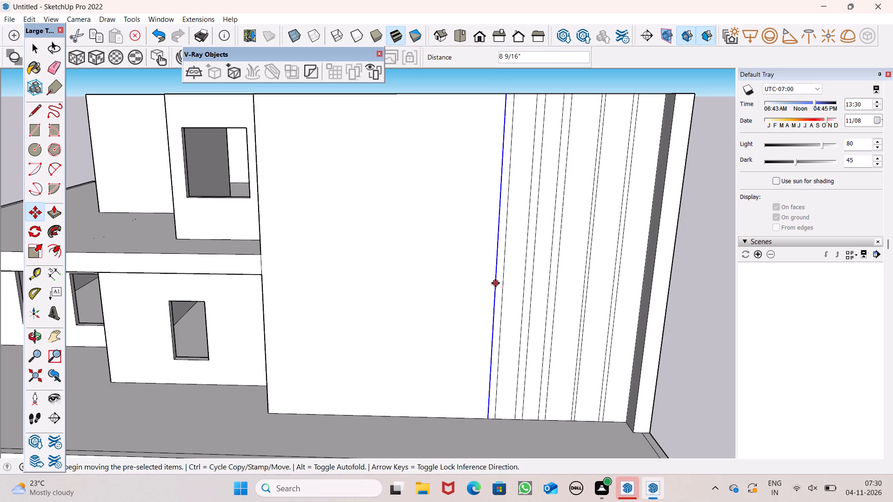
Form a sixth narrow strip by copying the fifth strip's outer line about 2'9" away from the fin, and that copy slightly farther.
left_click_drag(495, 283, 478, 283)
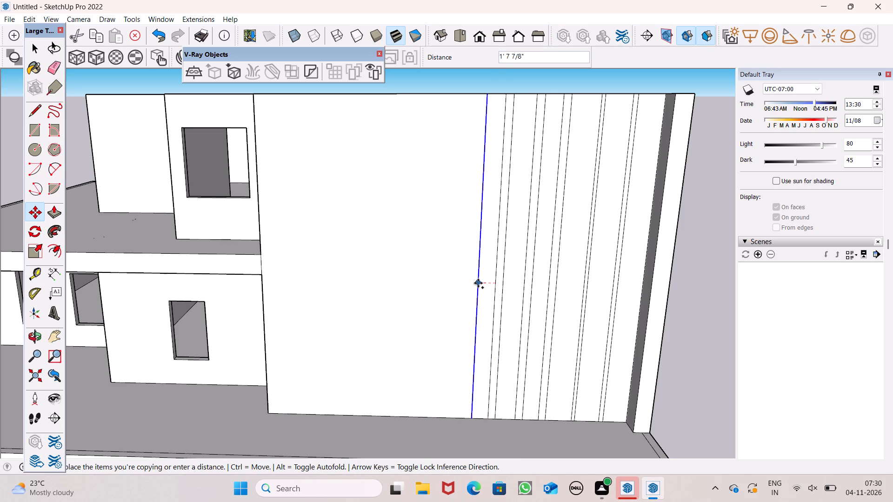
left_click_drag(478, 283, 465, 285)
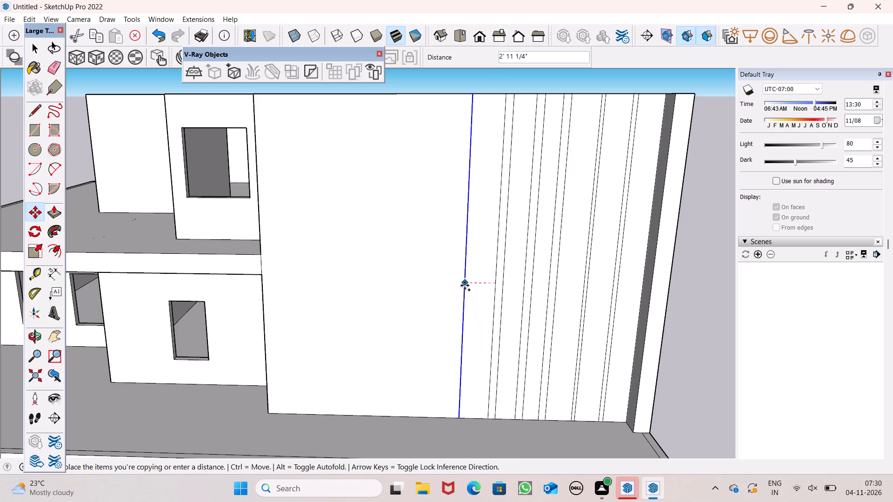
left_click_drag(465, 285, 466, 284)
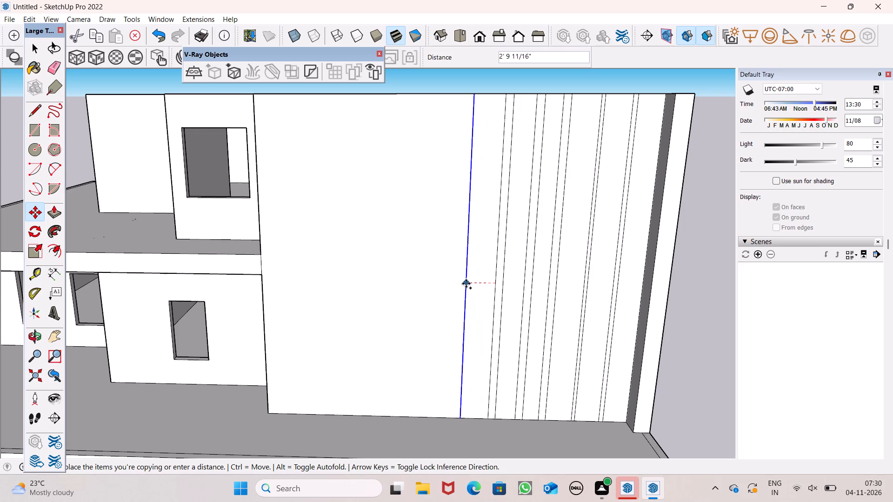
left_click_drag(466, 284, 466, 283)
scroll(470, 312, "down", 4)
scroll(462, 304, "up", 7)
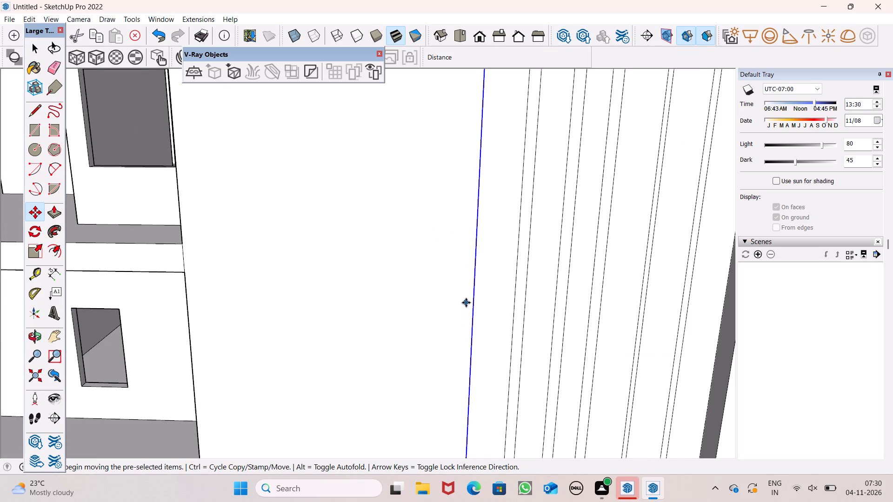
left_click_drag(473, 301, 464, 303)
Form a seventh narrow strip by copying the sixth strip's outer line about 3'1" away from the fin, and that copy slightly farther.
left_click_drag(464, 303, 438, 304, "ctrl")
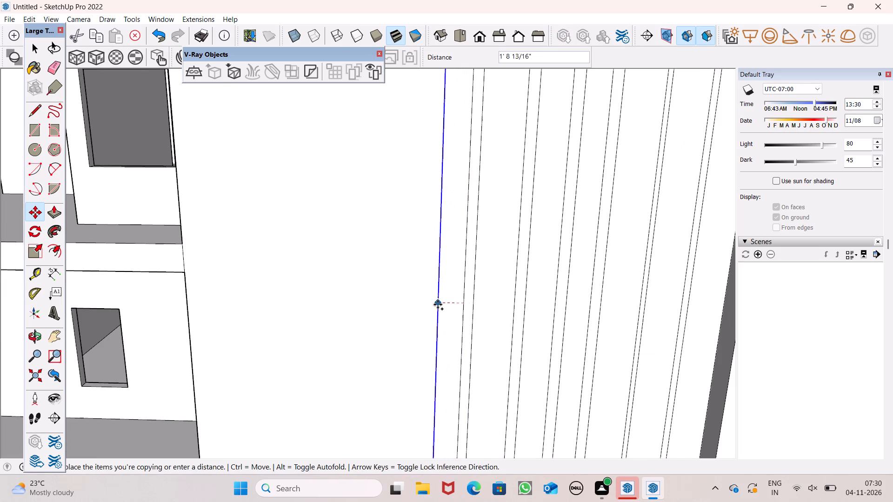
left_click_drag(438, 304, 419, 305, "ctrl")
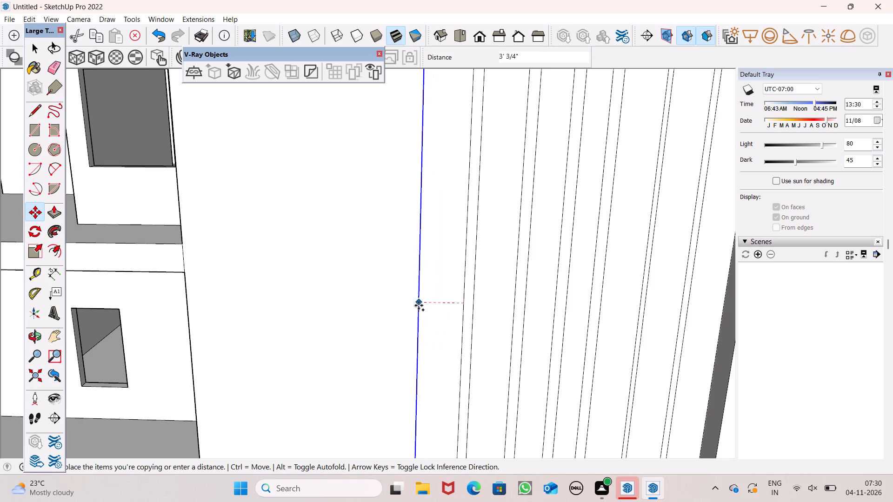
left_click_drag(419, 305, 419, 305, "ctrl")
left_click_drag(420, 295, 412, 294)
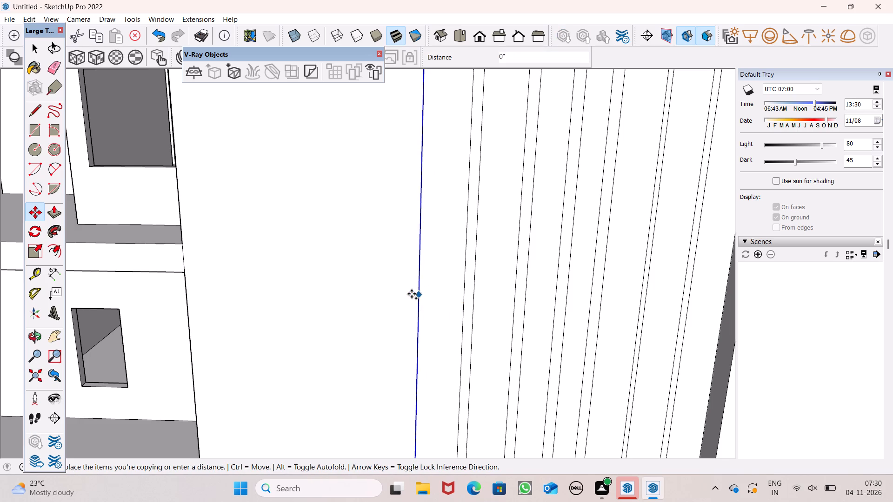
left_click_drag(412, 294, 407, 298)
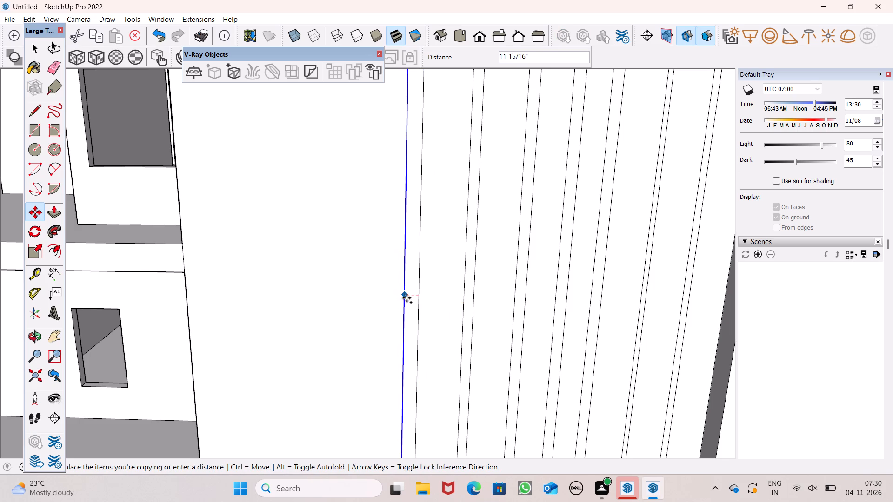
left_click_drag(407, 298, 410, 300)
left_click_drag(410, 298, 410, 297)
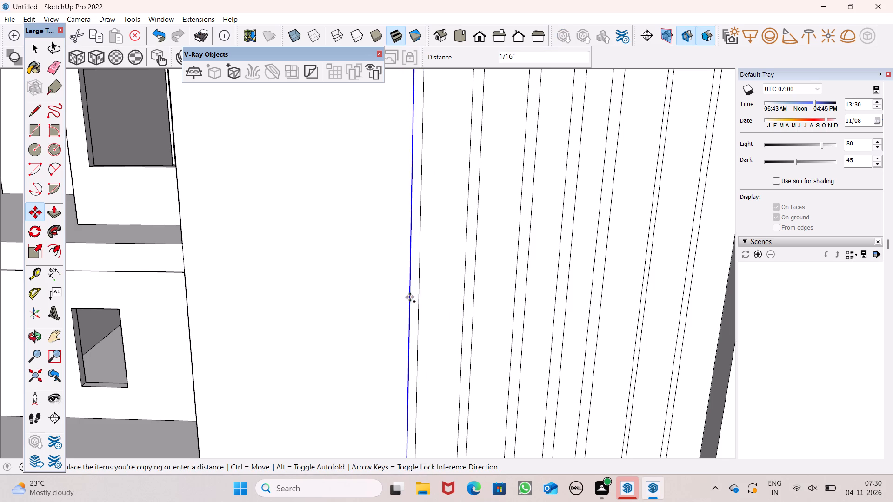
Form an eighth strip by copying the seventh strip's outer line about 2'10" away from the fin, and that copy about 10" farther.
left_click_drag(410, 297, 369, 301)
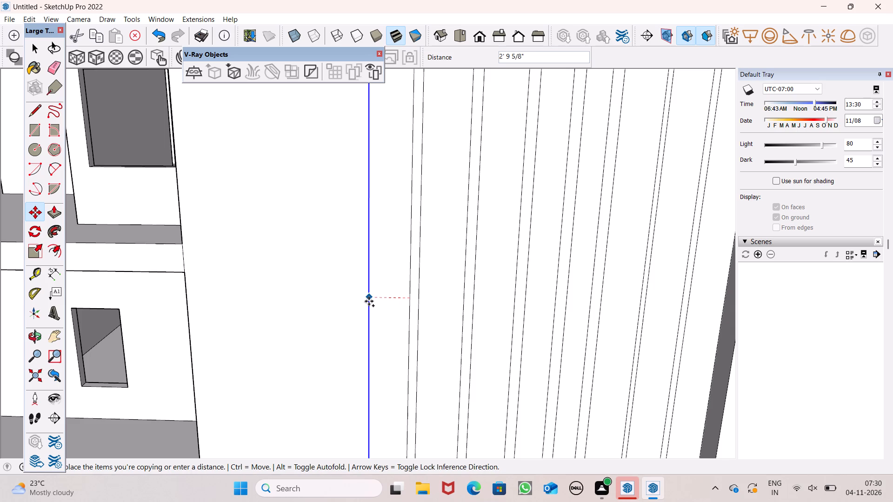
left_click_drag(369, 301, 368, 301)
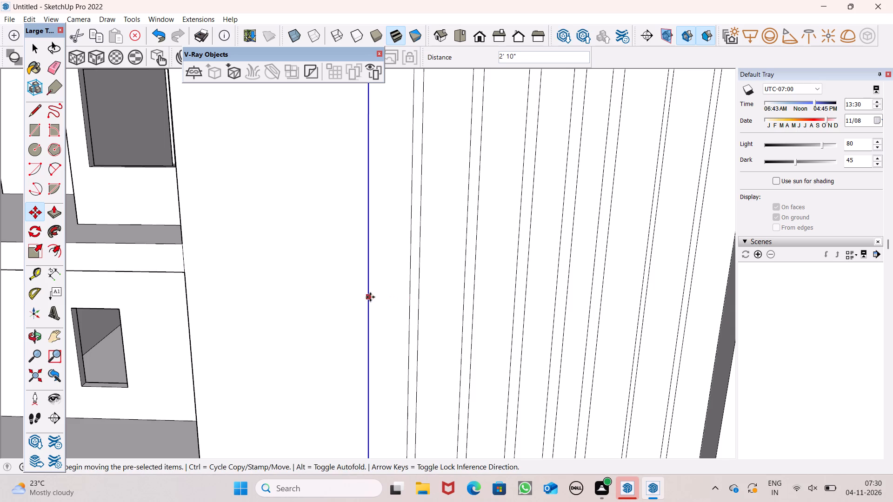
left_click_drag(370, 297, 355, 299)
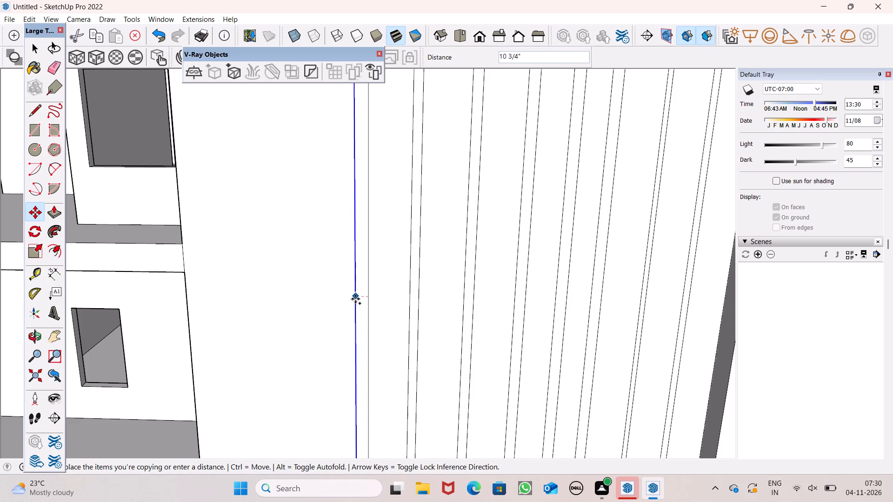
left_click_drag(355, 299, 356, 298)
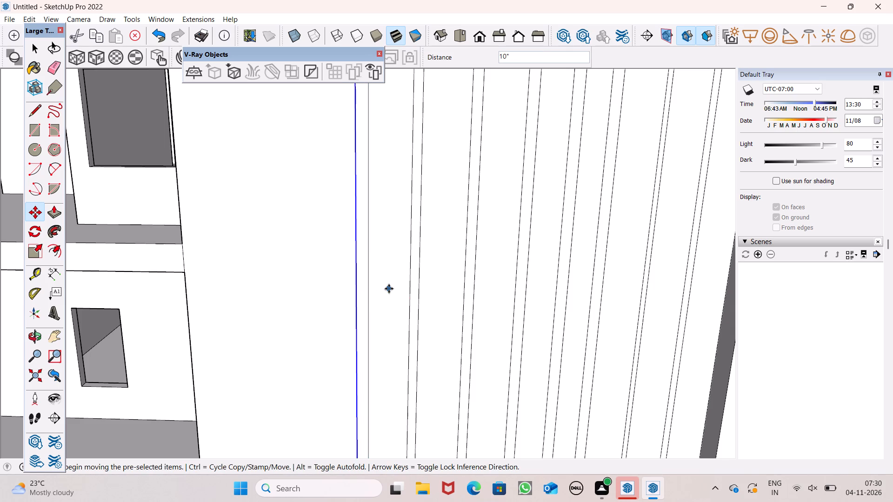
scroll(411, 320, "down", 6)
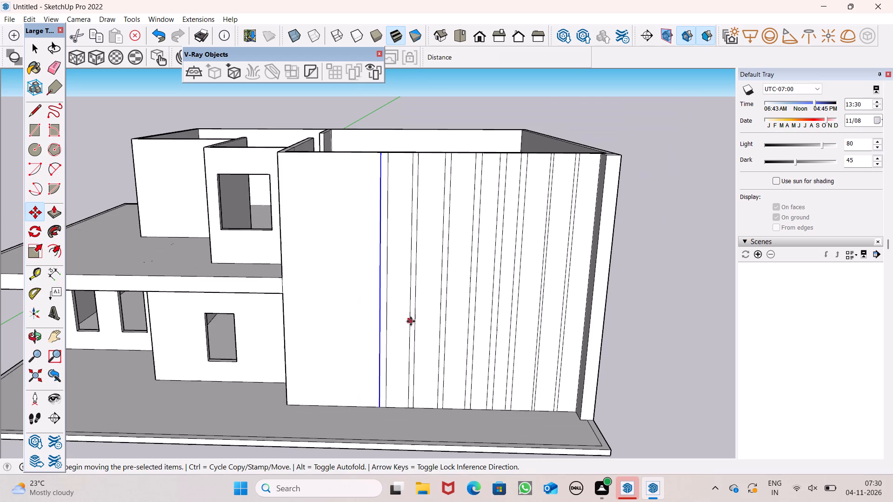
key("space")
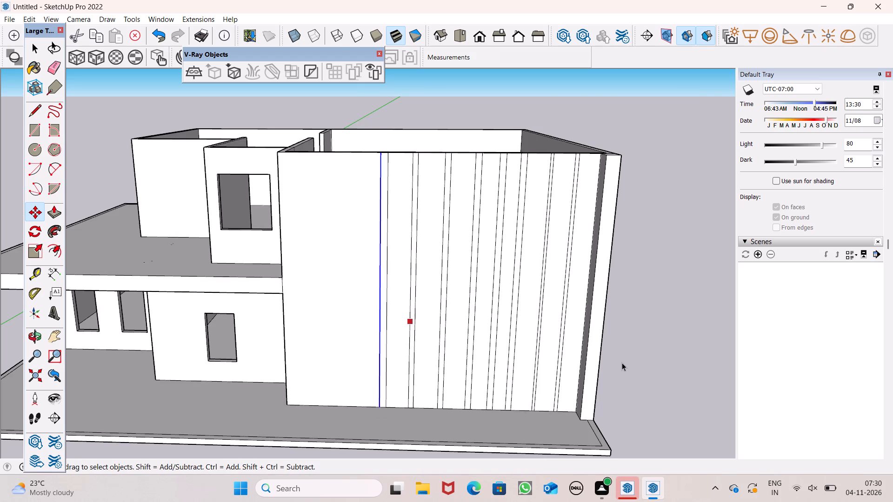
left_click(622, 362)
Pull the four wide wall panels nearest the corner fin outward about 1'3 5/8" each, leaving the narrow strips between them recessed.
scroll(616, 343, "down", 3)
middle_click_drag(585, 317, 587, 447)
scroll(632, 359, "up", 7)
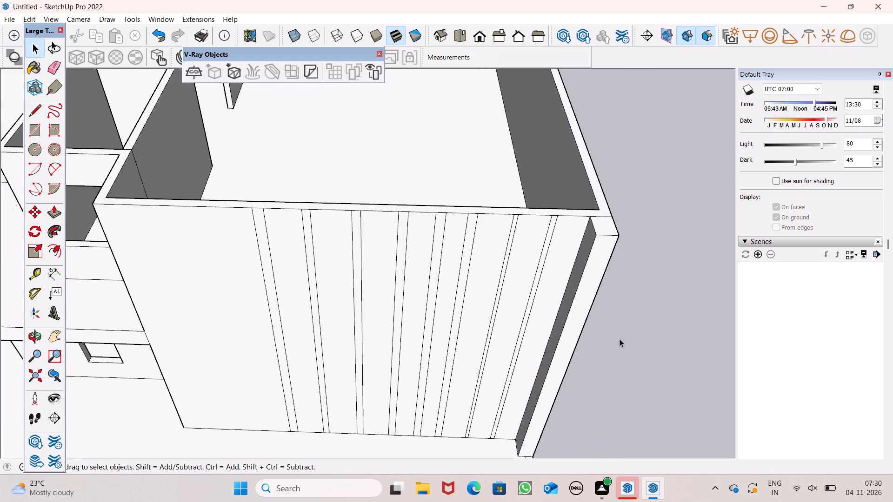
left_click(49, 211)
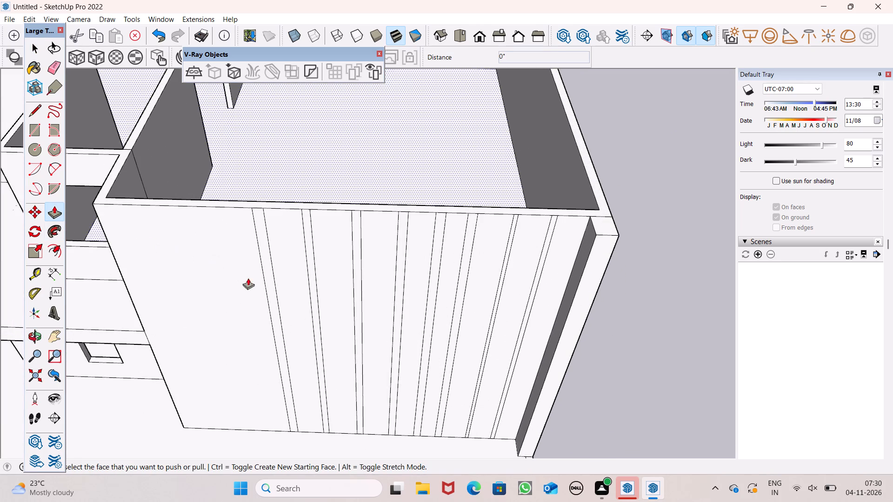
scroll(562, 226, "up", 6)
scroll(565, 226, "down", 1)
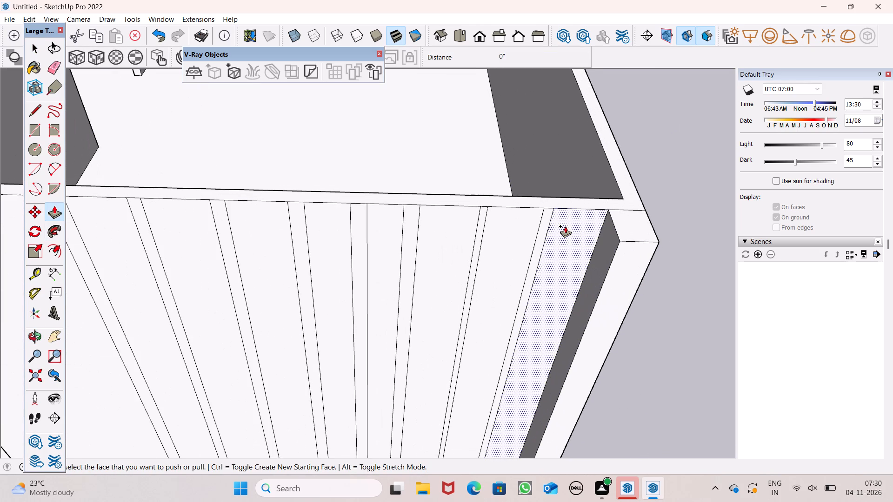
scroll(565, 226, "down", 2)
middle_click_drag(620, 236, 607, 313)
scroll(599, 291, "up", 6)
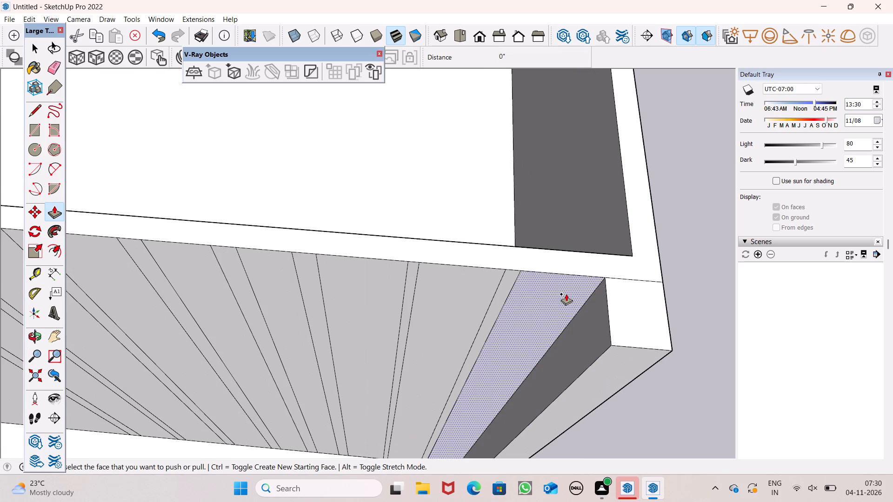
left_click_drag(566, 293, 574, 334)
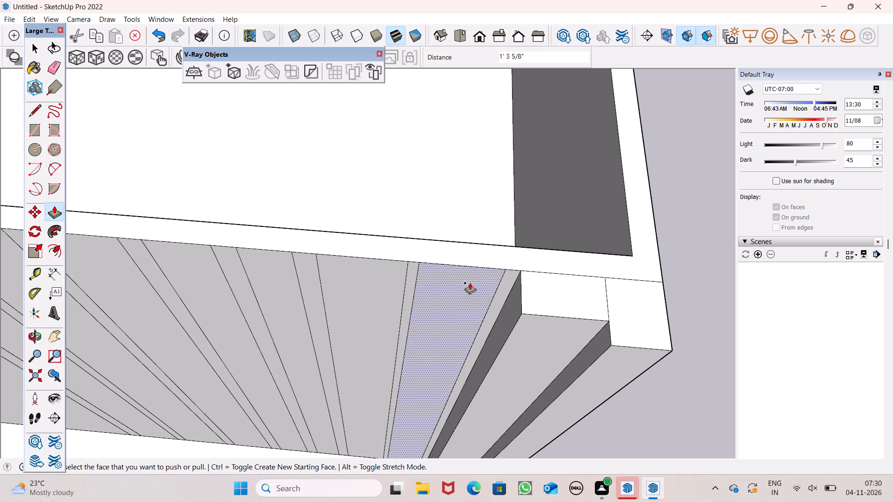
left_click_drag(473, 280, 524, 315)
left_click_drag(387, 291, 446, 307)
scroll(555, 255, "down", 6)
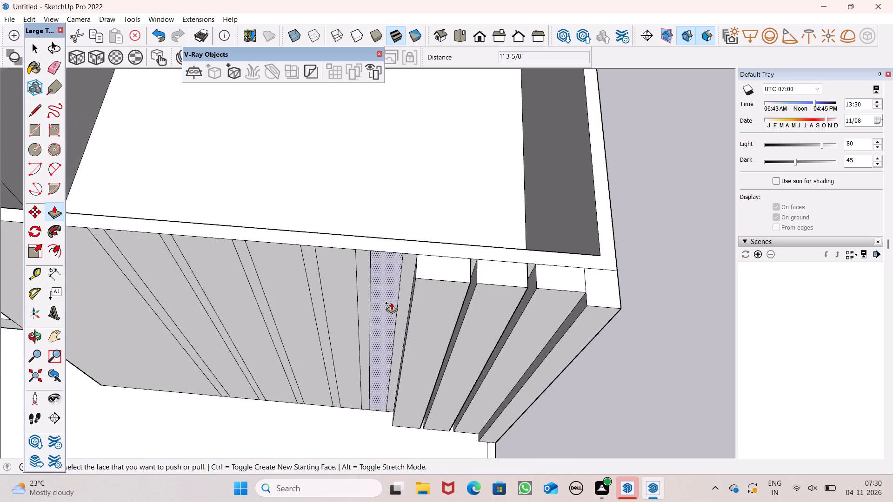
scroll(391, 302, "up", 5)
left_click_drag(398, 260, 449, 262)
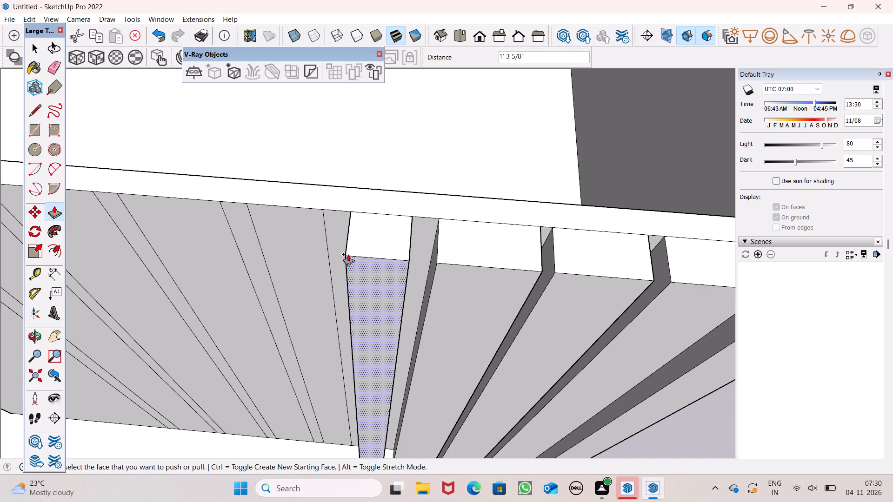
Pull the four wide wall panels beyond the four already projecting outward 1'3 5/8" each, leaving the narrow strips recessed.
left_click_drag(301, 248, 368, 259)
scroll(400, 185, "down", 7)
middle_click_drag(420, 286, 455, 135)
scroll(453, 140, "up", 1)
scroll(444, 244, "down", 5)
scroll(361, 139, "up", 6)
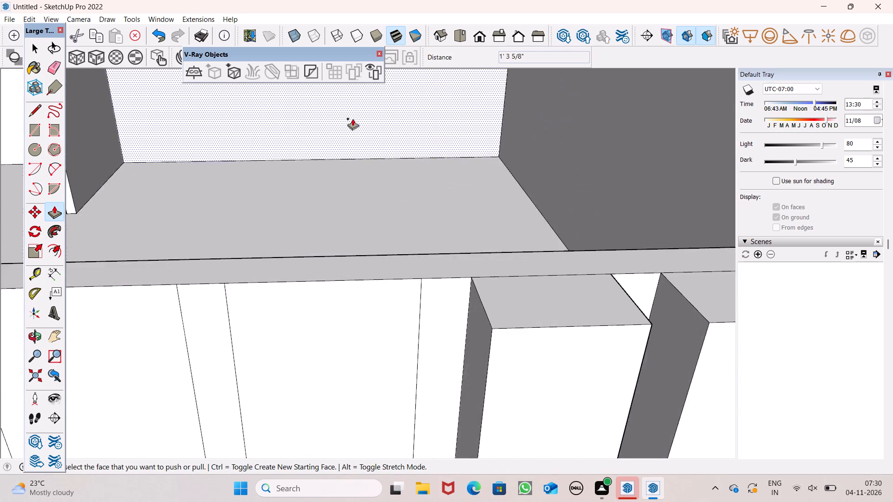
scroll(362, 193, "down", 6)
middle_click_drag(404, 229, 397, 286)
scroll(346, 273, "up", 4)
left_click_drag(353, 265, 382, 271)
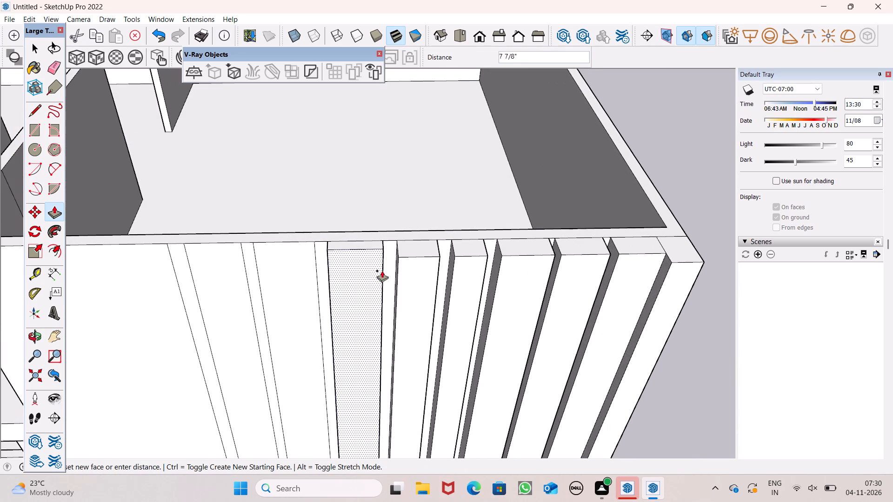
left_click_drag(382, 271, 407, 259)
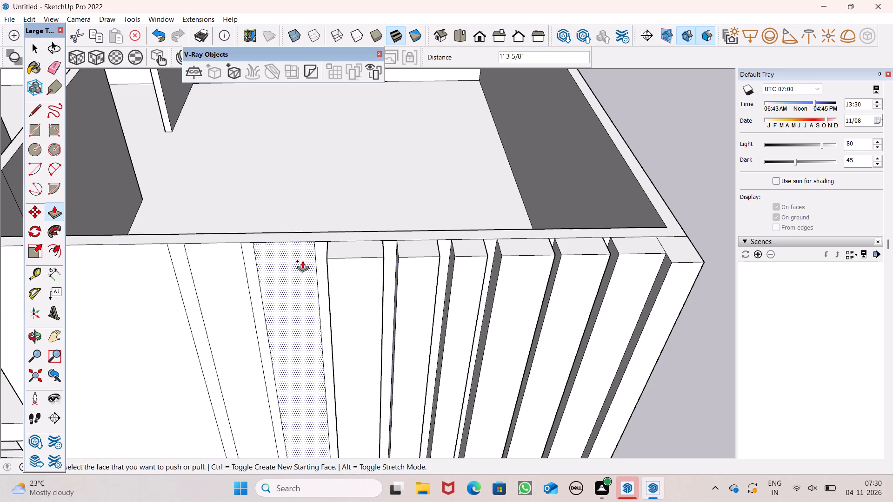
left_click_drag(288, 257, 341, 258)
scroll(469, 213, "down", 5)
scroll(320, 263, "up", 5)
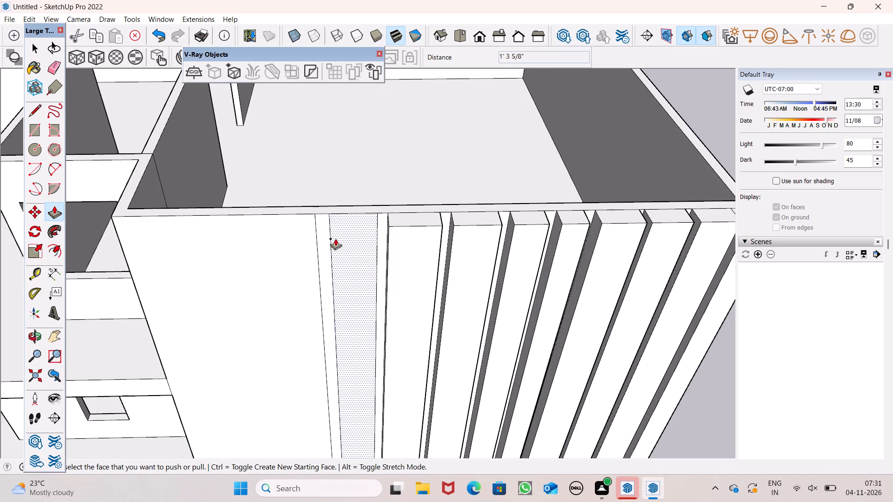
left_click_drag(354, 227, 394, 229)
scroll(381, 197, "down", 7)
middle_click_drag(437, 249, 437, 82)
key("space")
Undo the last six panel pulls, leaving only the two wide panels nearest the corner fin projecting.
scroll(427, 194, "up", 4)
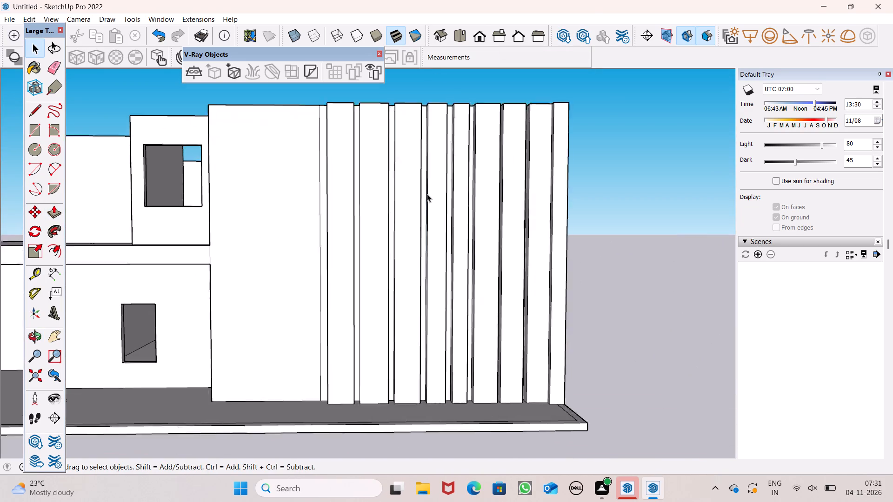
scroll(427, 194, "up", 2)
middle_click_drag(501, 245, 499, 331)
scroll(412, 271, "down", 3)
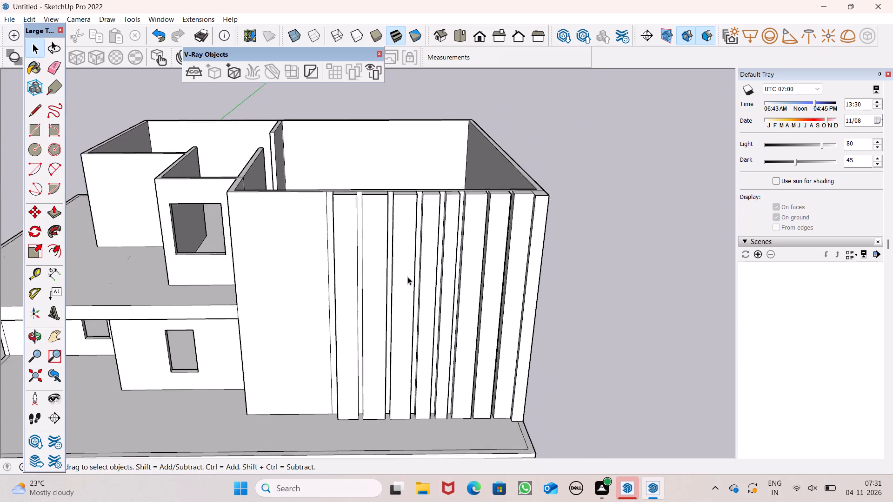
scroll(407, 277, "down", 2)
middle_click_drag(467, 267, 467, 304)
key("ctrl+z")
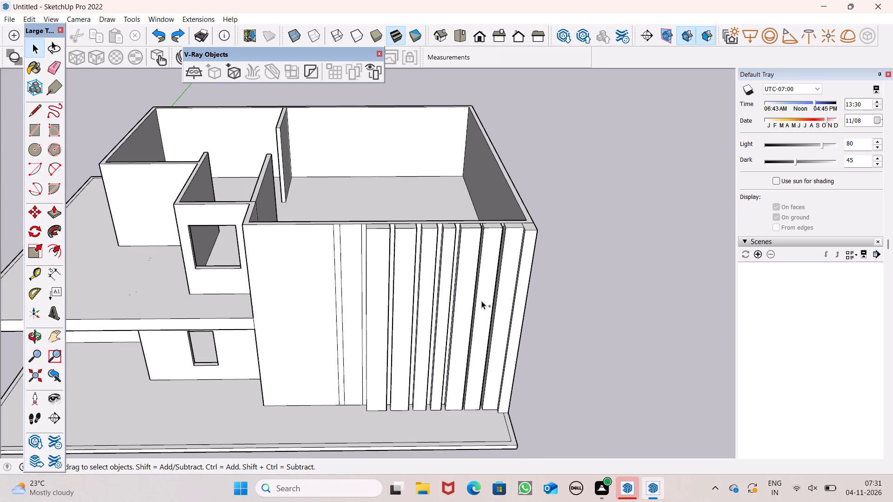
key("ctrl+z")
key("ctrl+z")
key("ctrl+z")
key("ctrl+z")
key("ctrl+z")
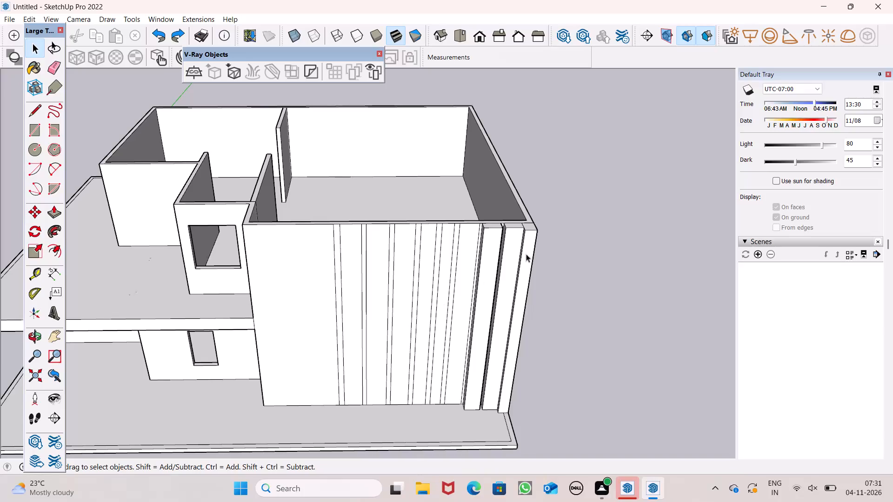
Pull the third and fourth wide panels from the corner fin outward 1'3 5/8" each, keeping the narrow strips recessed.
scroll(561, 236, "up", 5)
left_click(51, 213)
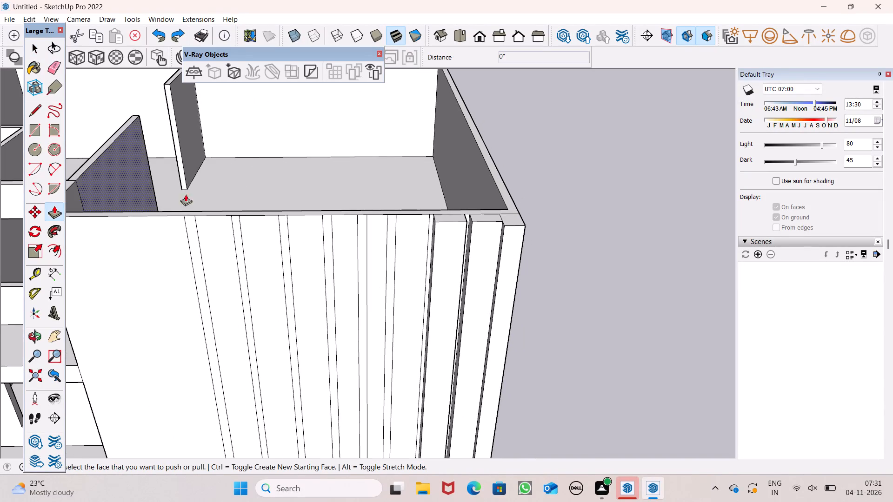
scroll(297, 186, "up", 5)
scroll(380, 220, "down", 5)
left_click_drag(483, 256, 489, 268)
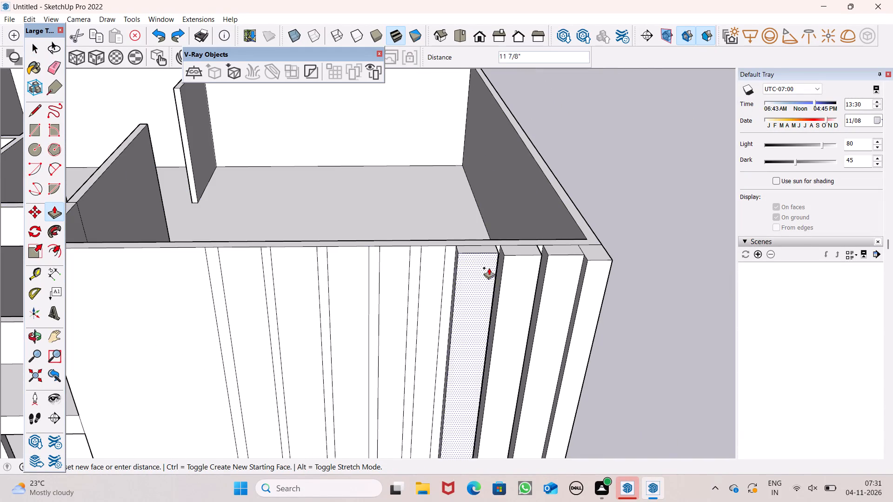
left_click_drag(489, 268, 508, 258)
scroll(508, 219, "down", 2)
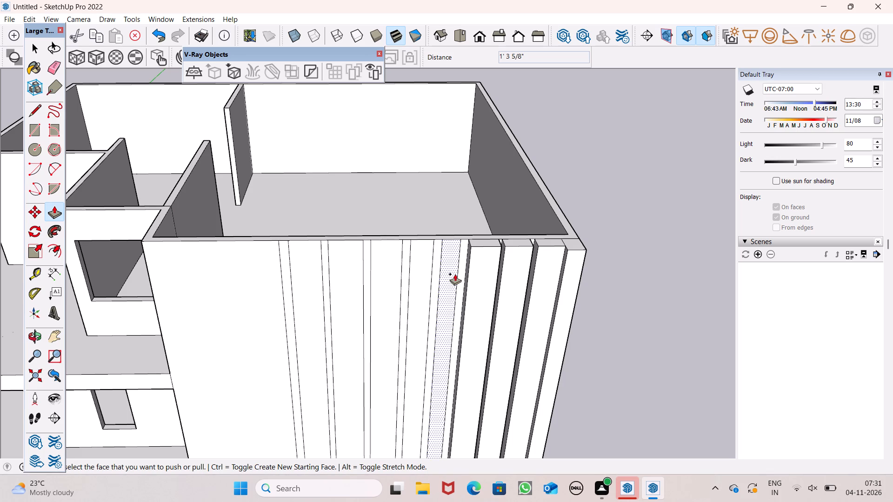
scroll(449, 275, "up", 4)
left_click_drag(454, 252, 491, 231)
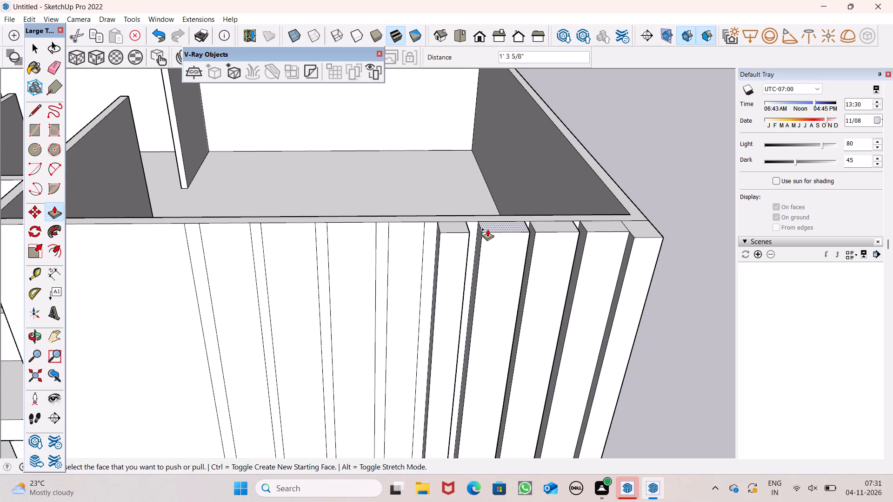
key("space")
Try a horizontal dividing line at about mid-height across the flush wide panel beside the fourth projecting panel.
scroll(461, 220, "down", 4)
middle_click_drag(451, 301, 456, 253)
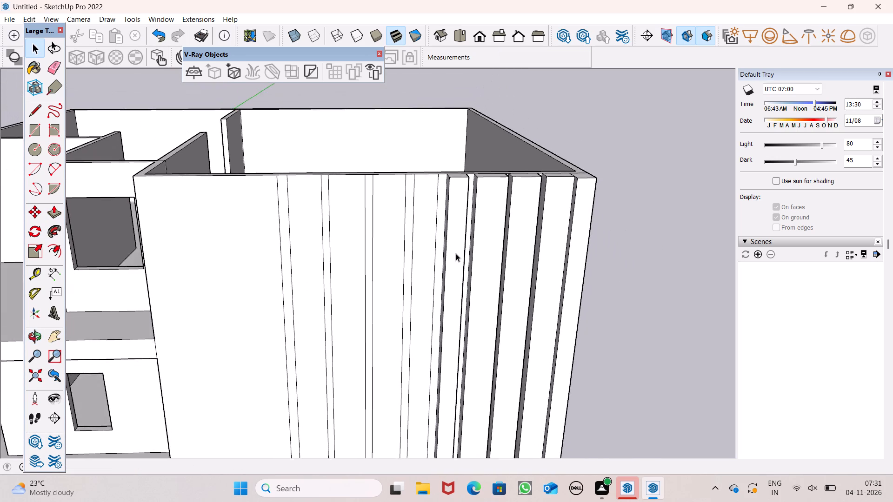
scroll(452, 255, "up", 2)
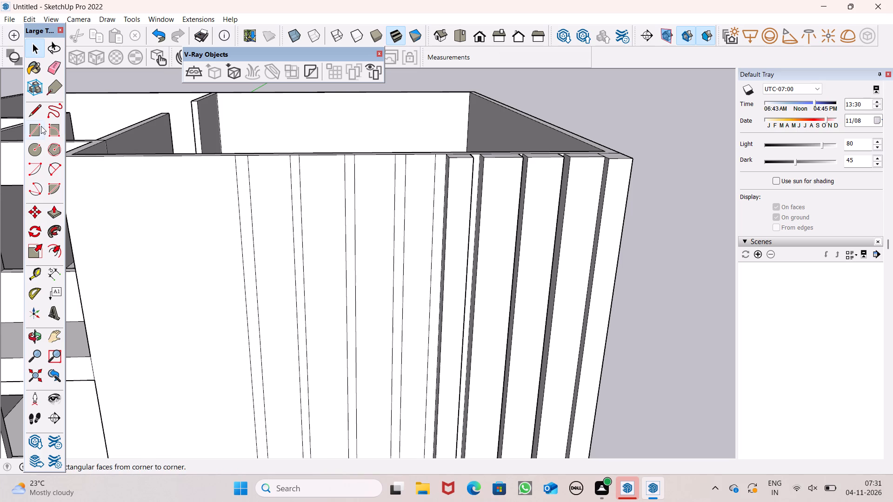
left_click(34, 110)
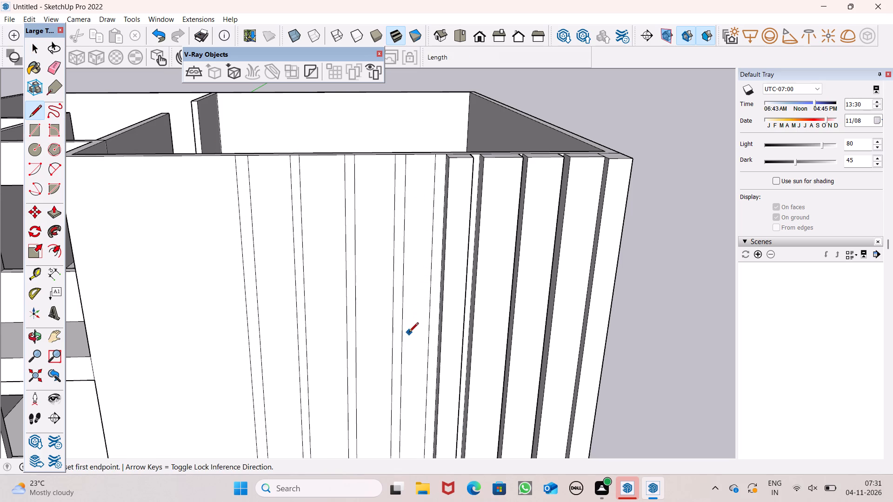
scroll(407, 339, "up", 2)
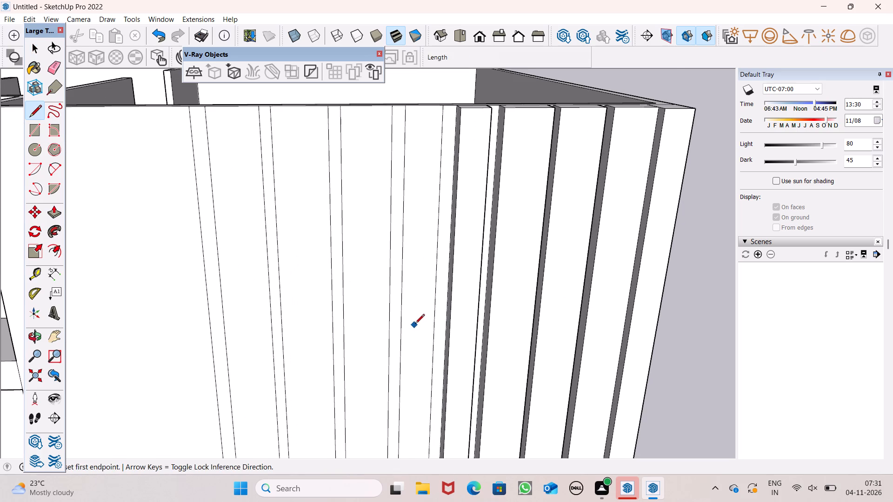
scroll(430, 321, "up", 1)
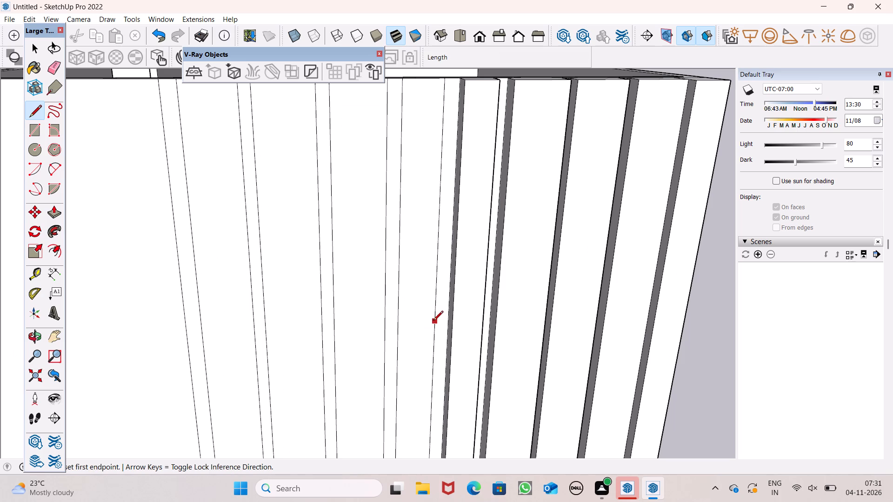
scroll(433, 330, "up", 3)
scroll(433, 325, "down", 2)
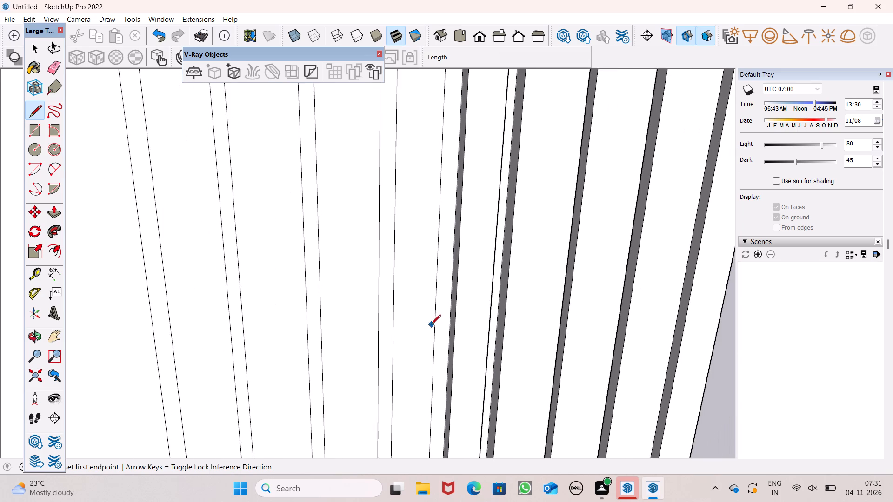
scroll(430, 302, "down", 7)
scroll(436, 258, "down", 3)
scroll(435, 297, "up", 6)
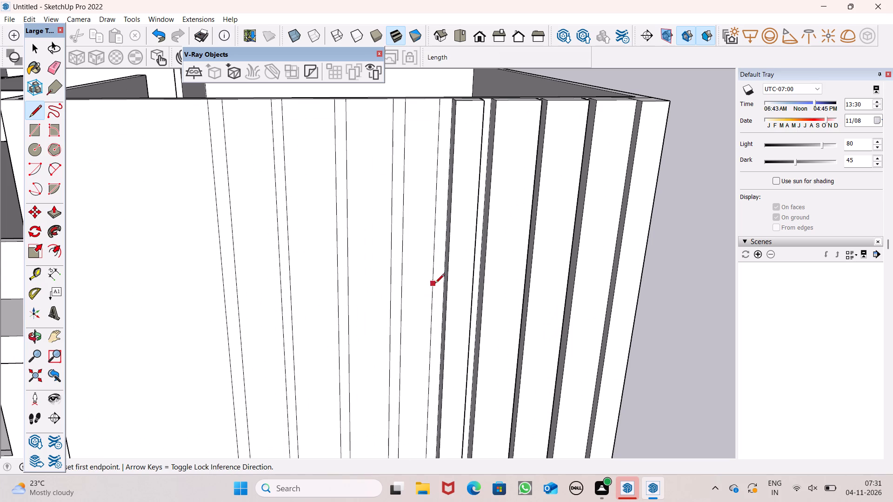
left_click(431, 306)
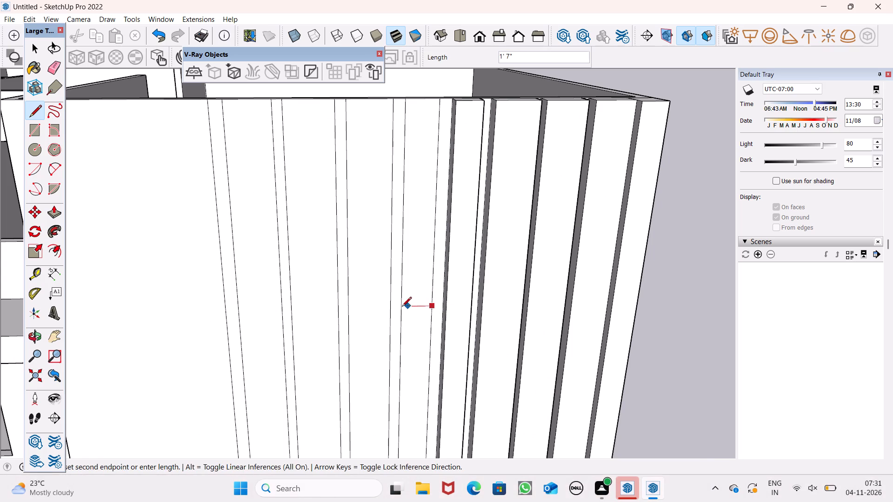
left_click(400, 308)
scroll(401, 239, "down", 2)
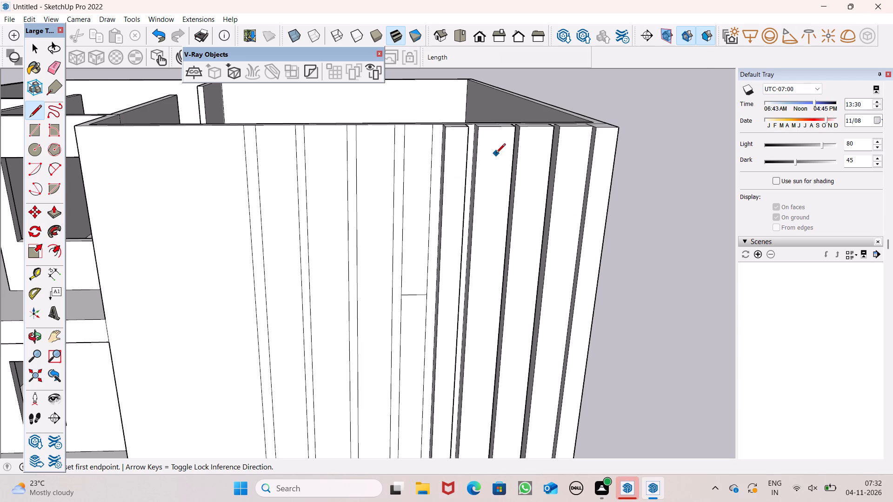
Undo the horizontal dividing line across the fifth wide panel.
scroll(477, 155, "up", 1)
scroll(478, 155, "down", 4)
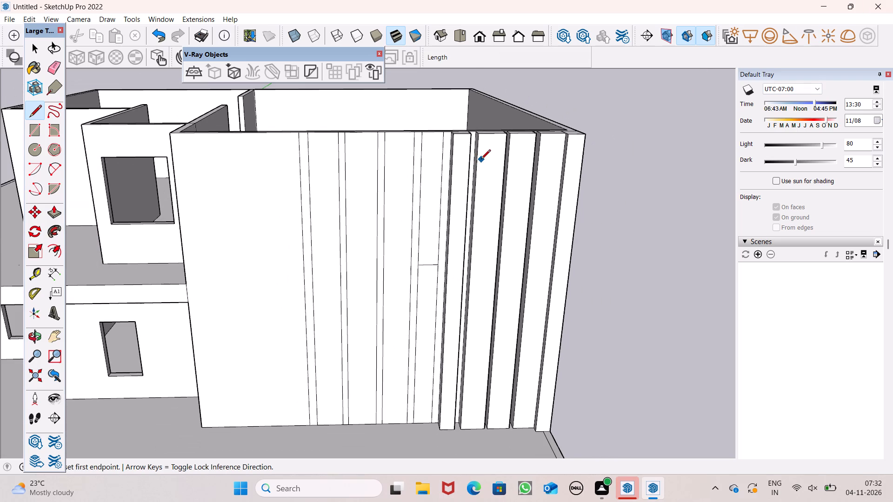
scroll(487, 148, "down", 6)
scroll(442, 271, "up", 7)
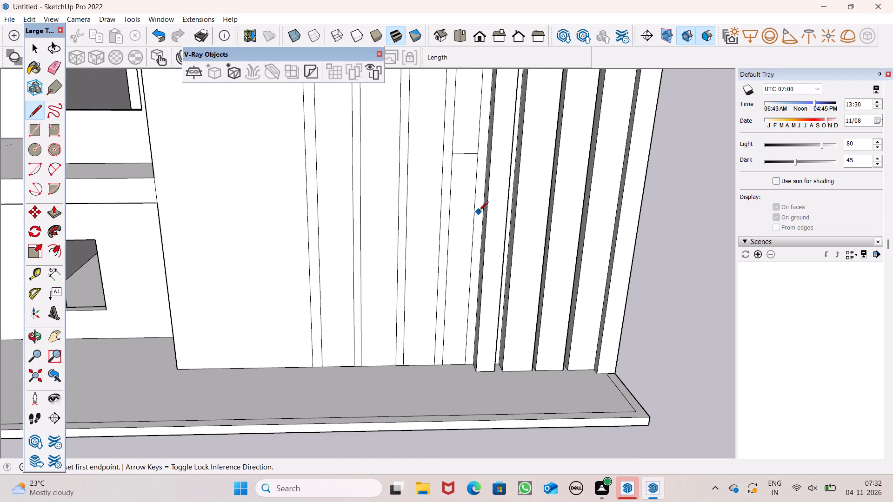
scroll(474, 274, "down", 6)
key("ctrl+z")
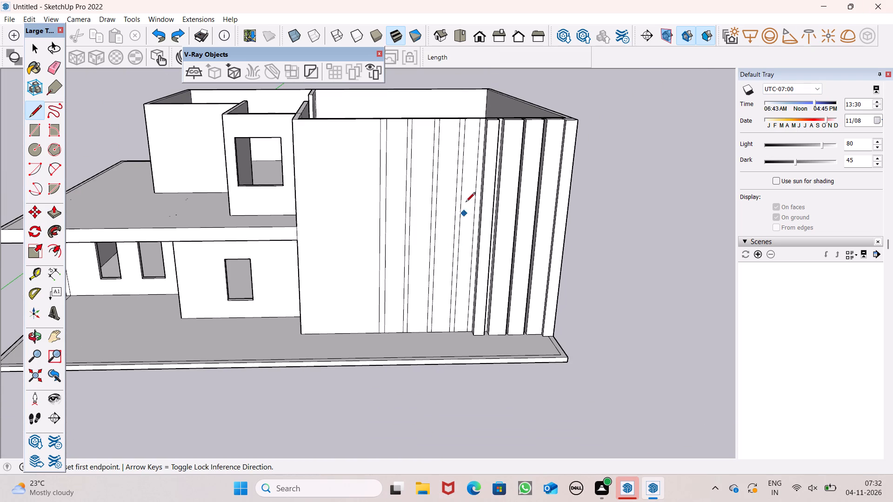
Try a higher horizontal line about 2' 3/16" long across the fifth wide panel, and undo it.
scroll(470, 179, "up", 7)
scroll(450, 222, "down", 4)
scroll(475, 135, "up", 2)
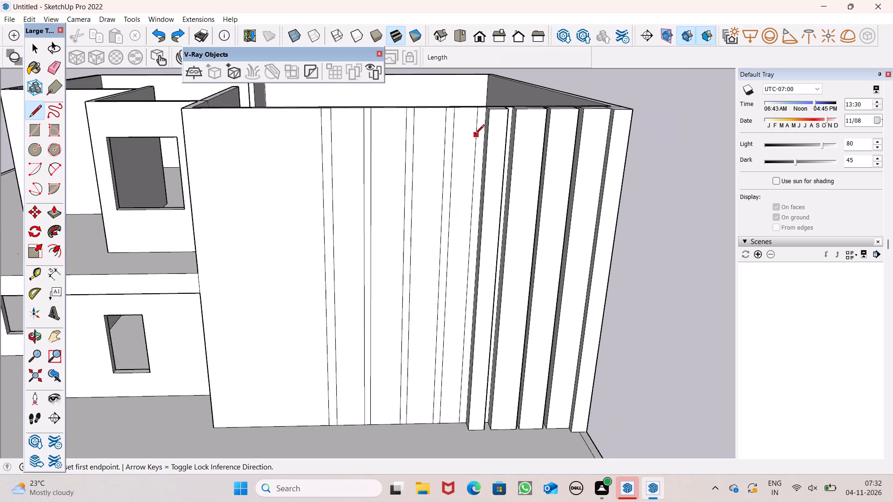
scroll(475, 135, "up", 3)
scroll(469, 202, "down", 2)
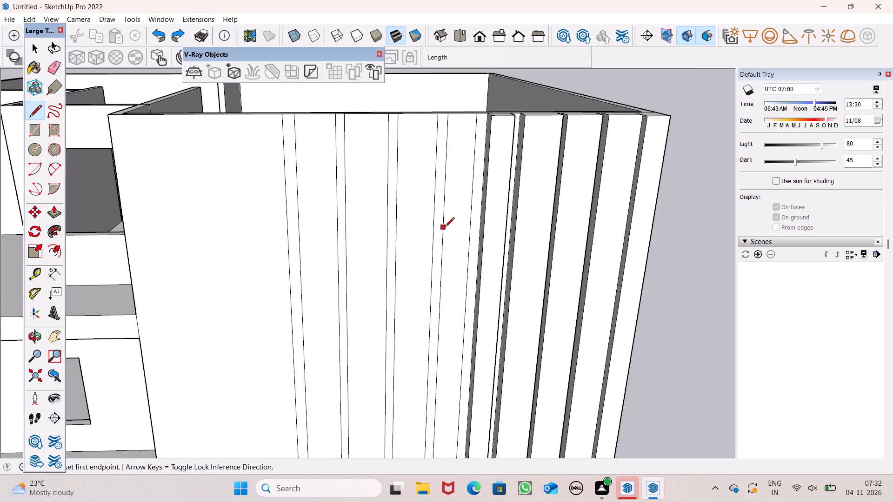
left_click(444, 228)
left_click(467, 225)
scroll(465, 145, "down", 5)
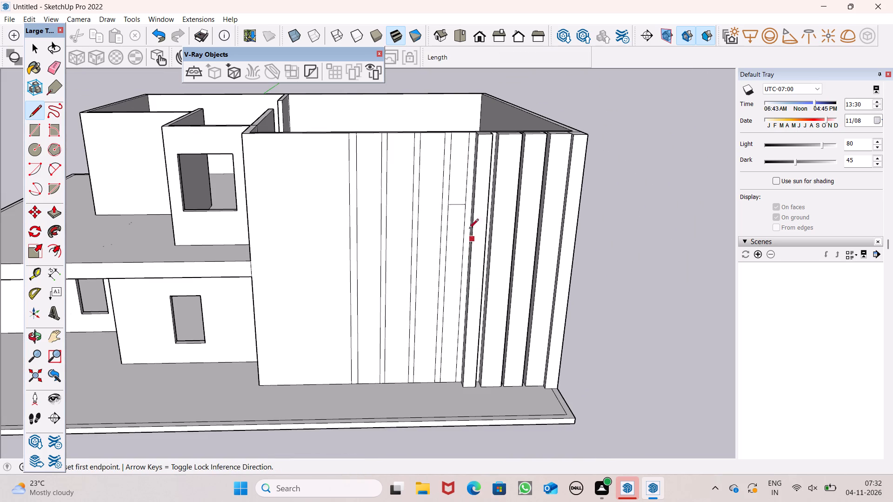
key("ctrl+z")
Divide the fifth wide panel into four roughly equal heights with three horizontal lines, each about 2' 3/16" long.
scroll(475, 178, "up", 5, "ctrl")
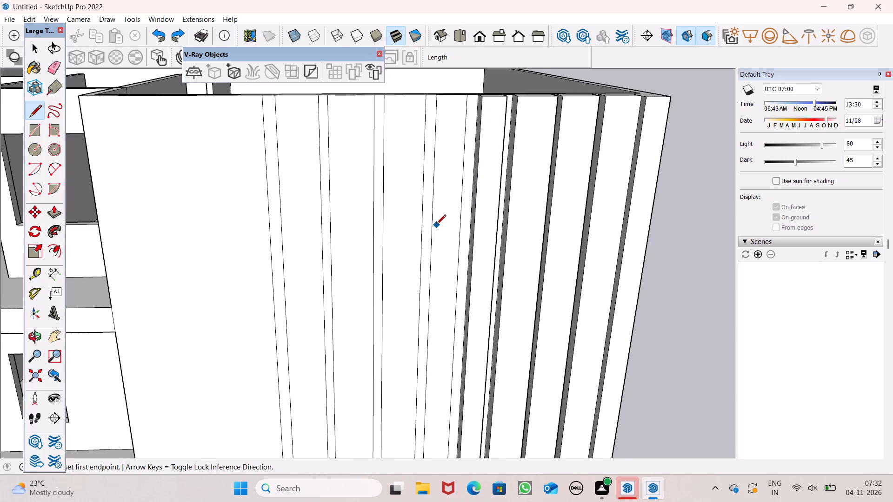
left_click(434, 225)
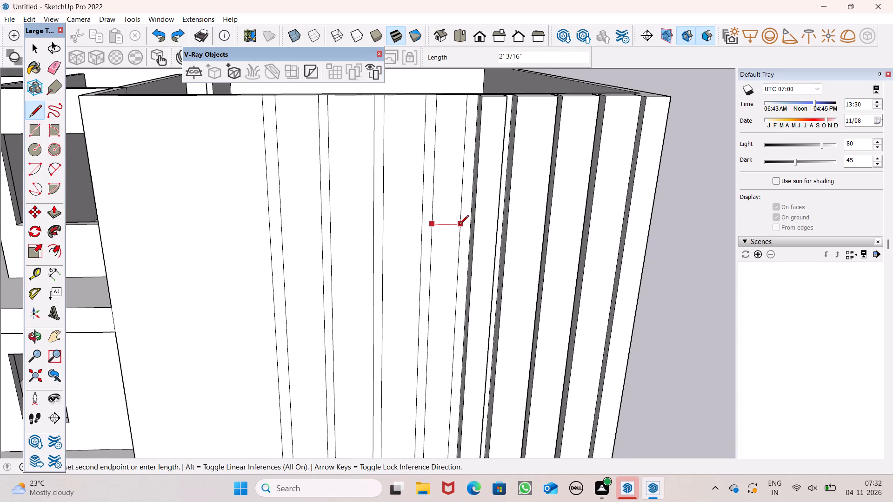
left_click(459, 225)
scroll(455, 202, "down", 8)
middle_click_drag(456, 284, 463, 261)
scroll(460, 256, "up", 2)
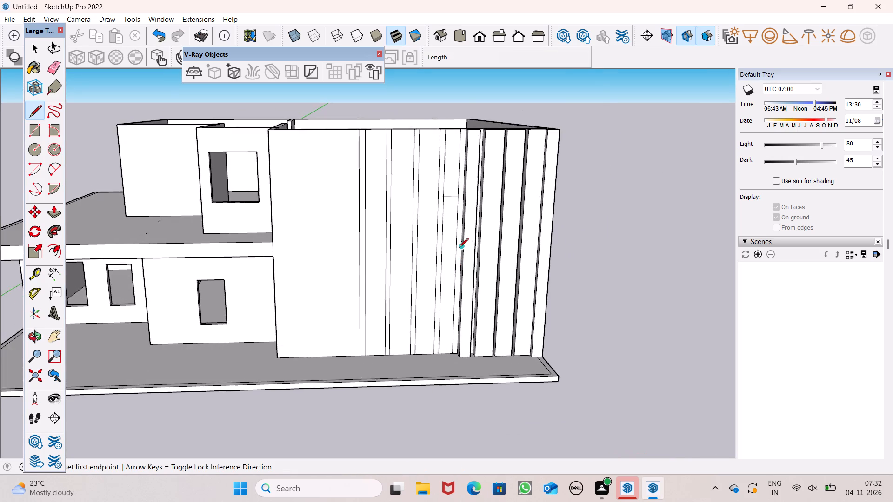
scroll(459, 248, "up", 4)
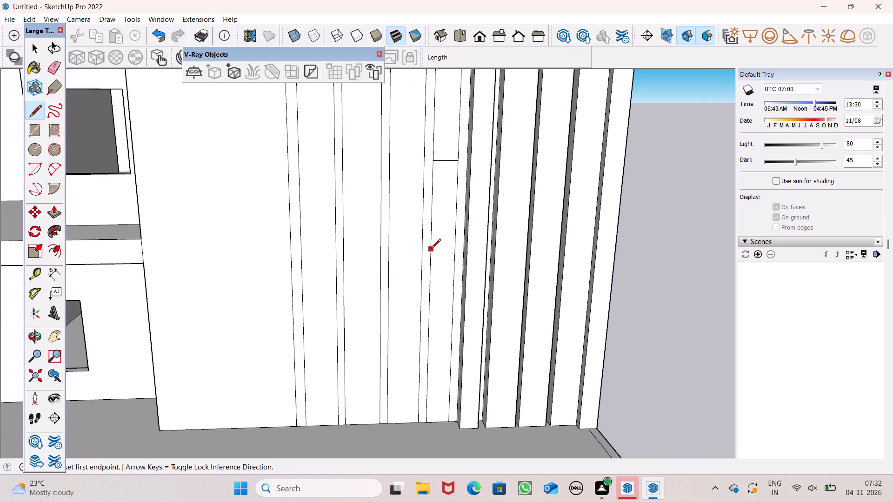
left_click(429, 243)
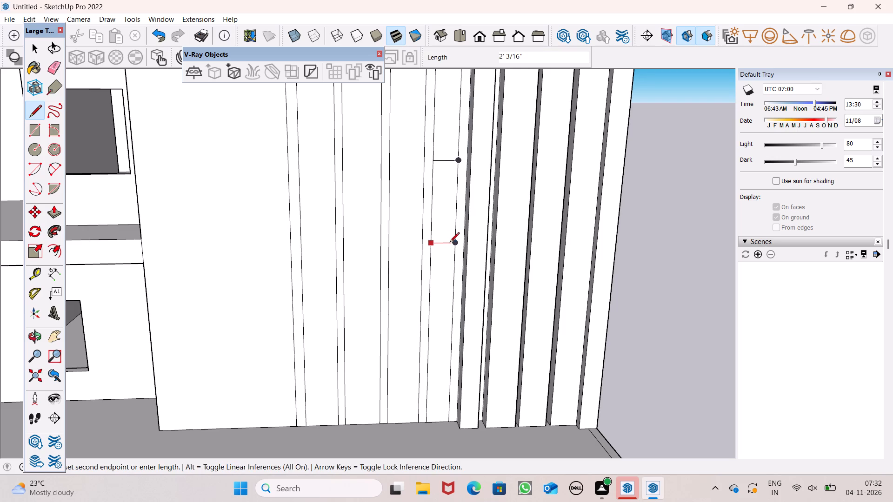
left_click(453, 243)
scroll(429, 290, "down", 1)
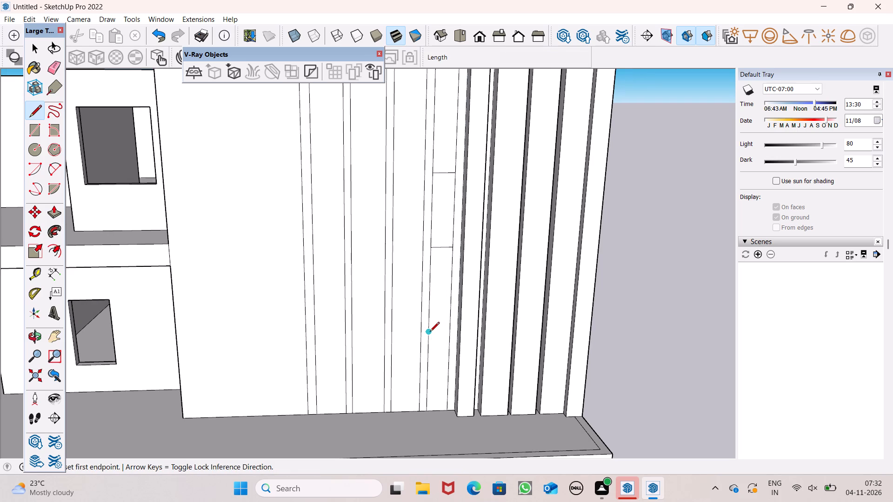
left_click(430, 333)
left_click(448, 330)
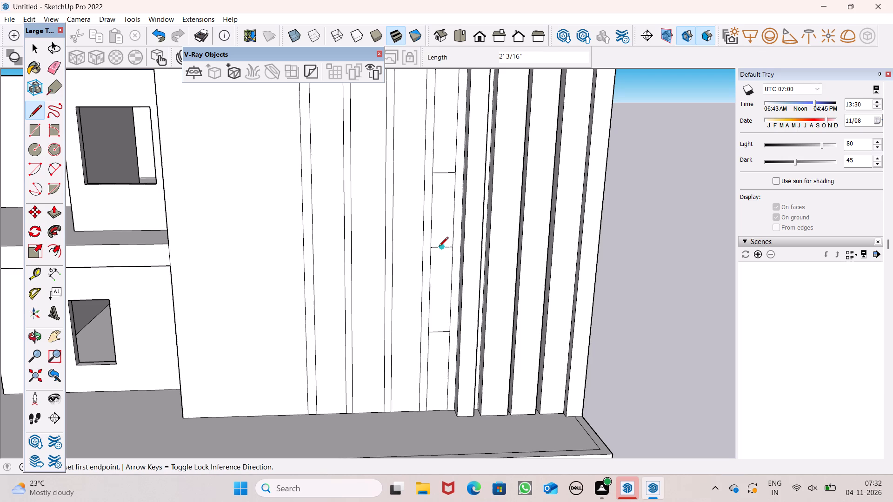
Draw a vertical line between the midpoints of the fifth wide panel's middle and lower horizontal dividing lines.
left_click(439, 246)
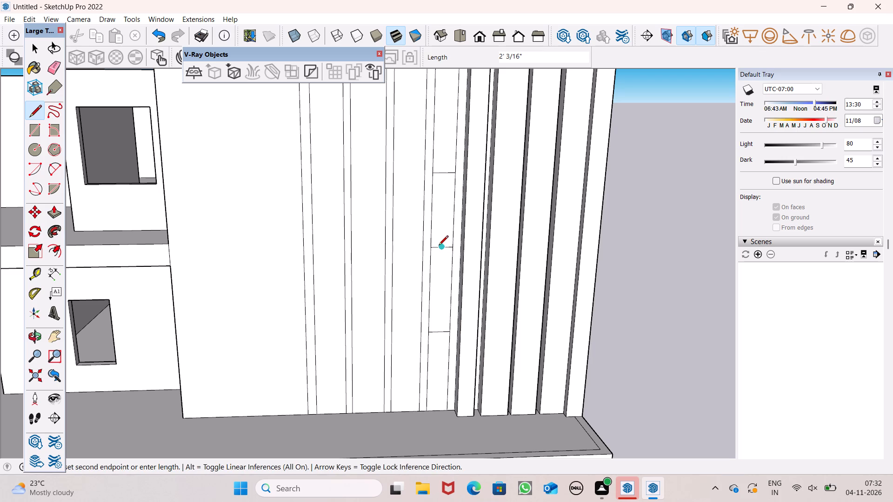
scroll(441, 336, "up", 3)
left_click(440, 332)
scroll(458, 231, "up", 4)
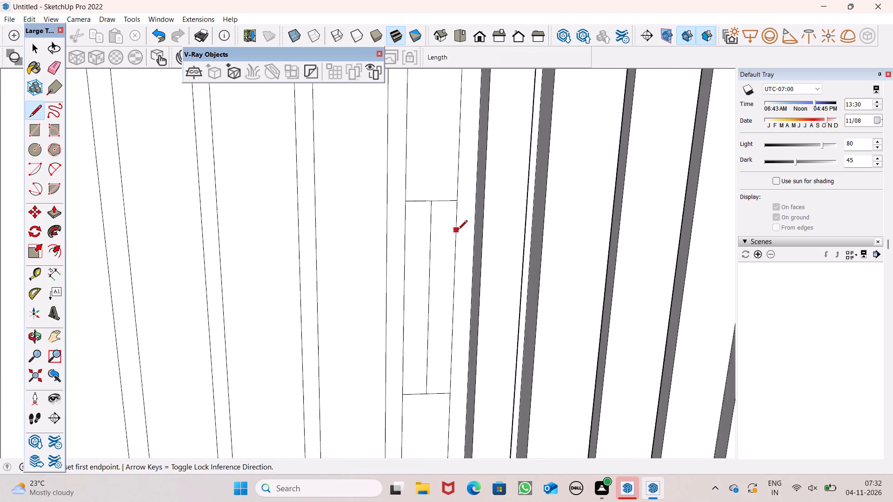
Draw a horizontal line about 2' 3/16" long just below the fifth wide panel's middle dividing line to form a thin band.
scroll(458, 231, "up", 2)
scroll(461, 191, "up", 6)
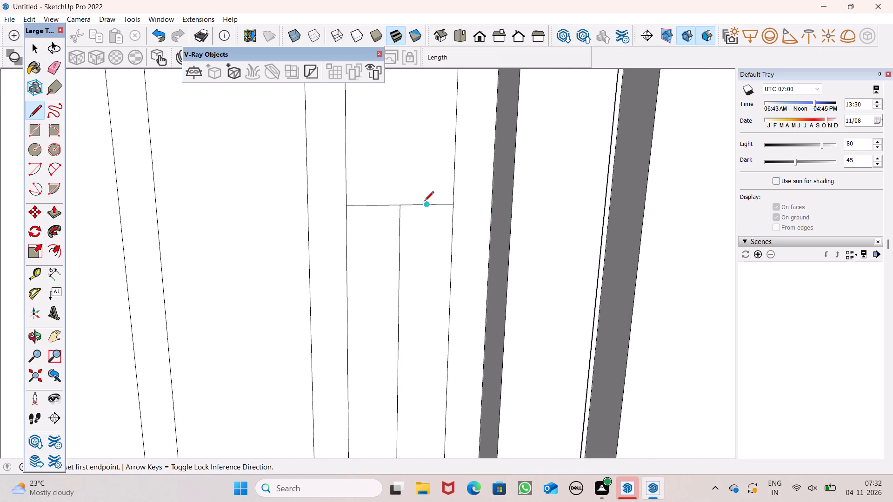
scroll(417, 202, "up", 4)
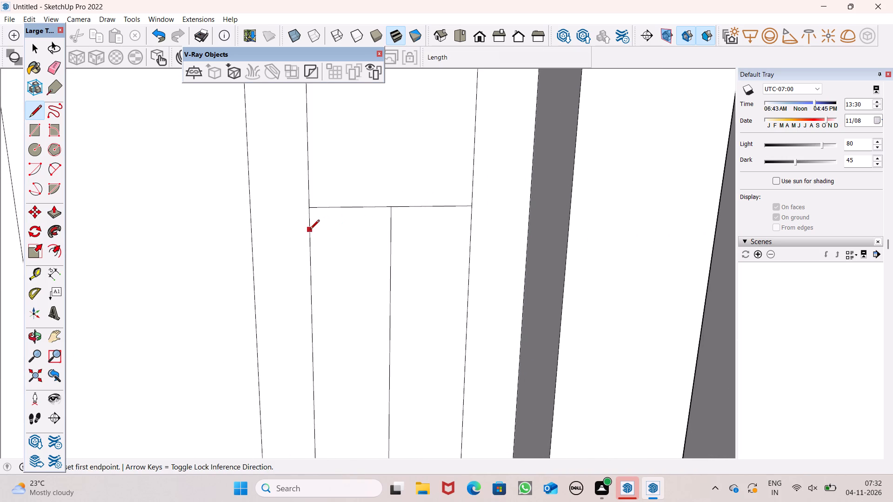
left_click_drag(310, 230, 318, 231)
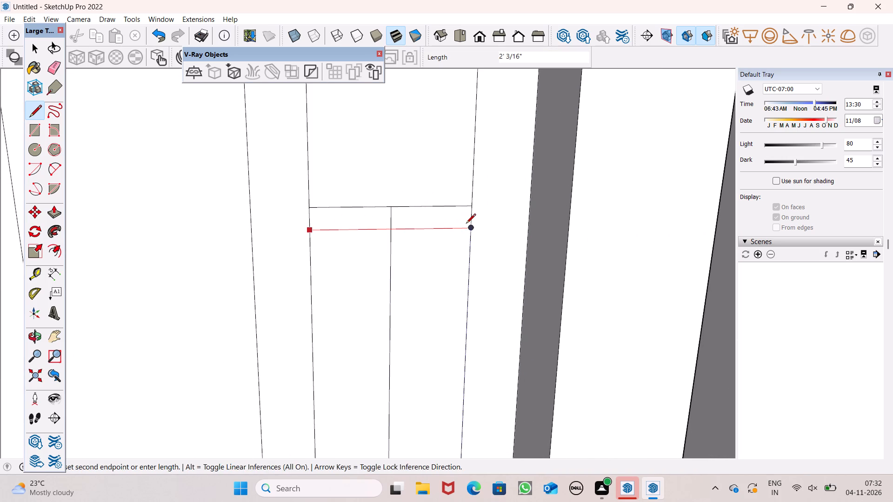
left_click(466, 224)
scroll(445, 186, "down", 8)
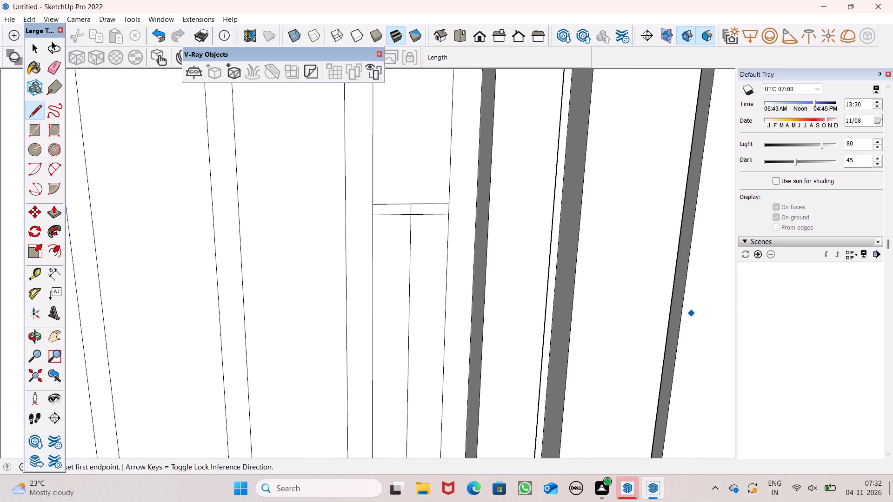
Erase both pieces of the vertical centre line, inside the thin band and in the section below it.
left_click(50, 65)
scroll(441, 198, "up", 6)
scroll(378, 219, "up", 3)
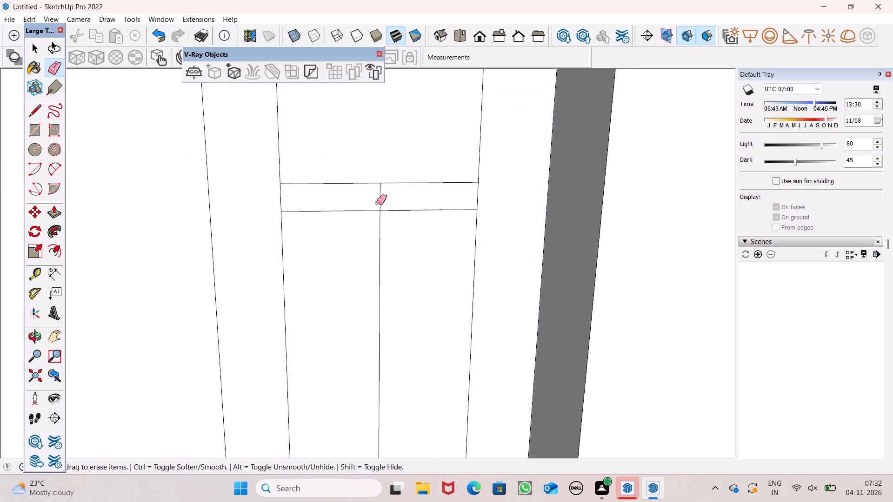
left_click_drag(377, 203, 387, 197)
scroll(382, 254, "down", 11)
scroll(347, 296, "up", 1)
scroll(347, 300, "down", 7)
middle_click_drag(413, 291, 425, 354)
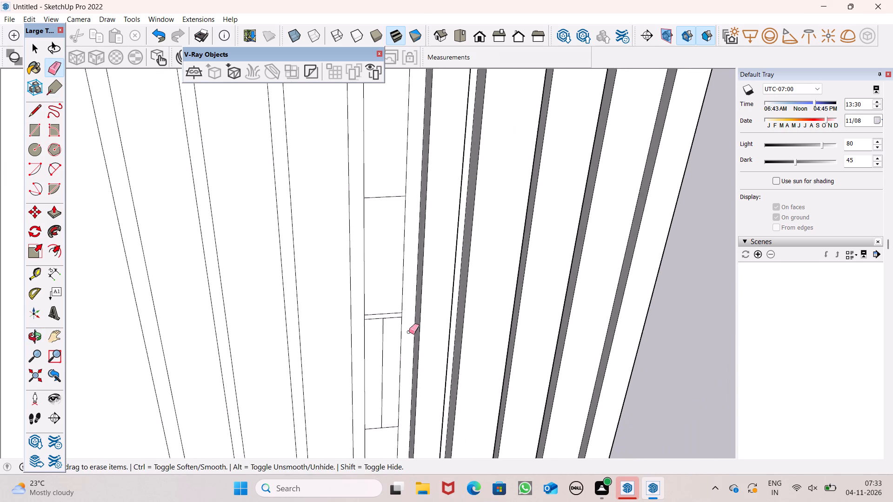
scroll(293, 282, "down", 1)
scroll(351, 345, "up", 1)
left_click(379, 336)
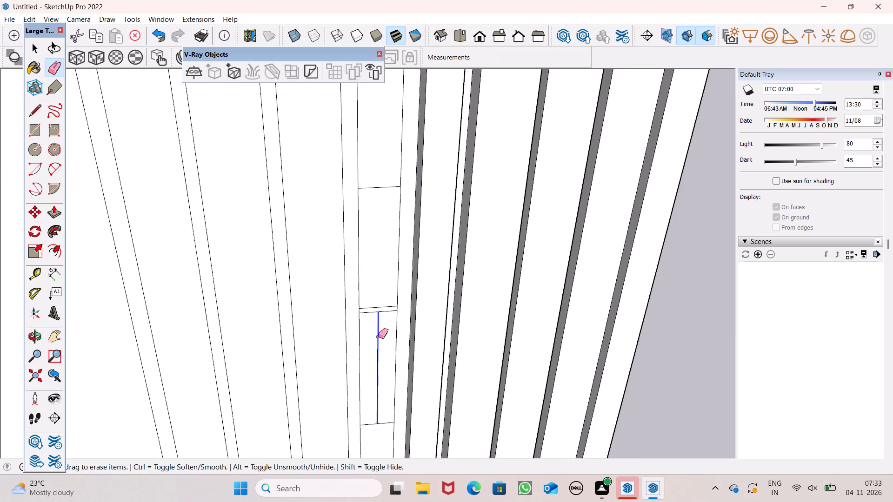
Pull the top section of the divided fifth panel outward 1' 3 5/8".
scroll(343, 275, "down", 5)
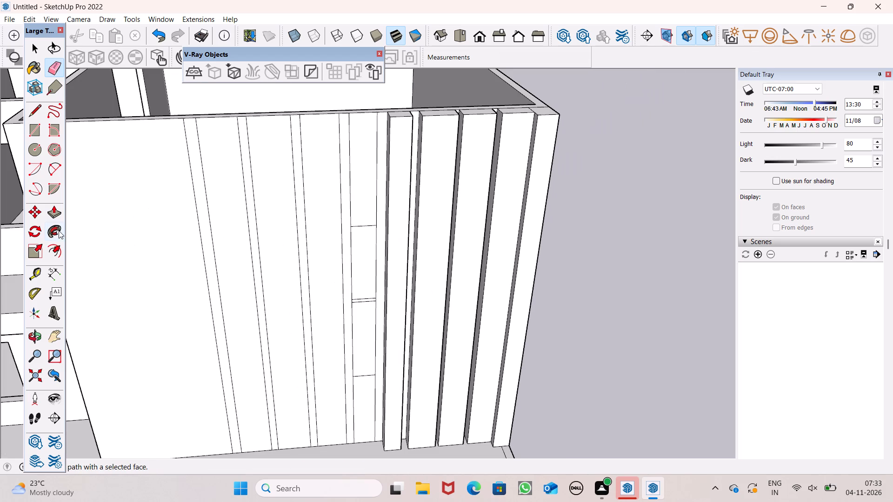
left_click(53, 215)
scroll(265, 228, "down", 2)
middle_click_drag(326, 221, 319, 301)
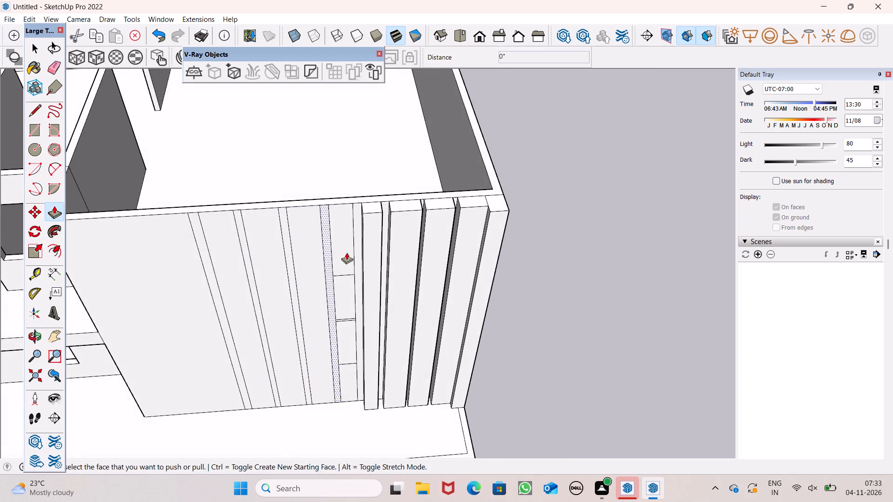
scroll(356, 229, "up", 5)
left_click_drag(343, 212, 370, 207)
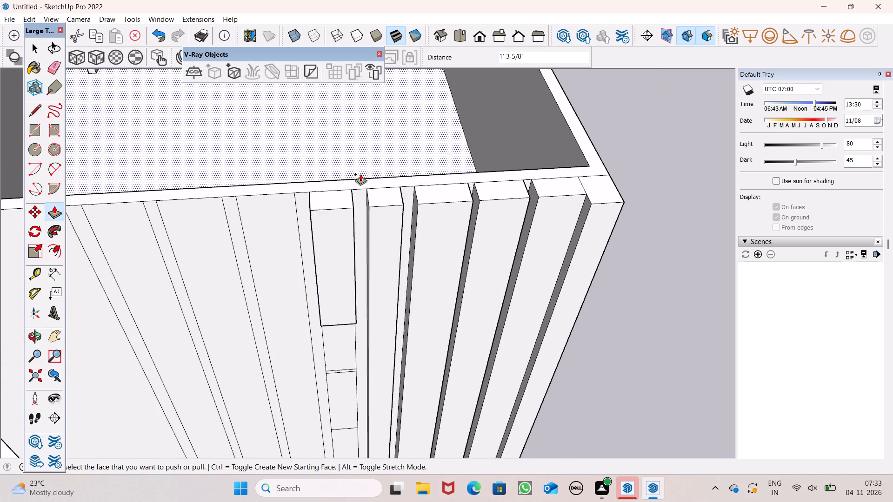
Pull the thin band and the section directly below it outward 1' 3 5/8" each.
scroll(357, 172, "down", 6)
middle_click_drag(367, 294, 366, 175)
scroll(351, 272, "up", 7)
scroll(346, 232, "up", 1)
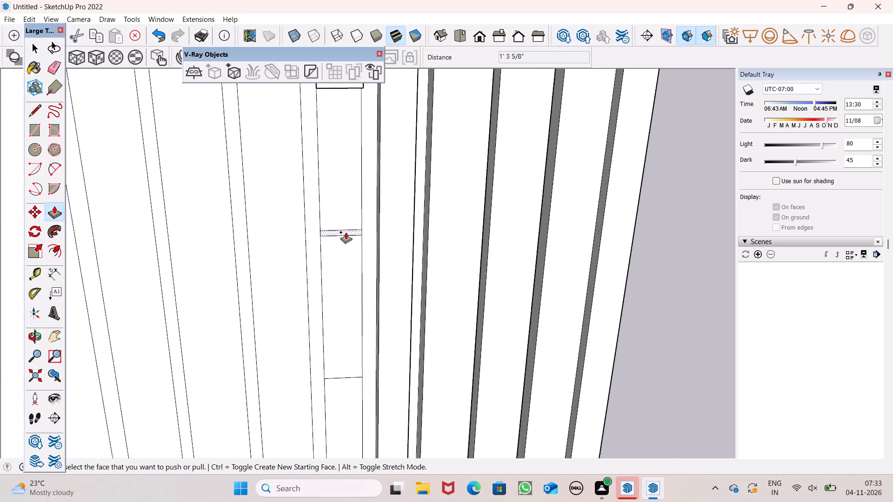
scroll(346, 232, "up", 2)
left_click_drag(347, 232, 386, 242)
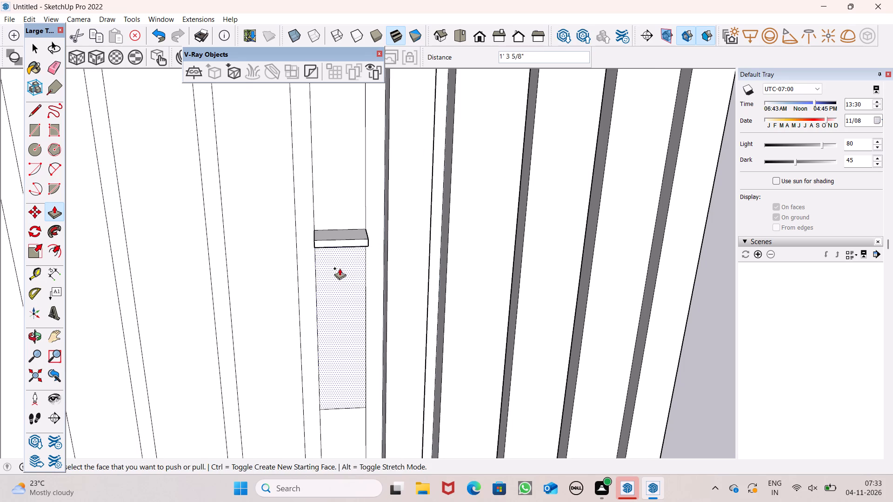
left_click_drag(339, 269, 387, 276)
scroll(358, 242, "down", 3)
middle_click_drag(367, 265, 390, 205)
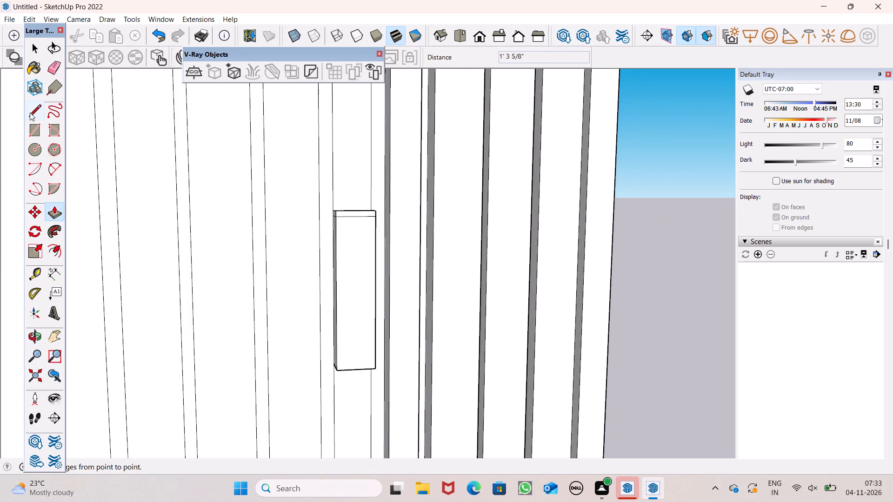
Erase the seam between the thin band and the lower section on the front face of the projecting lower block.
left_click(33, 117)
scroll(417, 348, "up", 2)
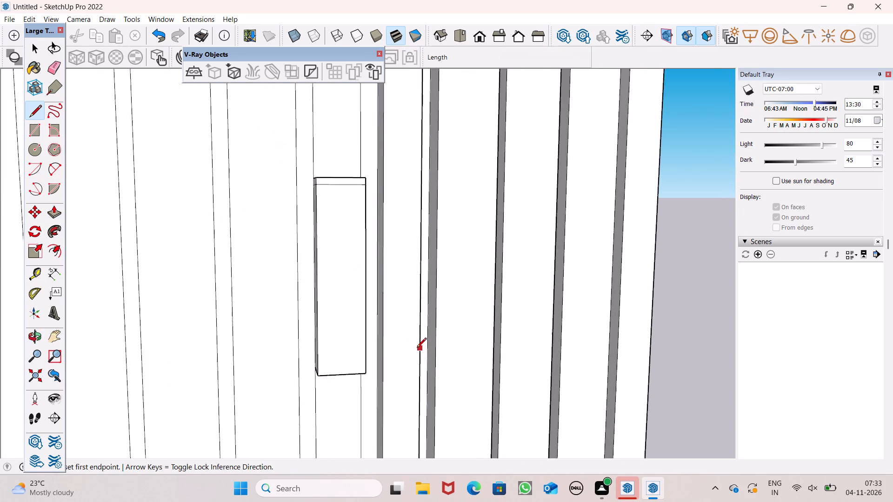
scroll(417, 348, "up", 4)
scroll(289, 151, "down", 2)
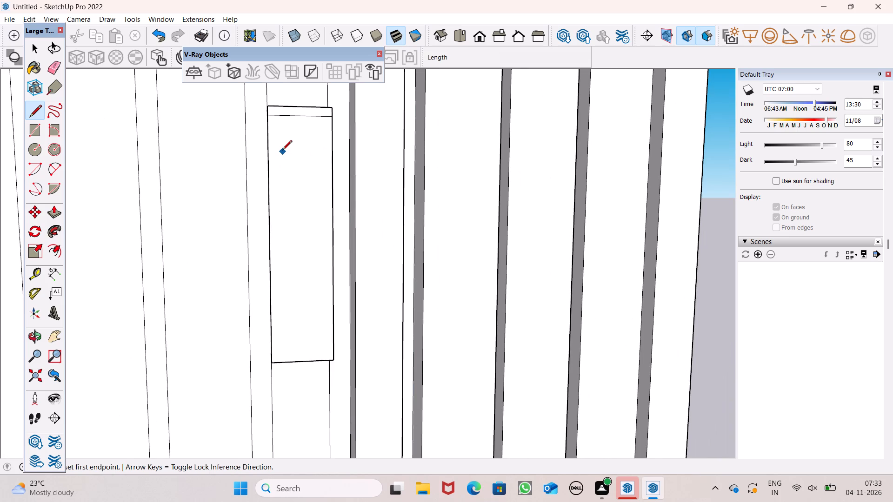
middle_click_drag(297, 172, 293, 184)
scroll(297, 178, "up", 1)
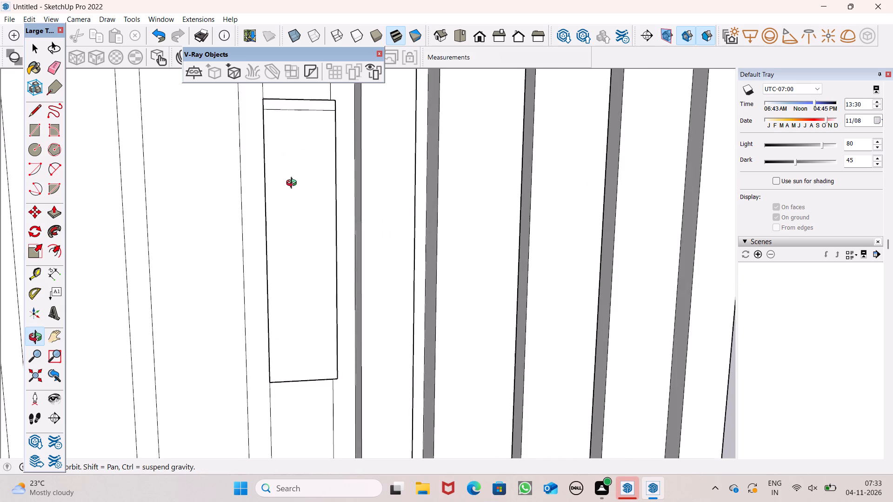
middle_click_drag(293, 184, 280, 207)
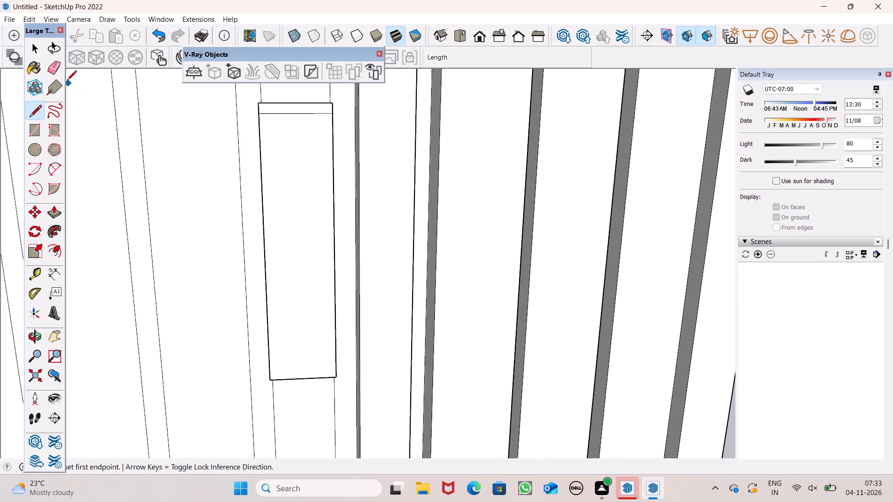
left_click(49, 69)
left_click(288, 115)
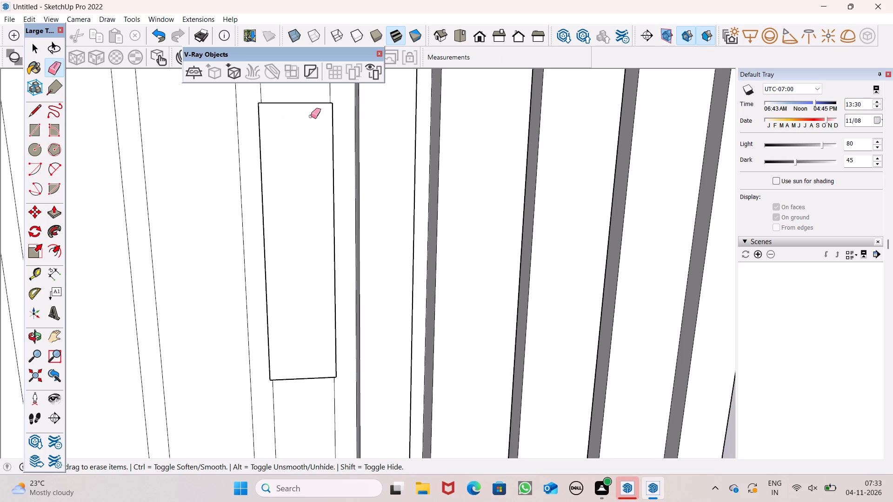
Offset the outline of the lower projecting block's front face inward by about 2".
middle_click_drag(444, 172, 420, 183)
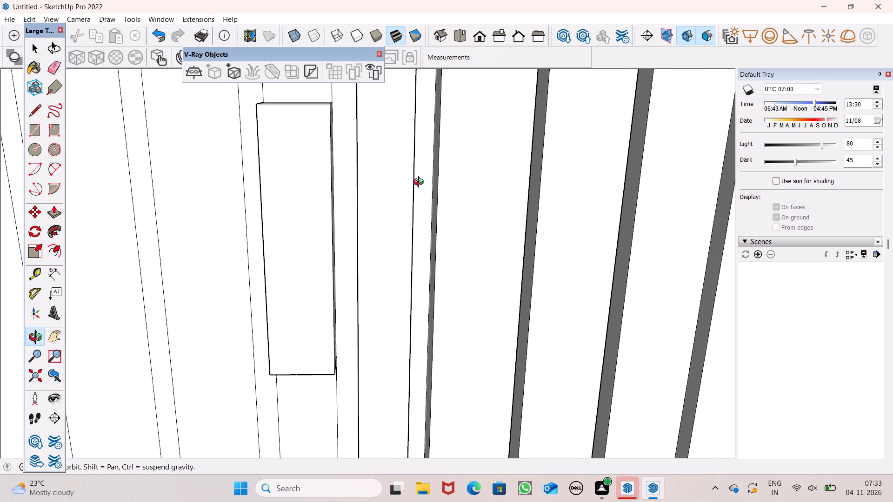
middle_click_drag(420, 183, 418, 180)
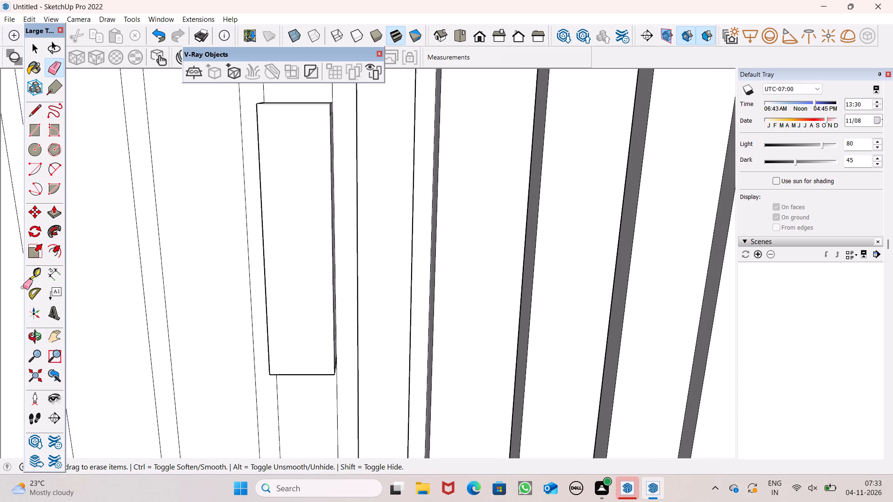
left_click(57, 247)
scroll(313, 210, "up", 3)
scroll(308, 187, "down", 3)
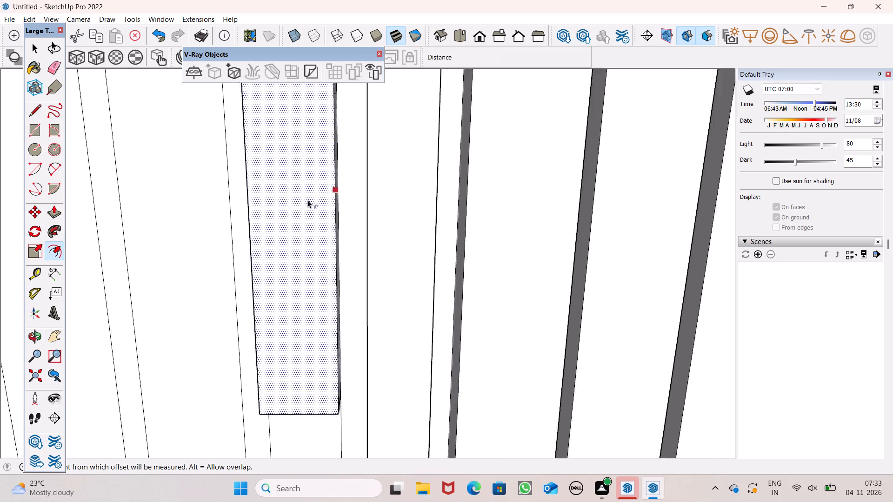
scroll(307, 200, "down", 2)
scroll(296, 133, "up", 4)
left_click_drag(294, 127, 296, 124)
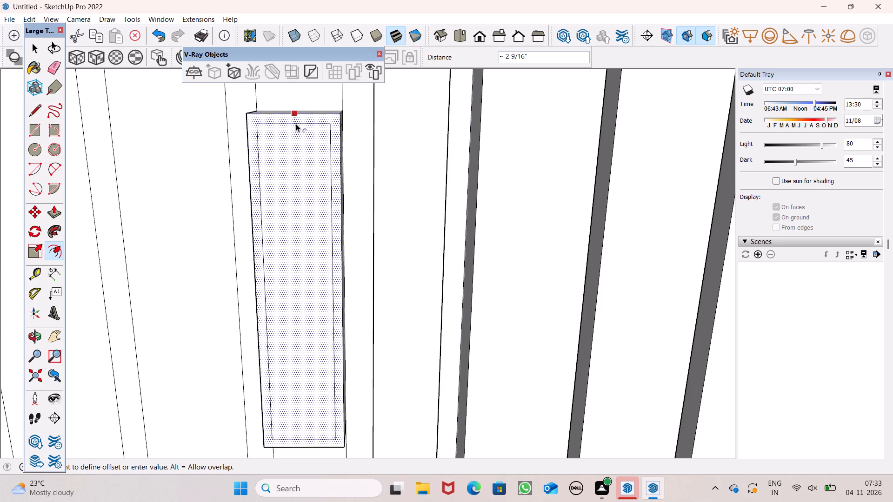
left_click_drag(296, 124, 298, 121)
scroll(309, 149, "down", 5)
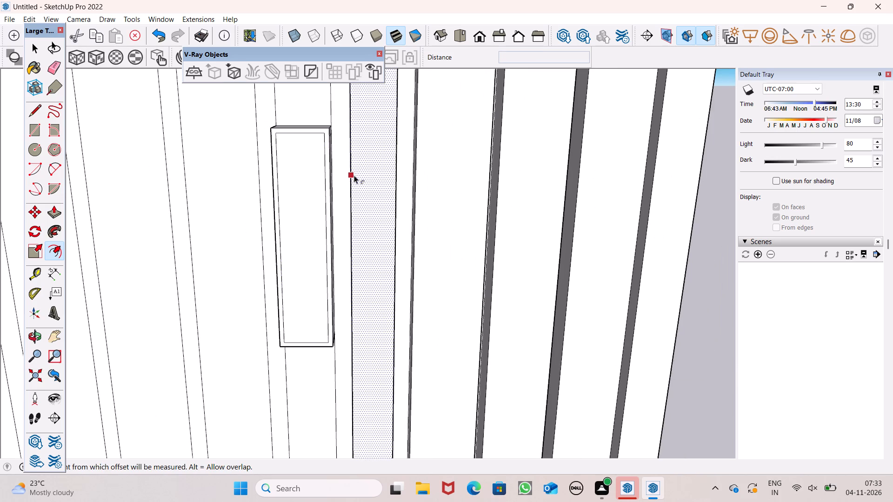
key("space")
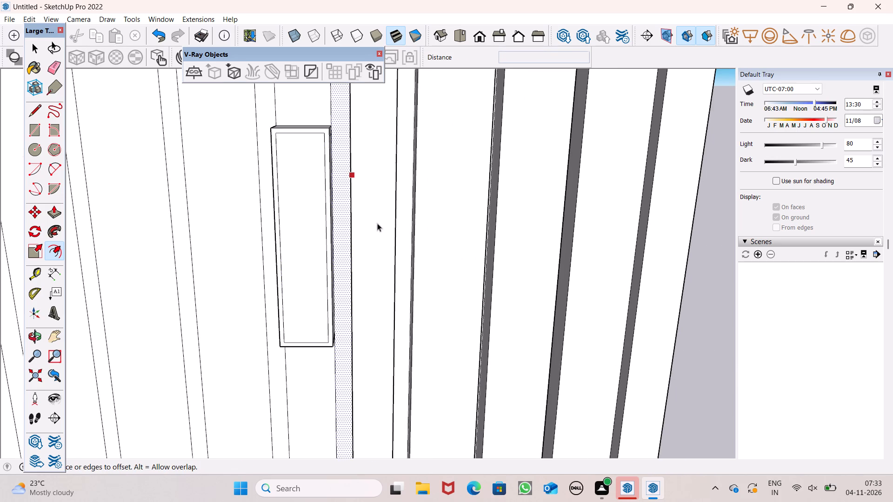
scroll(377, 235, "down", 4)
key("space")
left_click(645, 294)
Draw two short lines, about 2" long, from the inner outline's bottom corners down to the lower block's bottom edge.
scroll(334, 147, "up", 4)
scroll(333, 148, "down", 7)
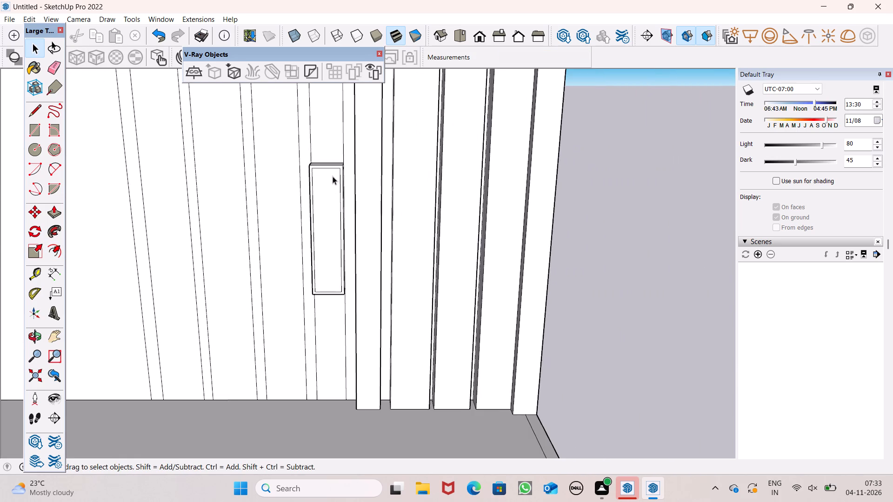
middle_click_drag(399, 207, 386, 276)
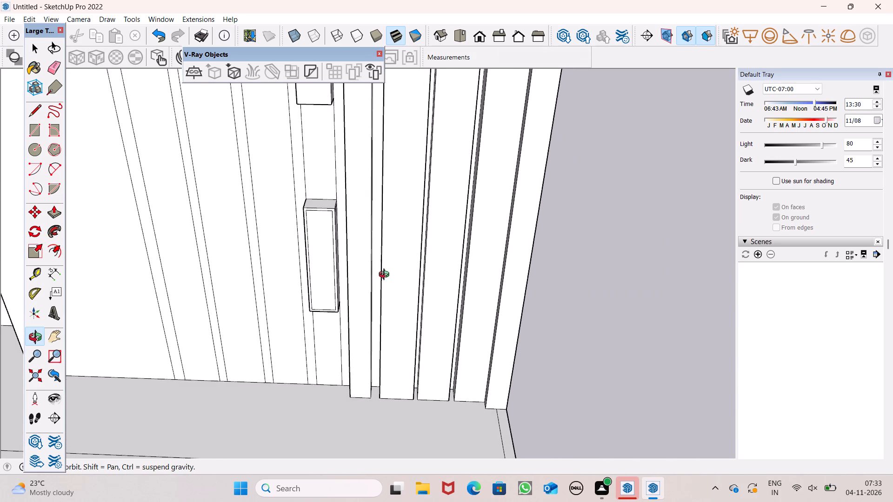
middle_click_drag(386, 276, 393, 276)
scroll(280, 186, "up", 6)
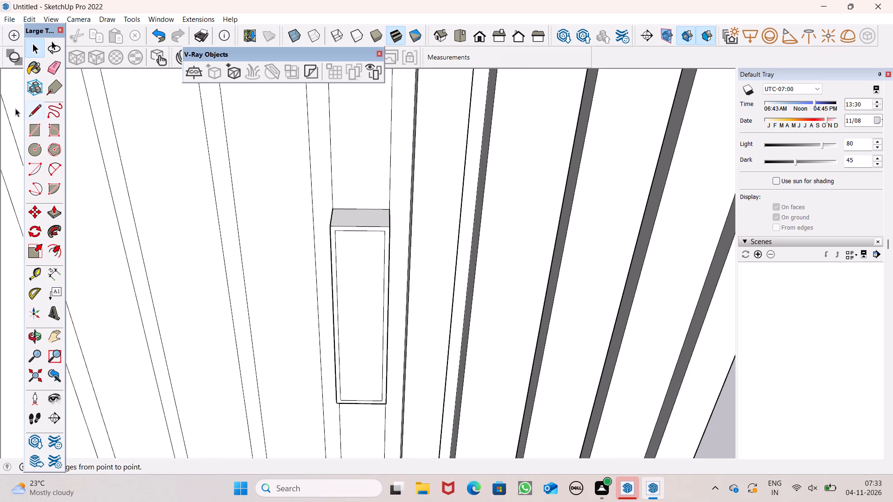
left_click(33, 113)
scroll(299, 194, "down", 1)
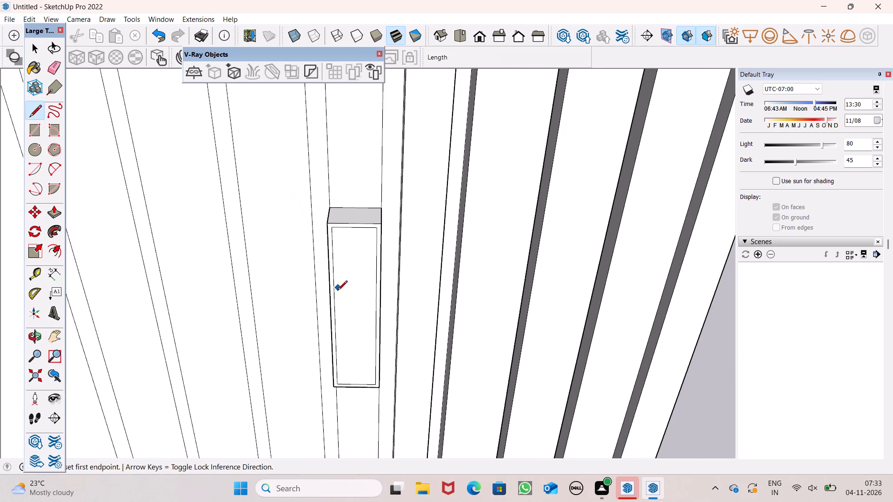
scroll(330, 429, "up", 5)
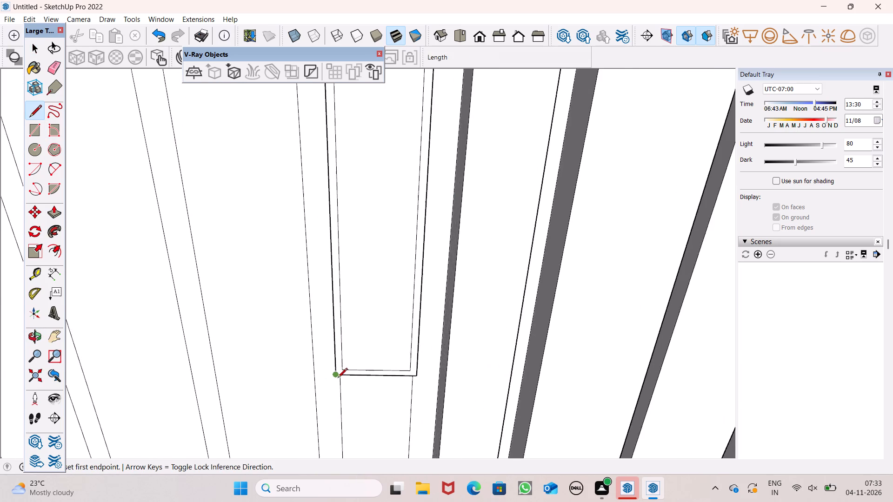
scroll(337, 381, "up", 5)
left_click(351, 362)
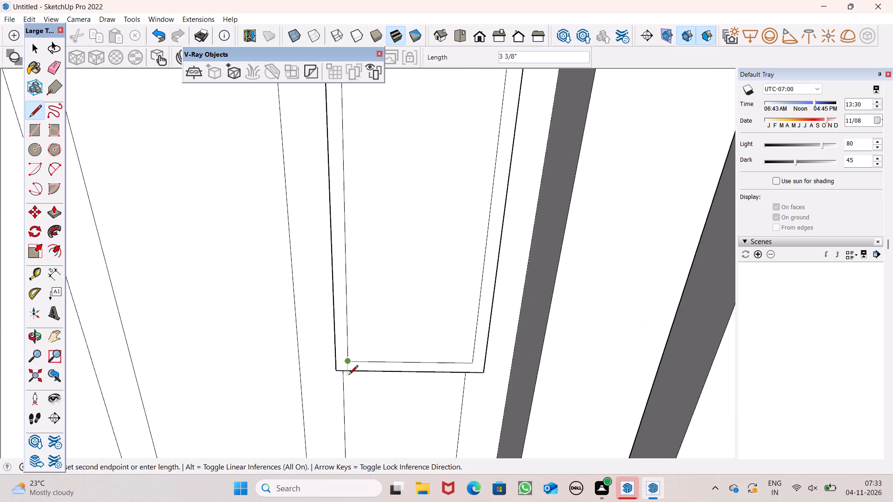
scroll(348, 376, "up", 3)
left_click(350, 368)
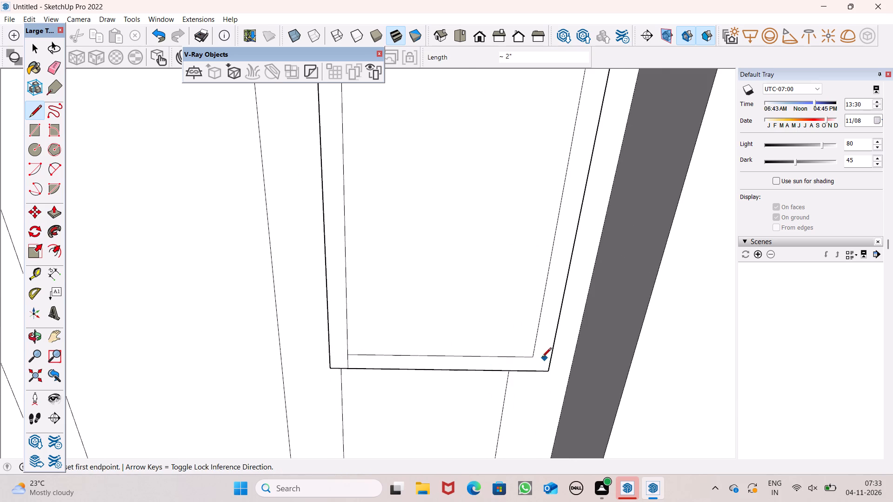
left_click(533, 355)
left_click(535, 367)
scroll(472, 415, "down", 7)
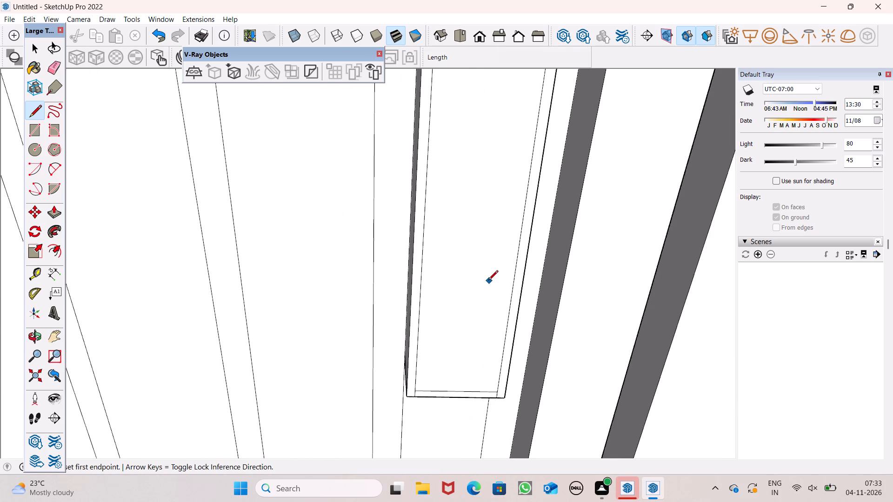
scroll(468, 247, "down", 6)
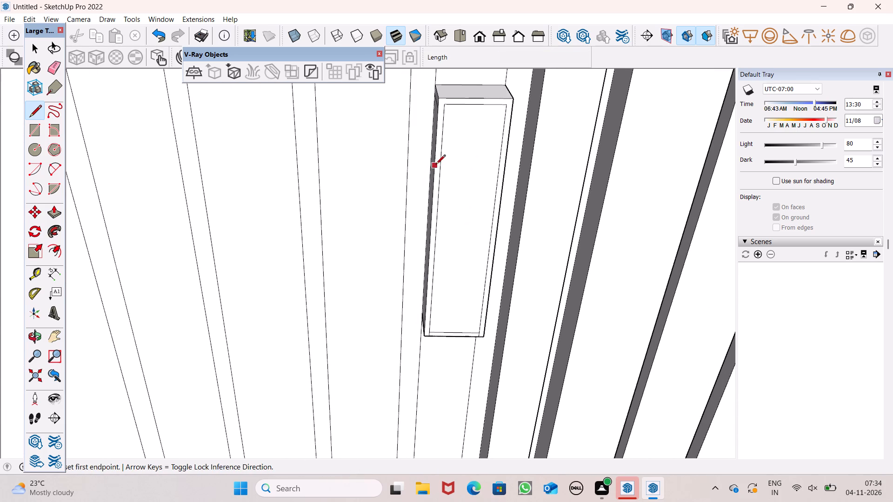
Draw a vertical line about 8' long from the middle of the inner outline's top edge to the lower block's bottom edge.
scroll(483, 99, "up", 6)
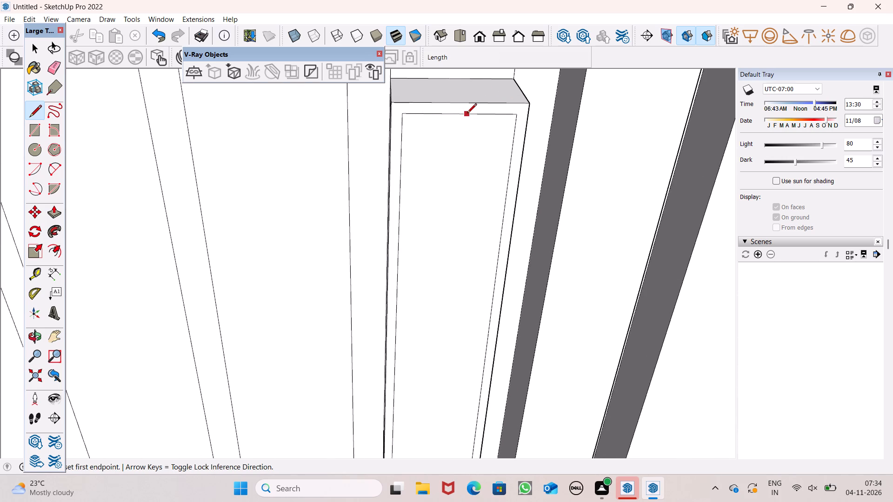
left_click(467, 114)
scroll(458, 183, "down", 4)
scroll(467, 244, "down", 6)
middle_click_drag(439, 323, 439, 277)
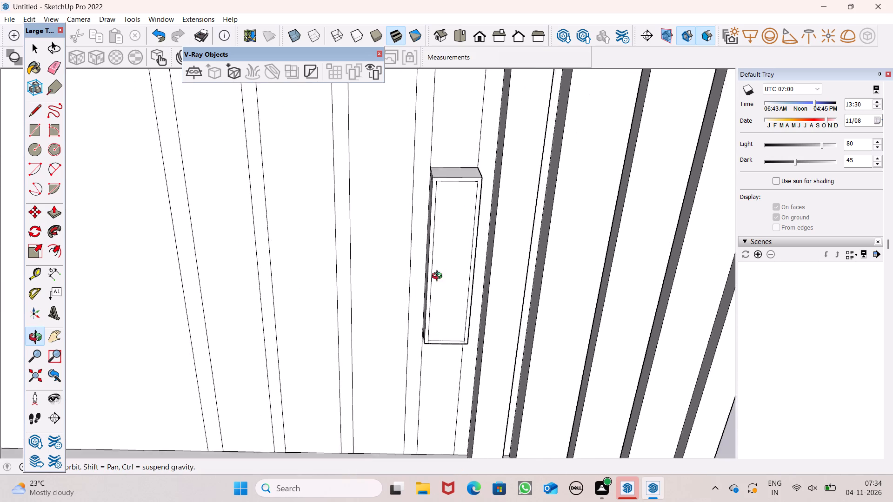
middle_click_drag(439, 277, 438, 234)
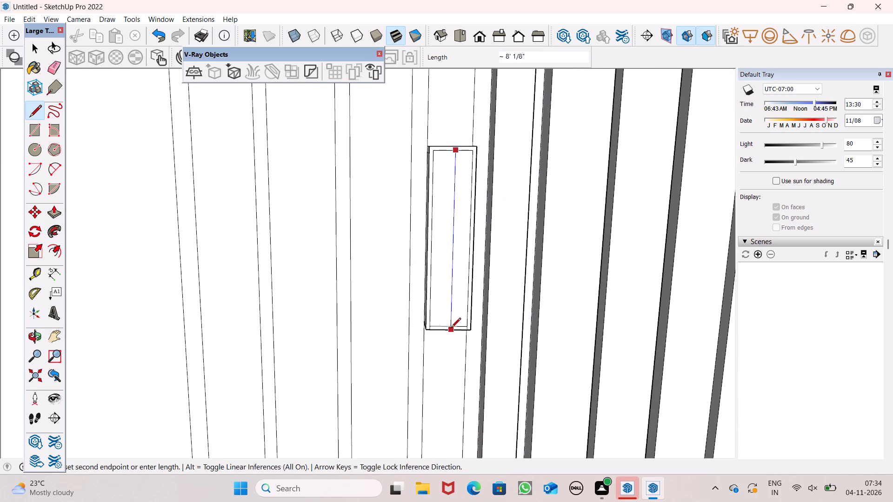
scroll(449, 327, "up", 5)
left_click(446, 333)
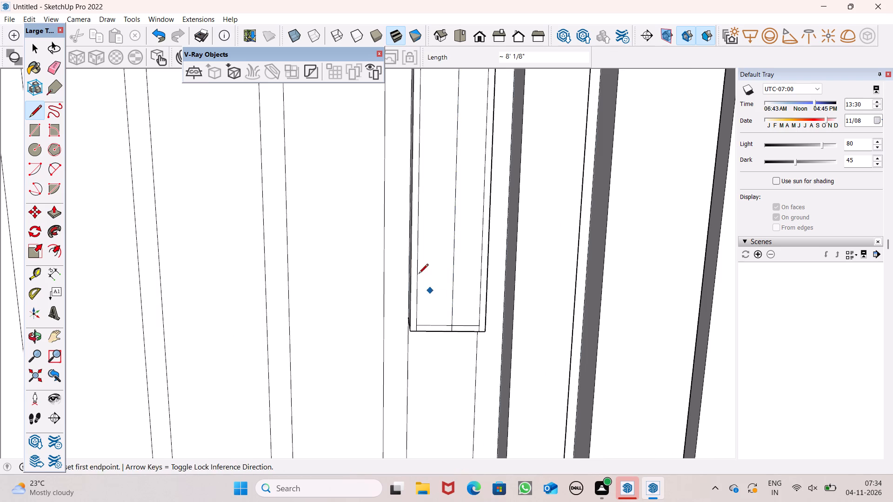
key("space")
Erase the inner outline's bottom edge on both sides of the centre line on the lower block's front face.
left_click(55, 68)
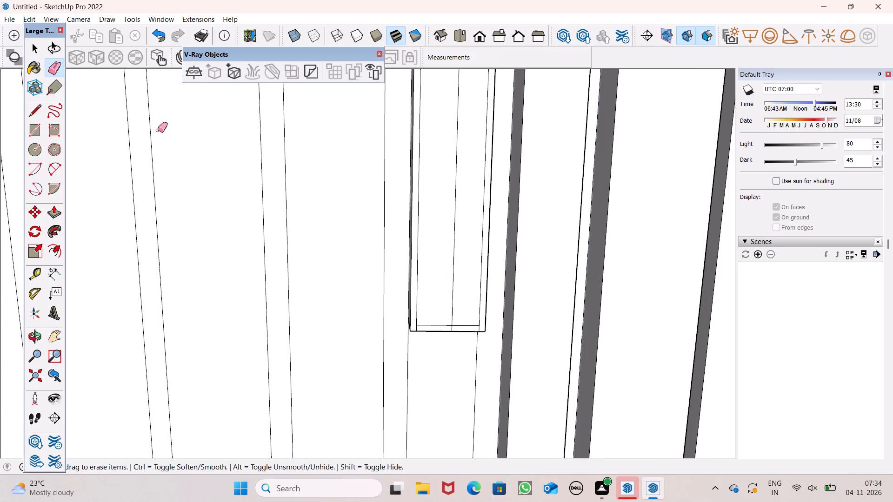
scroll(459, 297, "up", 6)
left_click_drag(432, 337, 433, 345)
left_click_drag(477, 337, 478, 341)
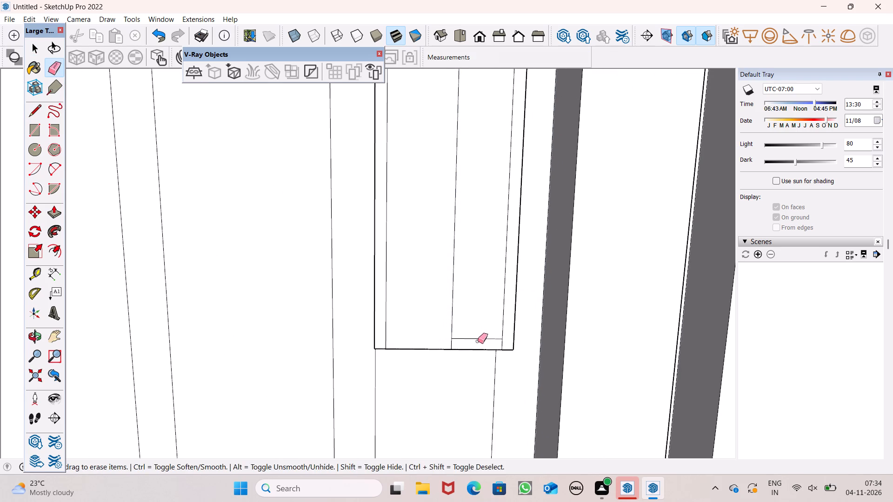
left_click_drag(478, 341, 478, 342)
scroll(479, 355, "down", 7)
key("space")
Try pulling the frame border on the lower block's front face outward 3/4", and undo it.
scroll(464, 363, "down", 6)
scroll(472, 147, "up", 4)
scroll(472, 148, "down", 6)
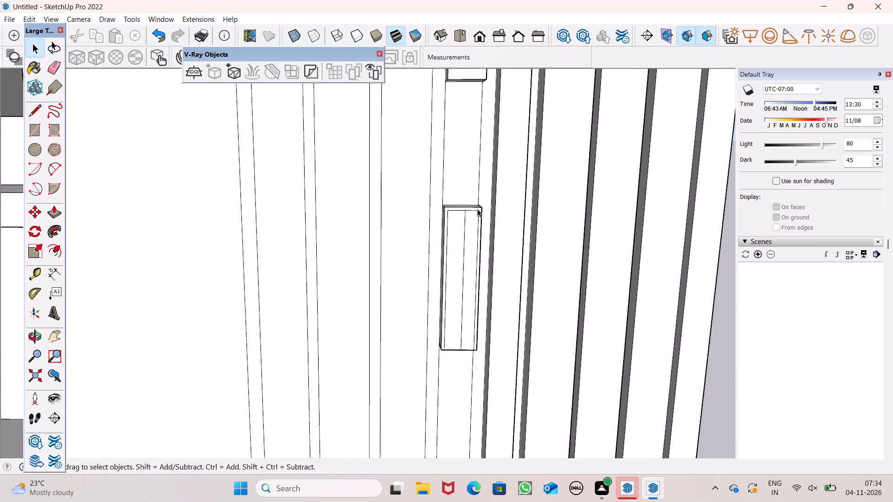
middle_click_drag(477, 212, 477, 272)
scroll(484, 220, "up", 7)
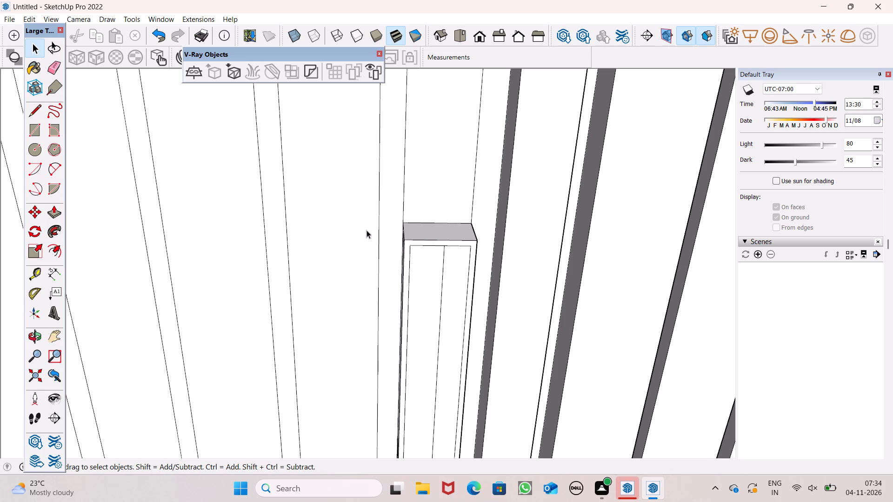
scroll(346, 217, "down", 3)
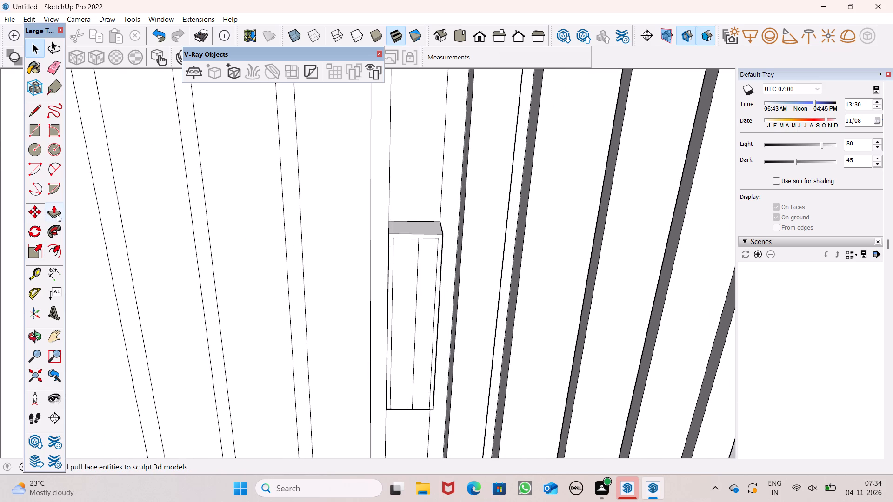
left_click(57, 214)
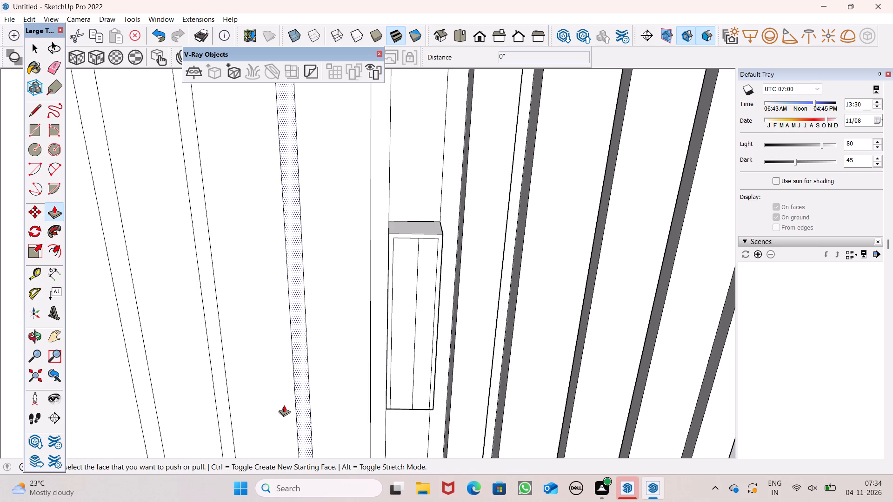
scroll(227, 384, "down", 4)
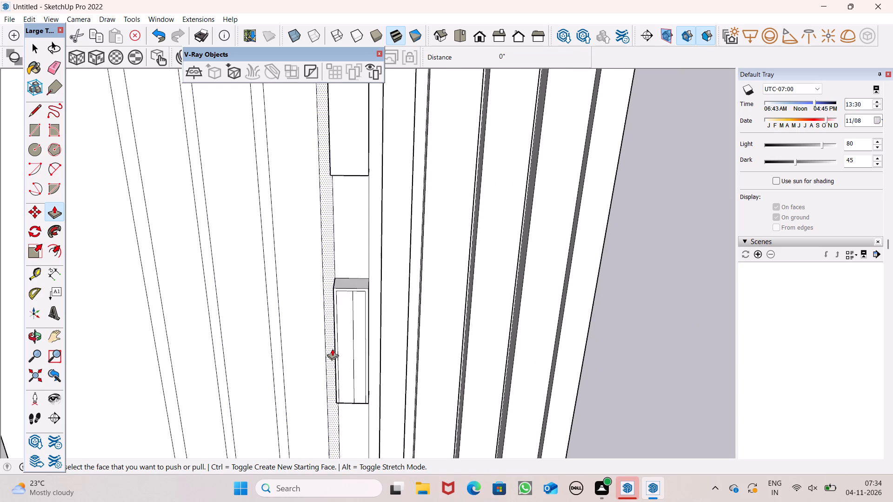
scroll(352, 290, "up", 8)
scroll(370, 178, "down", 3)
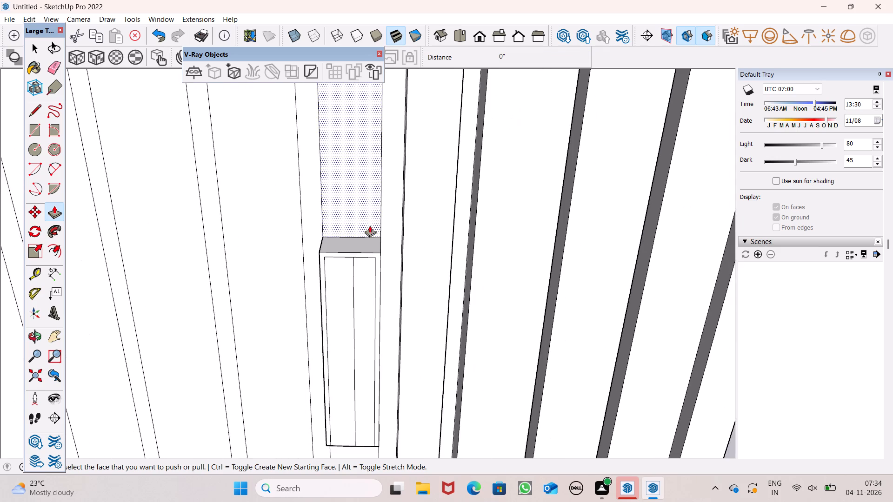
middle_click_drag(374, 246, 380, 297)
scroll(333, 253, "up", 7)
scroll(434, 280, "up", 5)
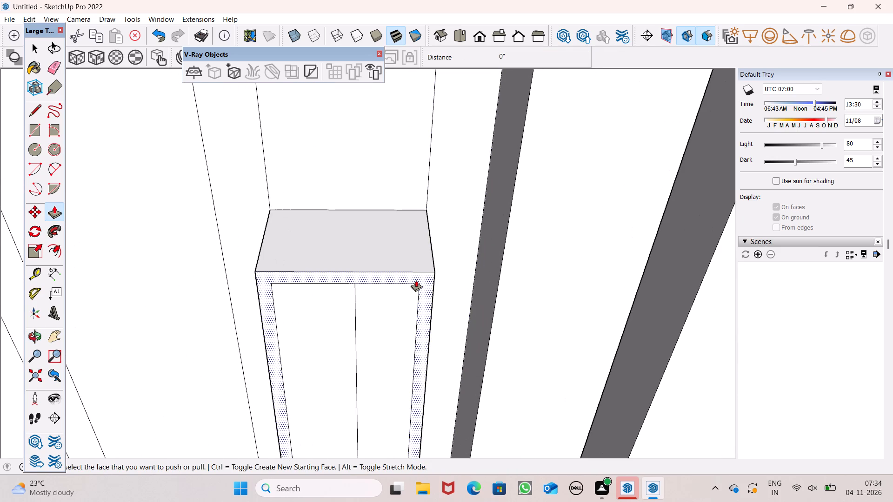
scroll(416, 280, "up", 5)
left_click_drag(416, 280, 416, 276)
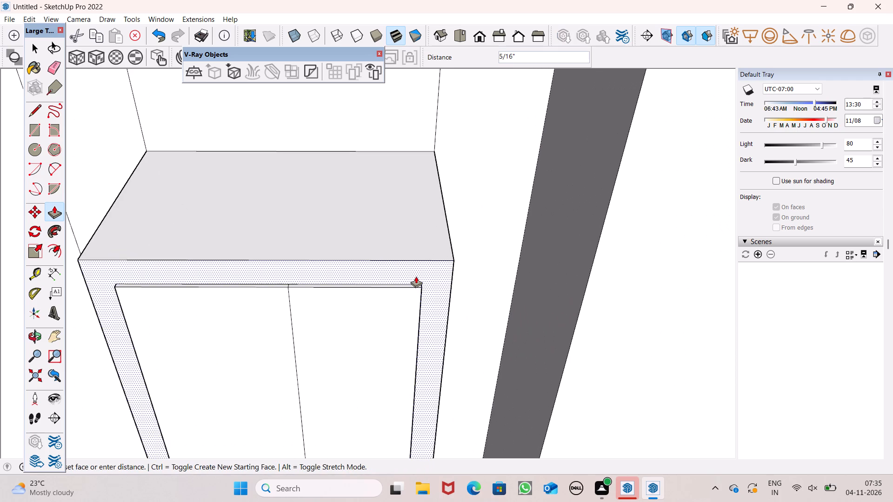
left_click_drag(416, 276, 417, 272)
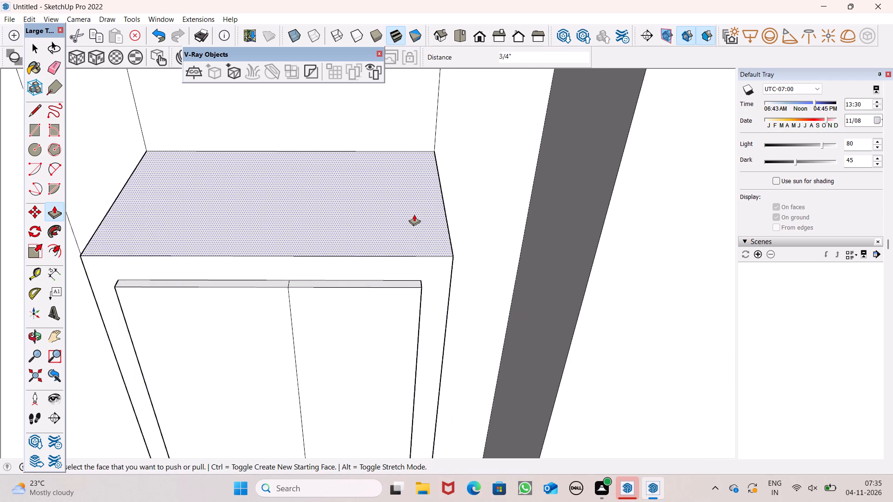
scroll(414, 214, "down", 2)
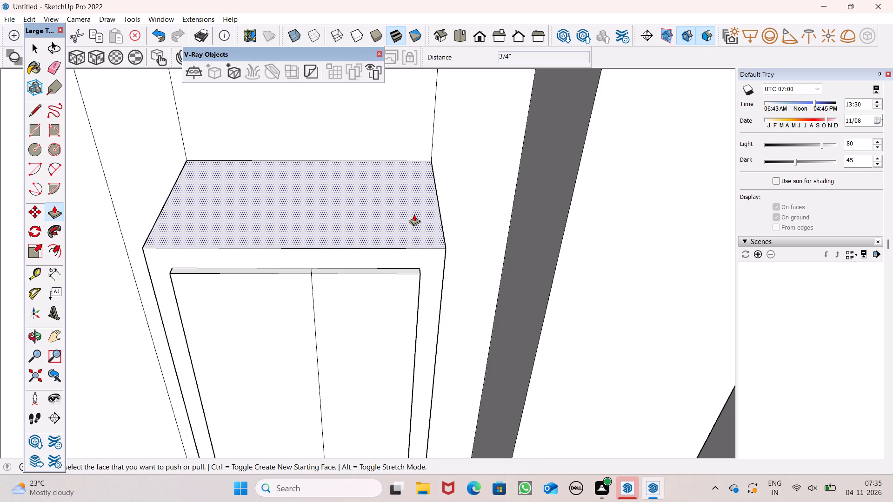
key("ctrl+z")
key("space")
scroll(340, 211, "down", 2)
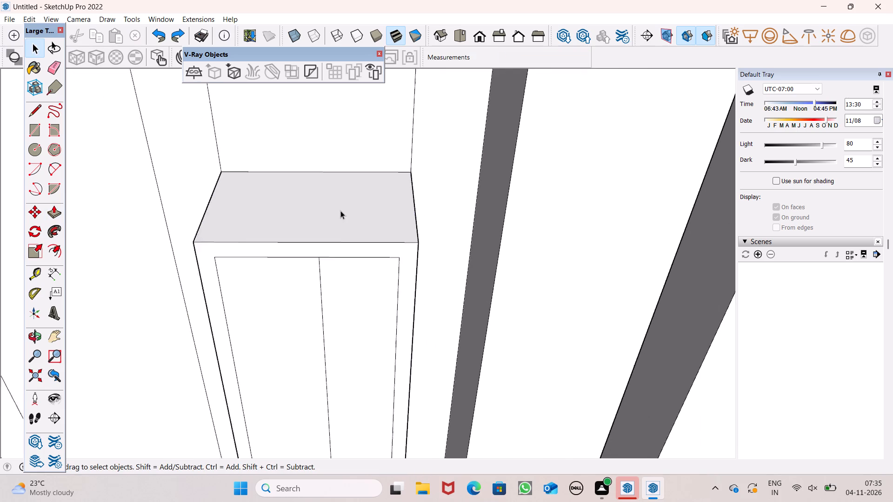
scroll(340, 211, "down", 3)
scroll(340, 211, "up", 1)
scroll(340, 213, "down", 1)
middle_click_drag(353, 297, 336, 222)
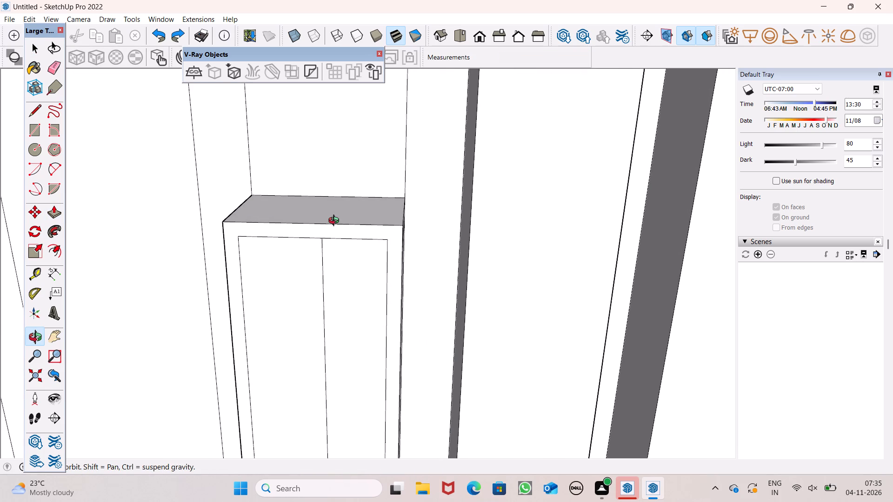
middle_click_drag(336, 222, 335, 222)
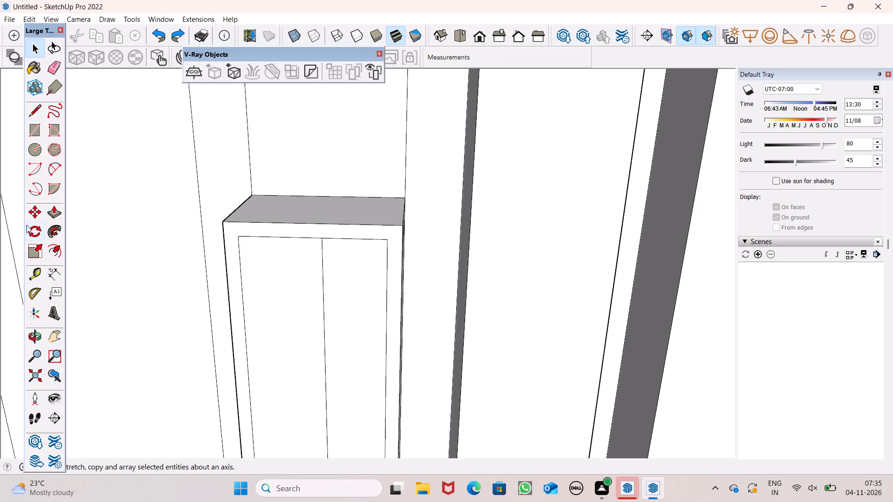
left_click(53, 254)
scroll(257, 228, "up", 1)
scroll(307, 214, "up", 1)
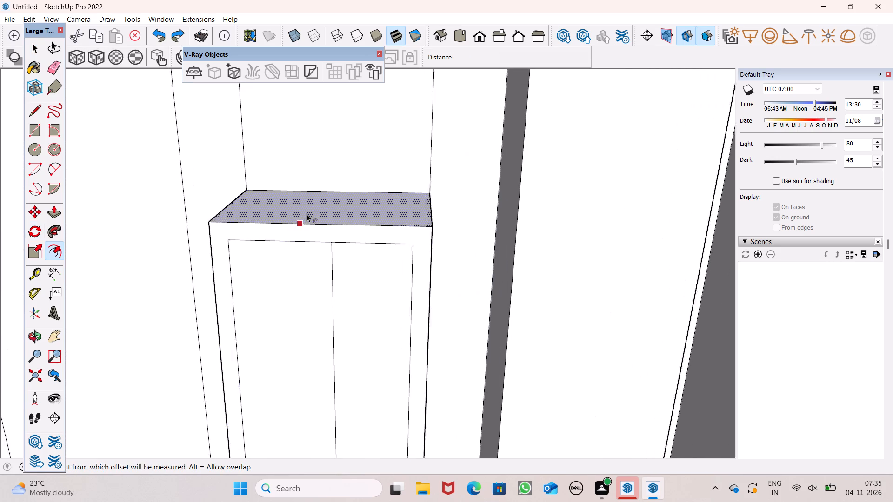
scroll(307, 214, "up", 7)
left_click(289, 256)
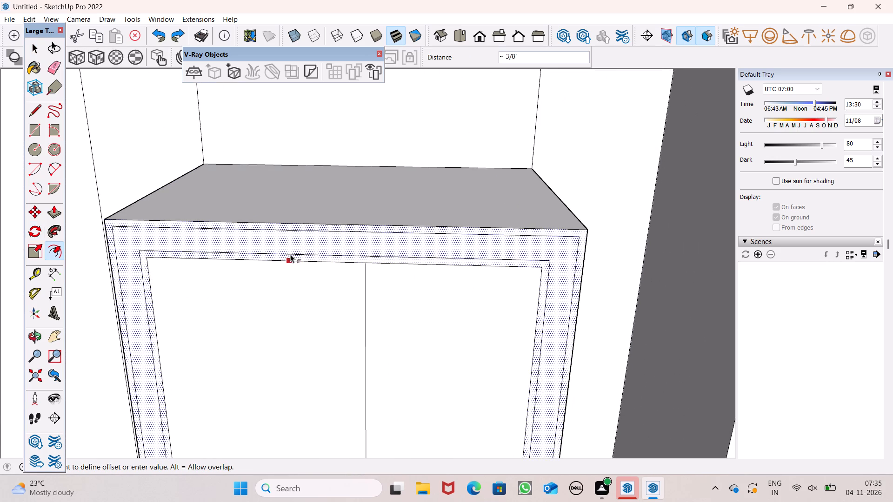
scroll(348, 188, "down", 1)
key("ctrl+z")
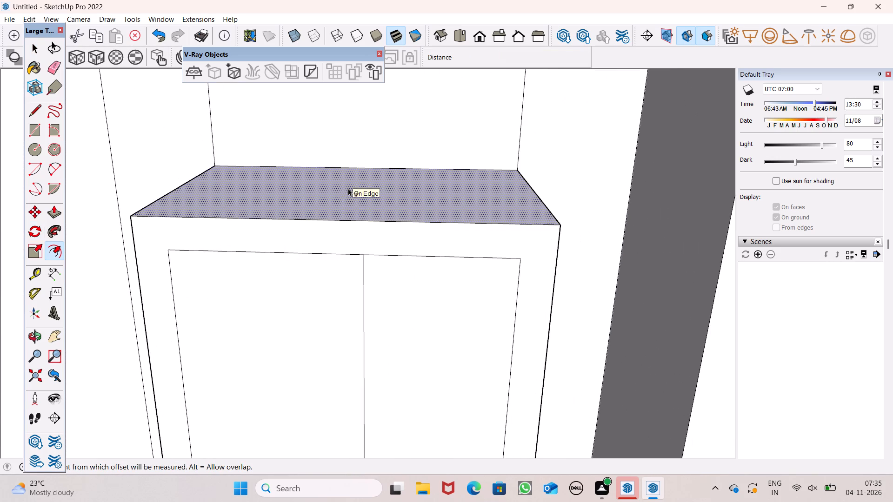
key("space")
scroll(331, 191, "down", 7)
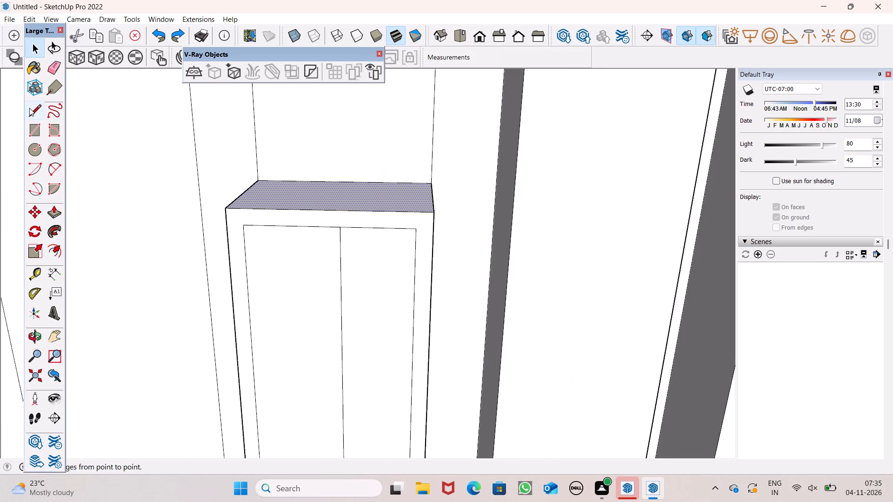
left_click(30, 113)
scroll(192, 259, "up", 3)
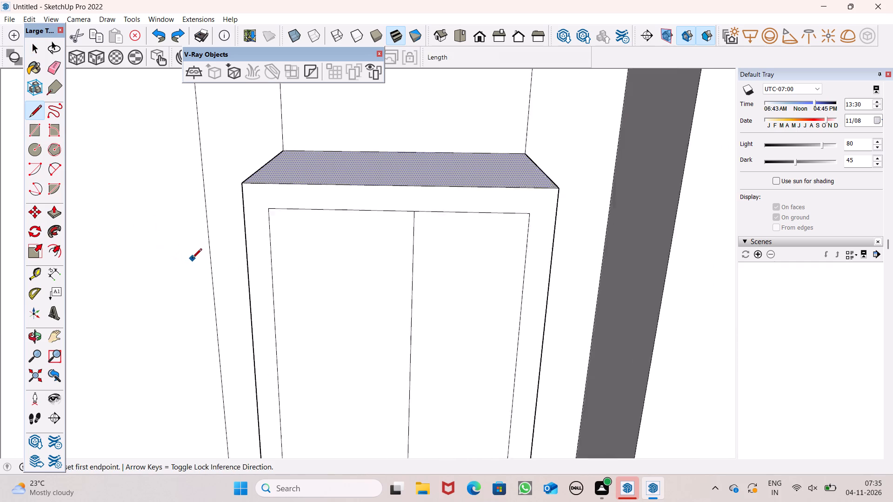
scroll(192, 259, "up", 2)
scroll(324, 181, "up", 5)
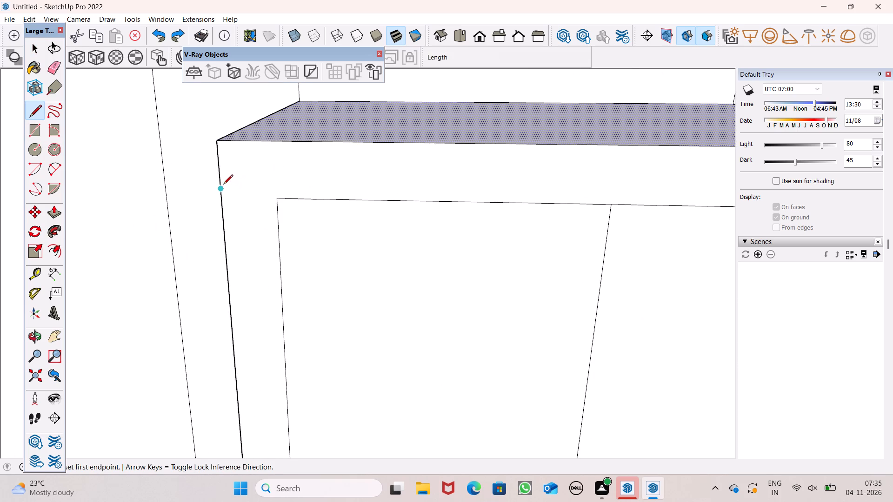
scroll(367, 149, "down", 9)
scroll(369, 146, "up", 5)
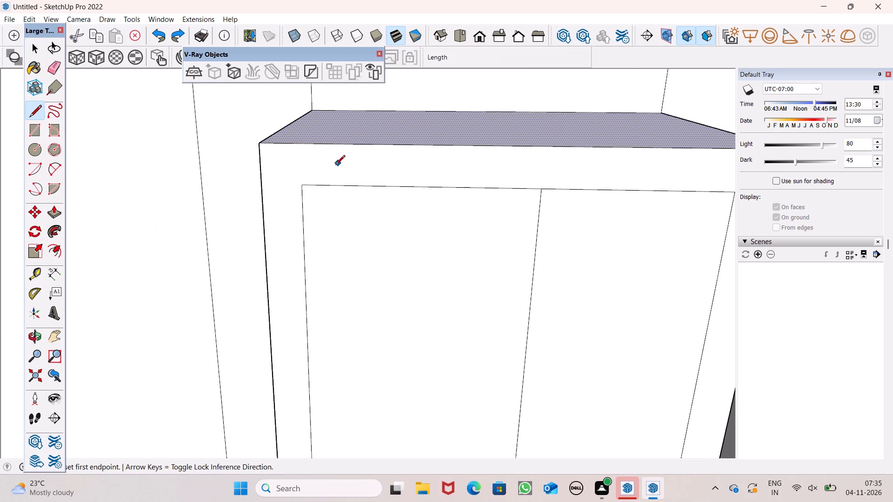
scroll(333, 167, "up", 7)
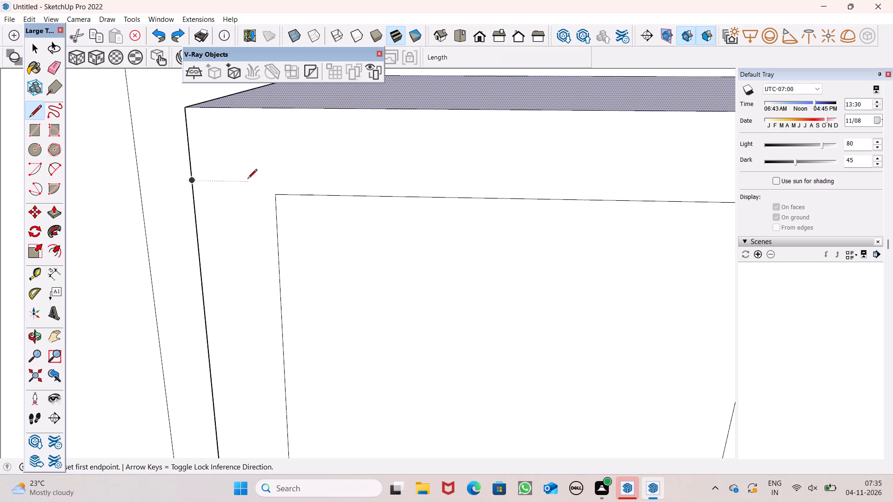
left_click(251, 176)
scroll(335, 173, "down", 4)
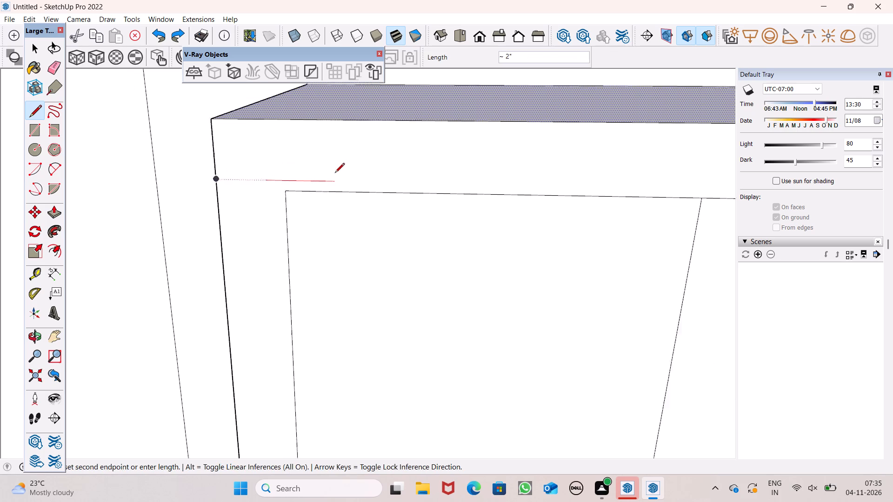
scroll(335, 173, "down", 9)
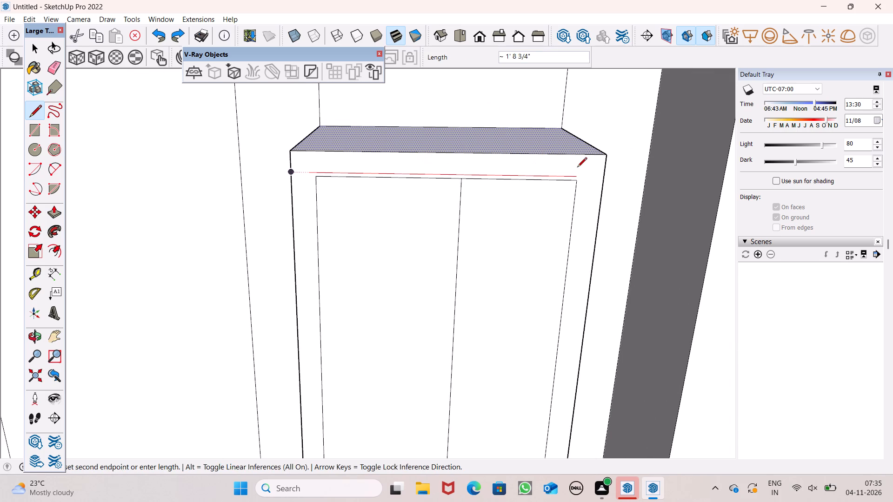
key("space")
Draw a horizontal line about 1' 9 3/8" long above the inner outline on the lower block's front frame border.
scroll(406, 168, "up", 7)
scroll(243, 222, "down", 3)
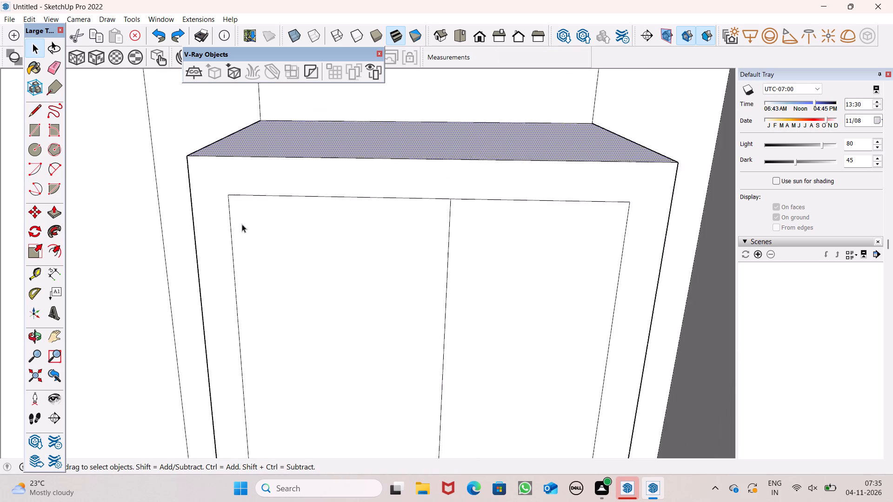
scroll(242, 224, "down", 1)
scroll(558, 170, "up", 4)
scroll(472, 172, "down", 3)
middle_click_drag(480, 232, 498, 238)
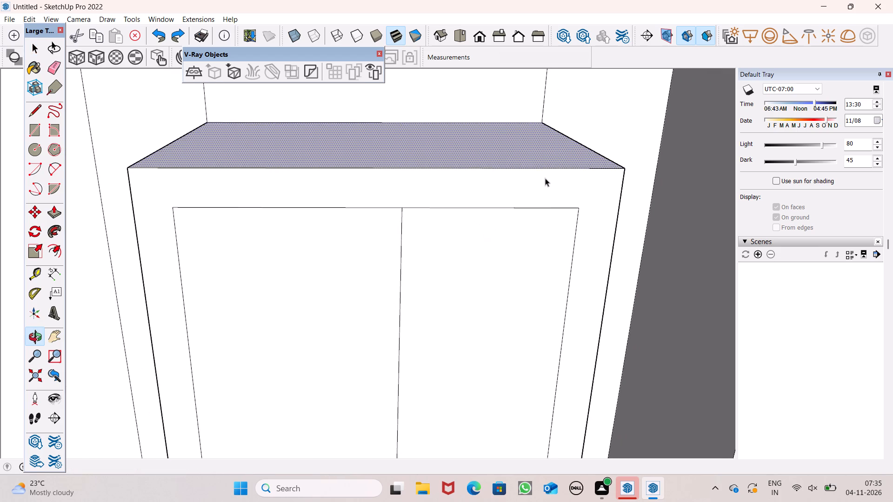
scroll(545, 178, "up", 1)
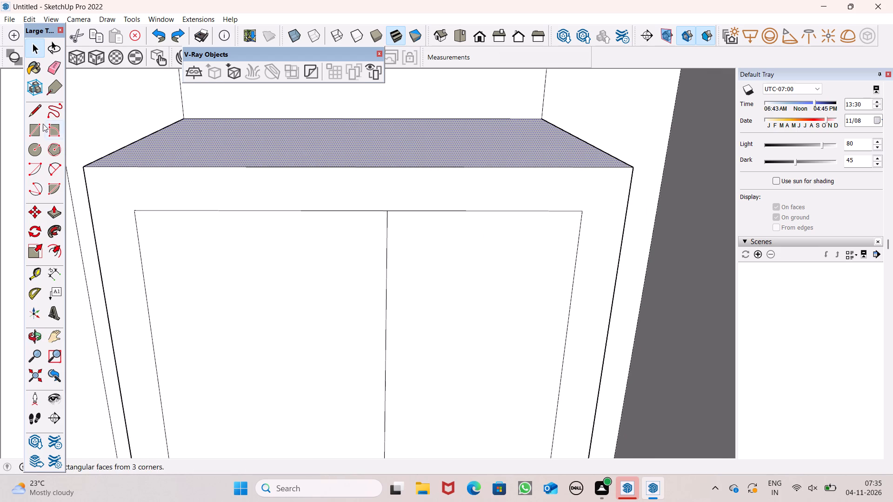
left_click(36, 114)
scroll(126, 218, "up", 4)
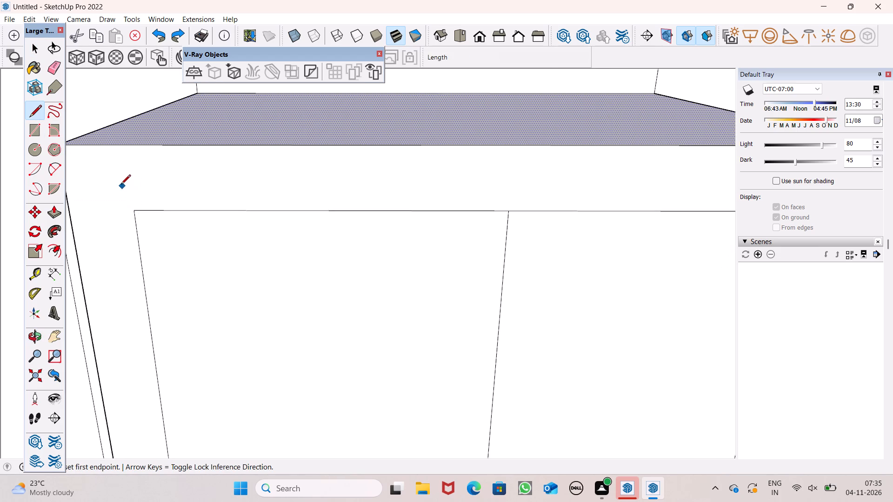
left_click(116, 182)
scroll(233, 183, "down", 6)
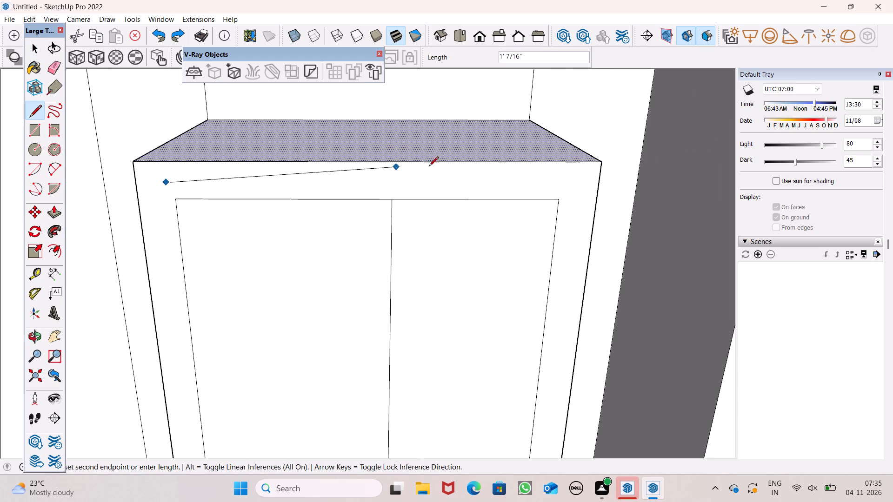
left_click(570, 186)
Extend the new horizontal line about 7/16" toward the right side of the lower block's frame border.
scroll(572, 222, "down", 12)
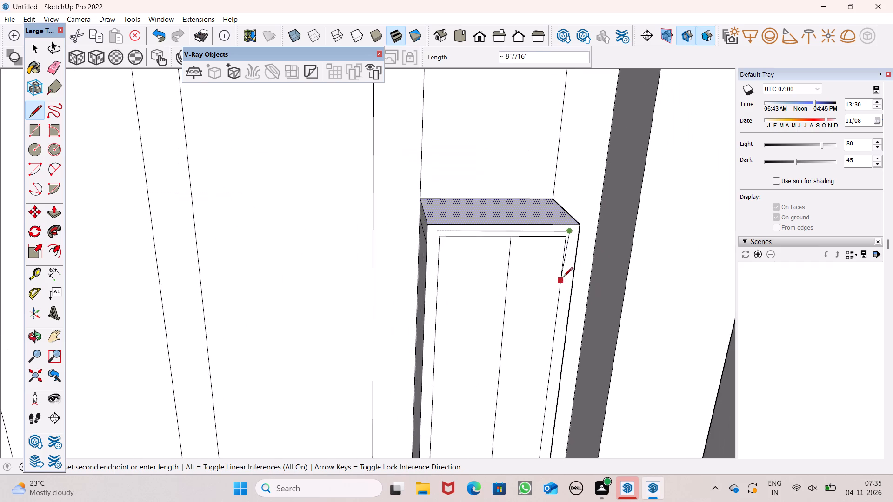
scroll(568, 249, "down", 5)
middle_click_drag(569, 305, 570, 235)
scroll(576, 288, "down", 1)
scroll(577, 341, "down", 1)
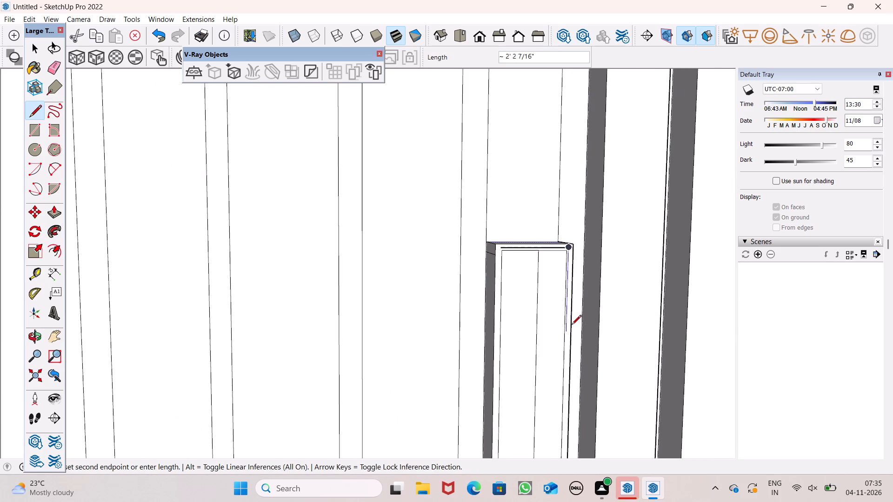
scroll(579, 254, "up", 16)
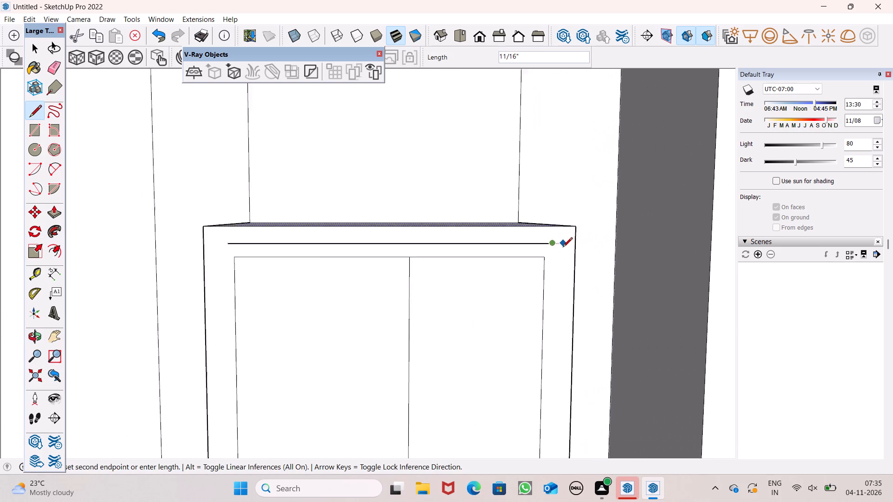
scroll(563, 248, "up", 8)
left_click(559, 242)
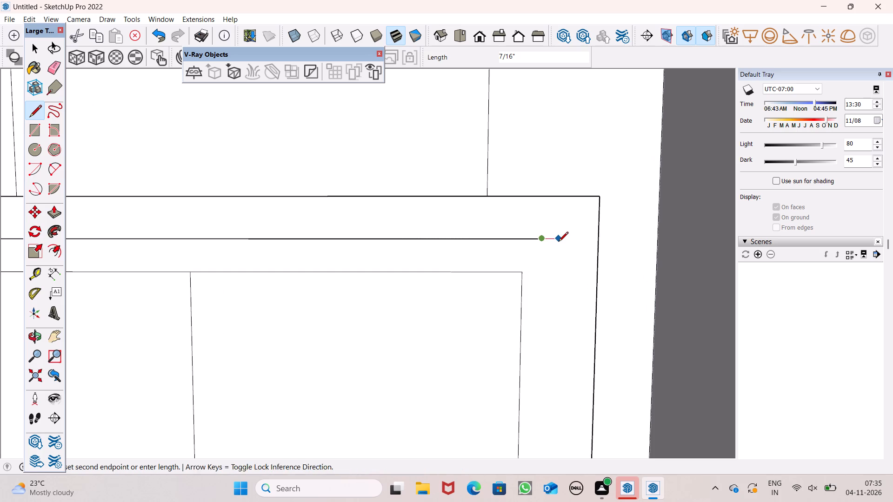
Draw a vertical line about 8' 1" long from the horizontal line's right end to the lower block's bottom edge.
scroll(561, 360, "down", 2)
scroll(561, 361, "up", 1)
scroll(561, 361, "down", 2)
scroll(517, 230, "down", 6)
scroll(529, 188, "down", 4)
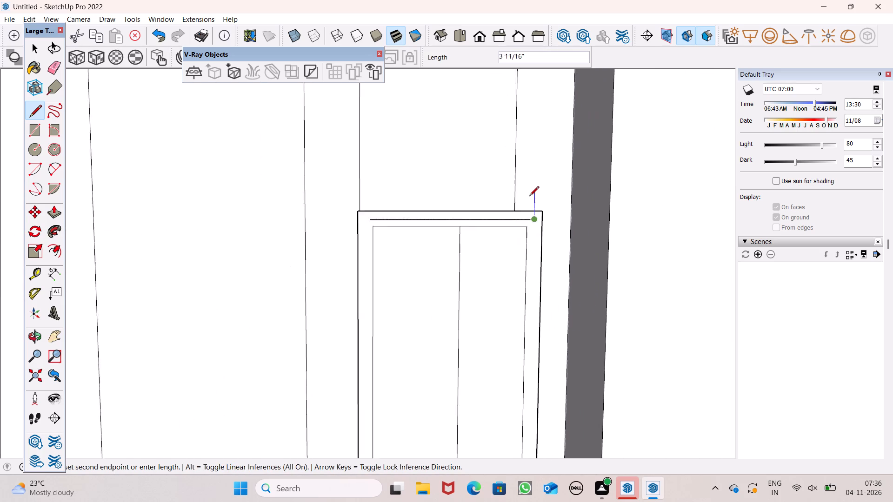
scroll(529, 197, "down", 4)
scroll(543, 264, "down", 14)
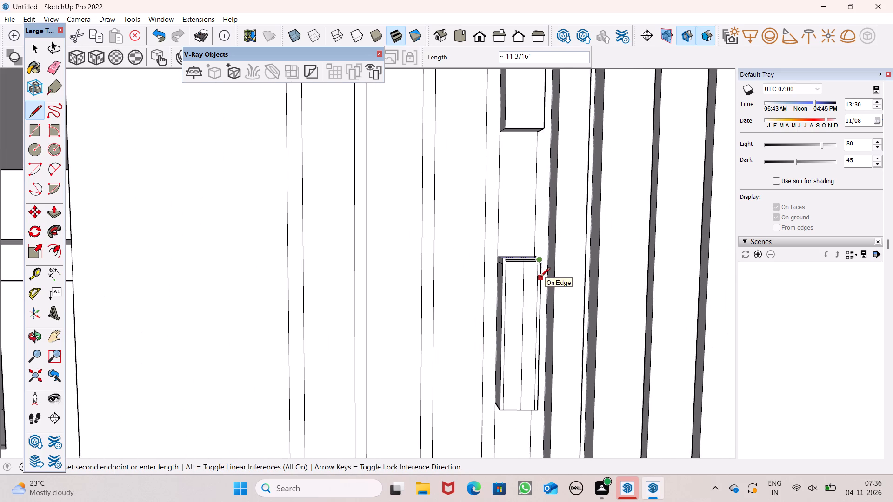
middle_click_drag(540, 279, 535, 285)
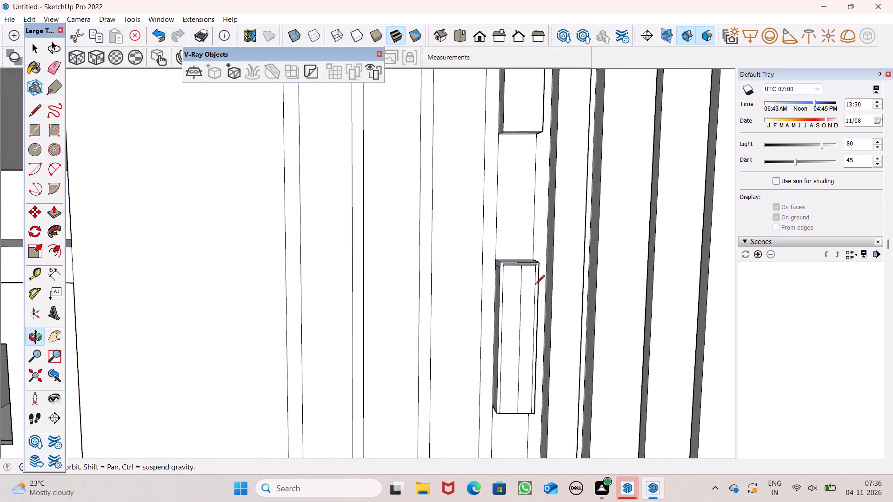
scroll(529, 299, "down", 3)
scroll(541, 381, "up", 1)
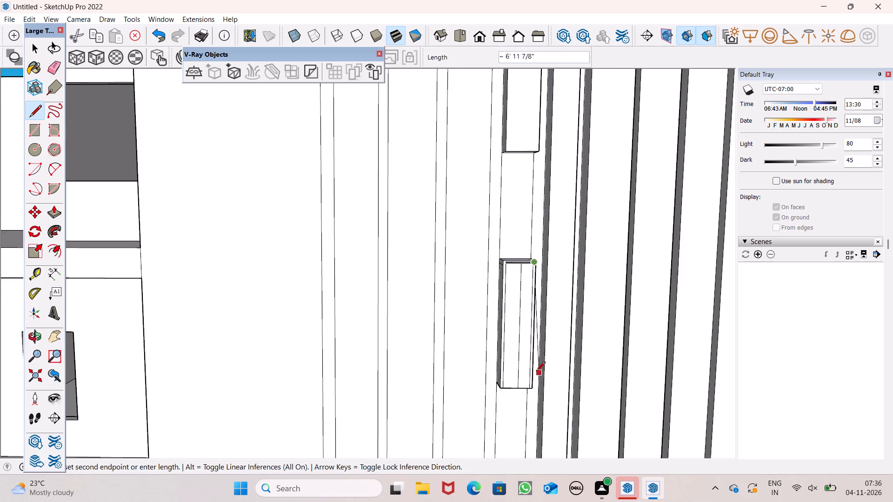
scroll(520, 253, "up", 14)
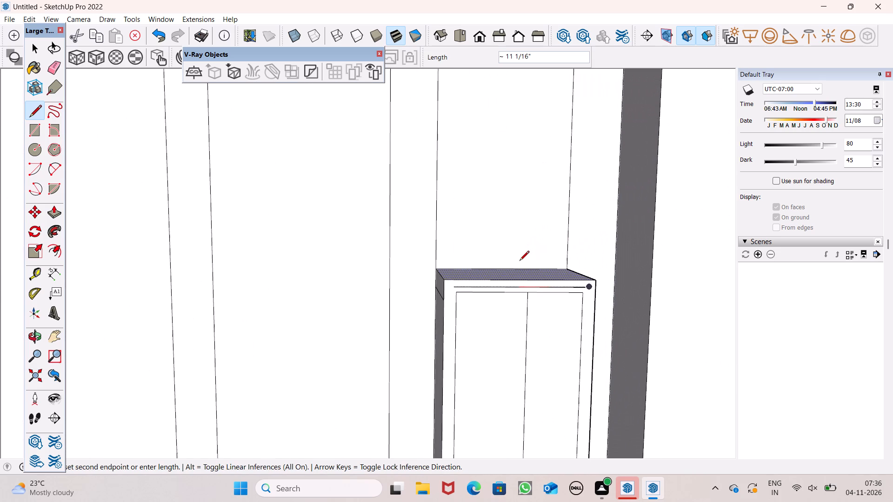
scroll(530, 274, "down", 5)
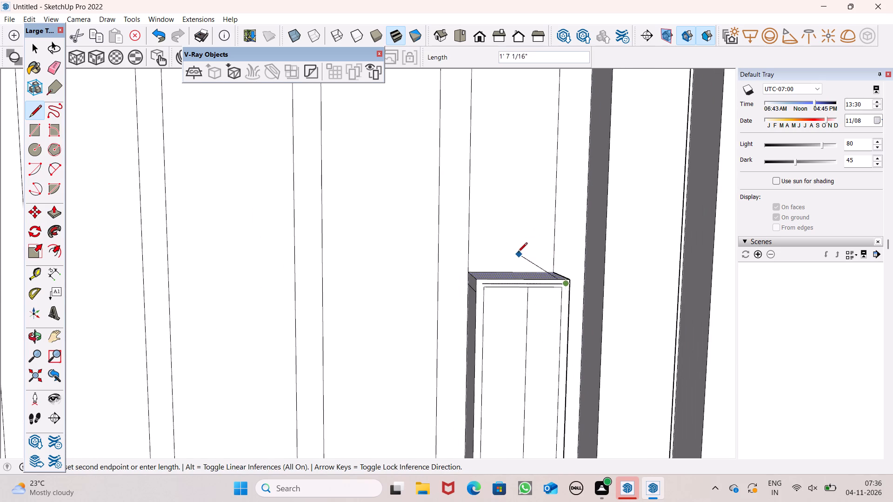
scroll(518, 253, "down", 14)
scroll(530, 384, "up", 11)
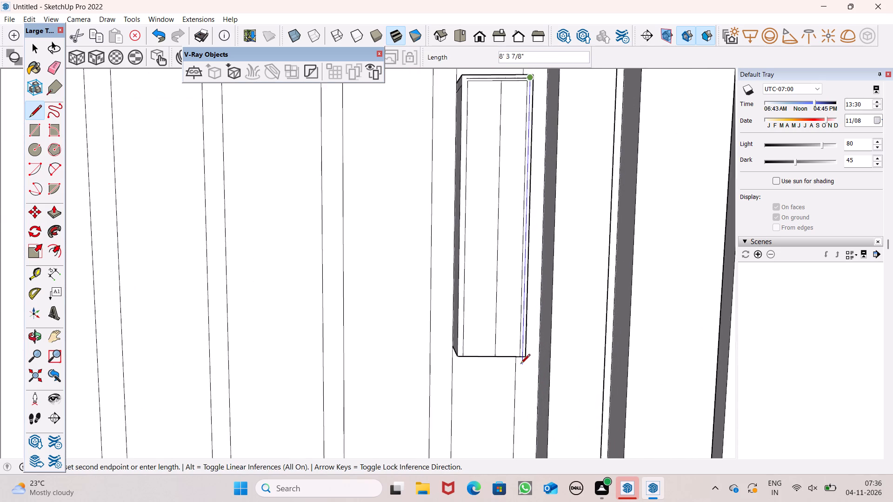
scroll(520, 364, "up", 1)
scroll(520, 357, "down", 1)
scroll(520, 357, "up", 11)
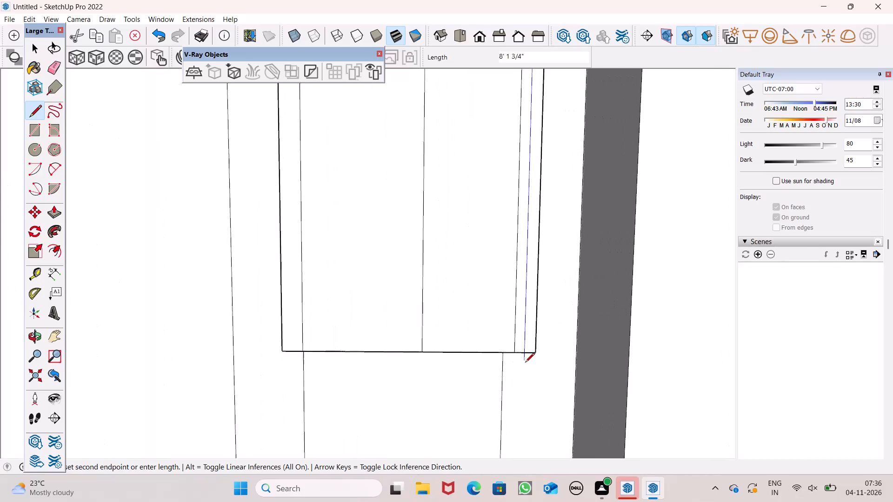
scroll(525, 363, "up", 2)
left_click(523, 349)
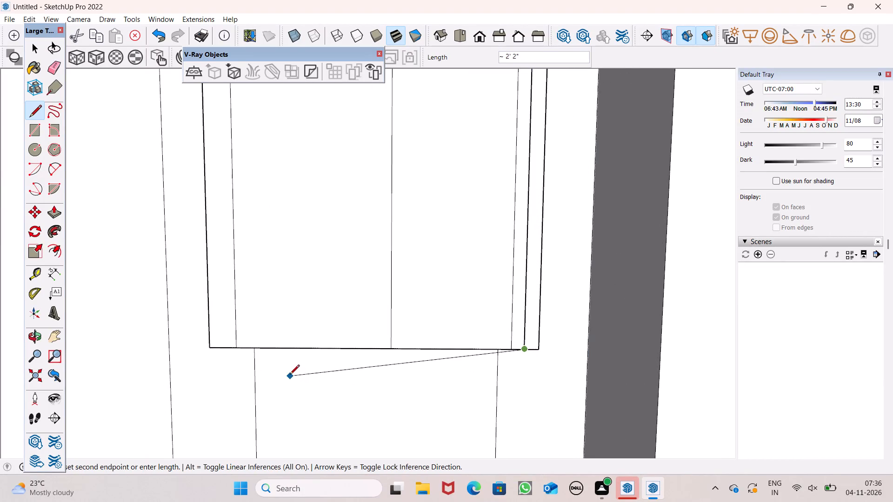
key("space")
Draw a vertical line about 8' 1" long from the horizontal line's left end to the lower block's bottom edge.
scroll(498, 432, "down", 8)
scroll(476, 501, "down", 5)
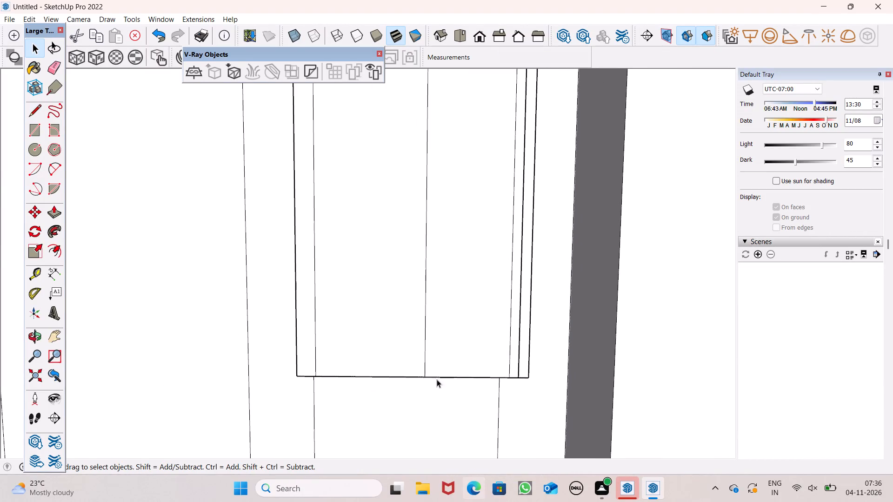
scroll(419, 337, "down", 1)
scroll(424, 383, "down", 12)
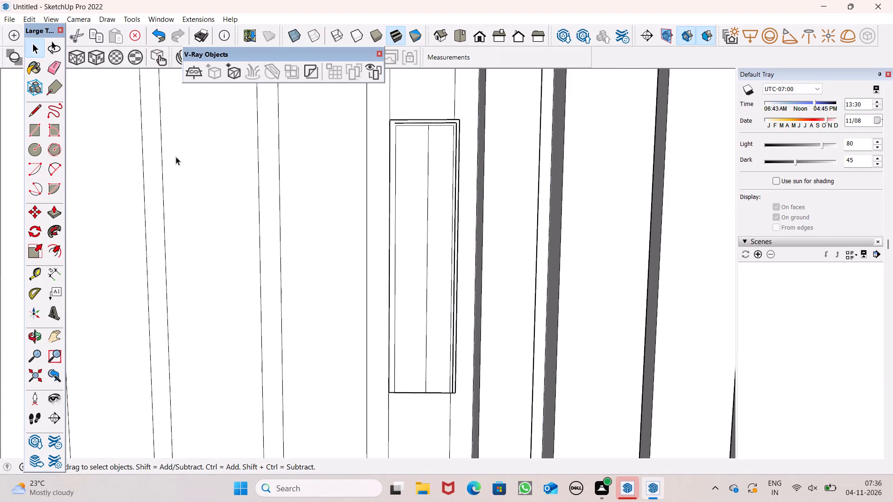
left_click(33, 110)
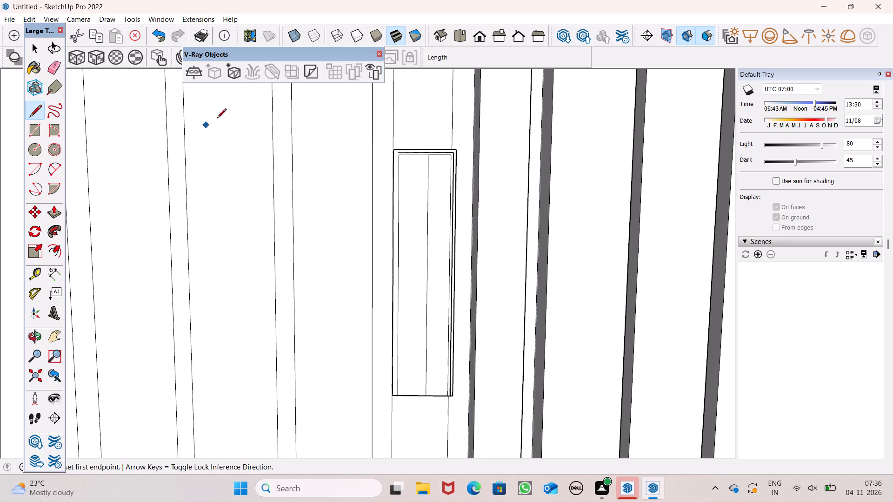
scroll(376, 152, "up", 6)
scroll(444, 150, "up", 7)
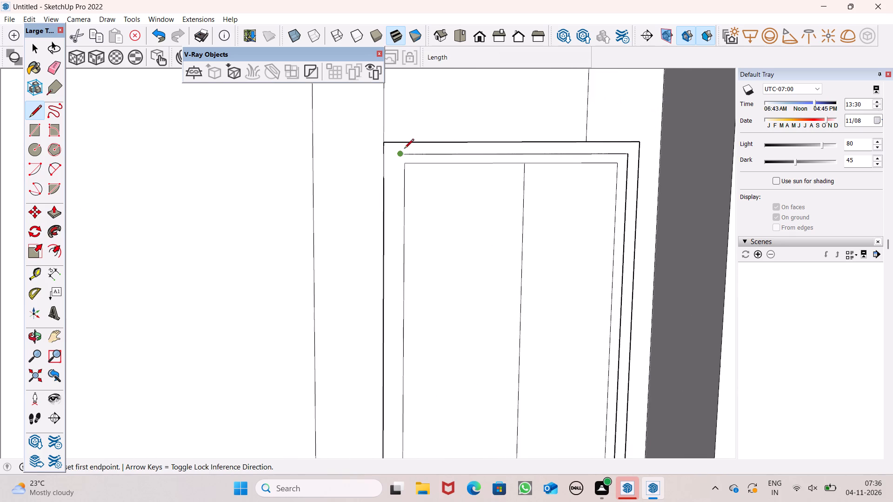
scroll(404, 149, "up", 3)
left_click(396, 158)
scroll(387, 251, "down", 6)
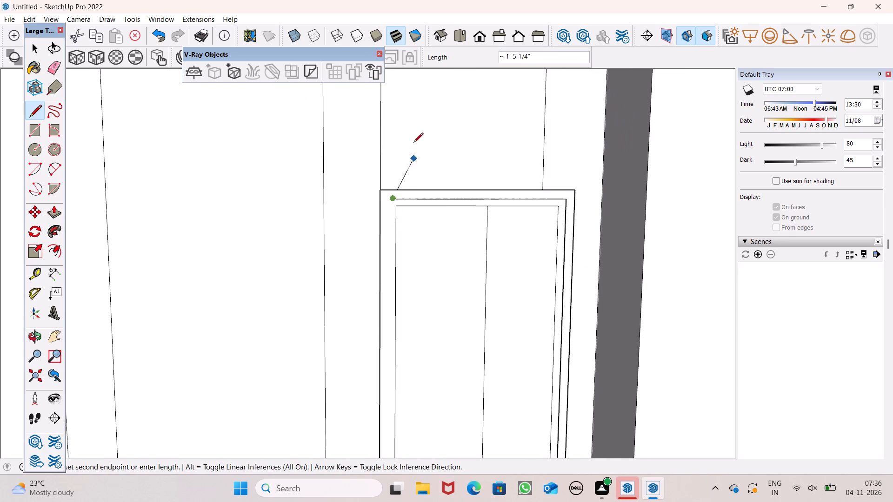
scroll(413, 128, "down", 14)
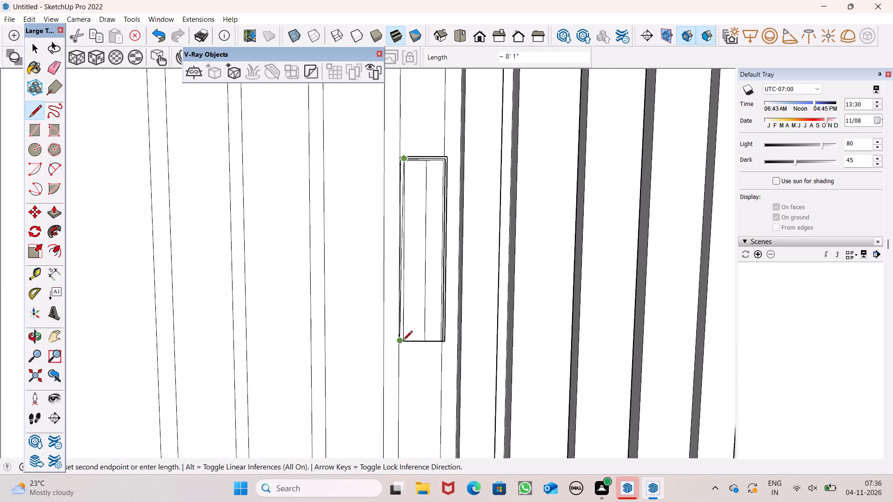
scroll(403, 341, "up", 18)
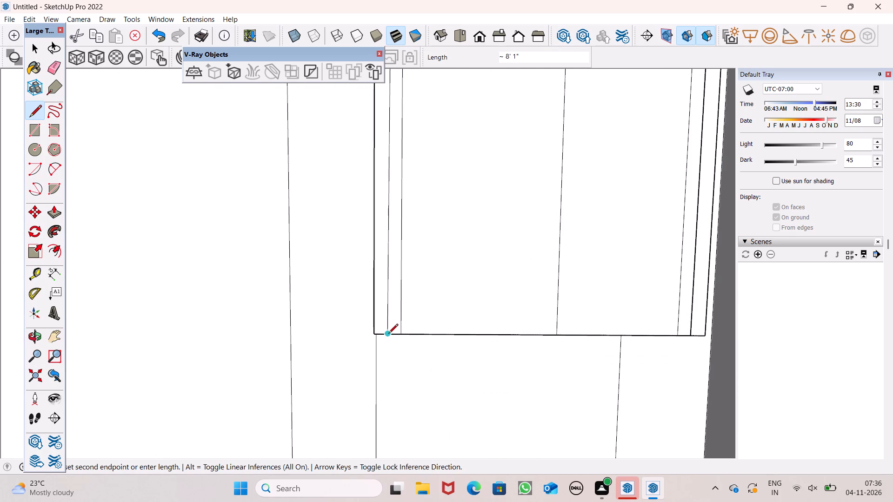
left_click(389, 334)
scroll(367, 401, "down", 14)
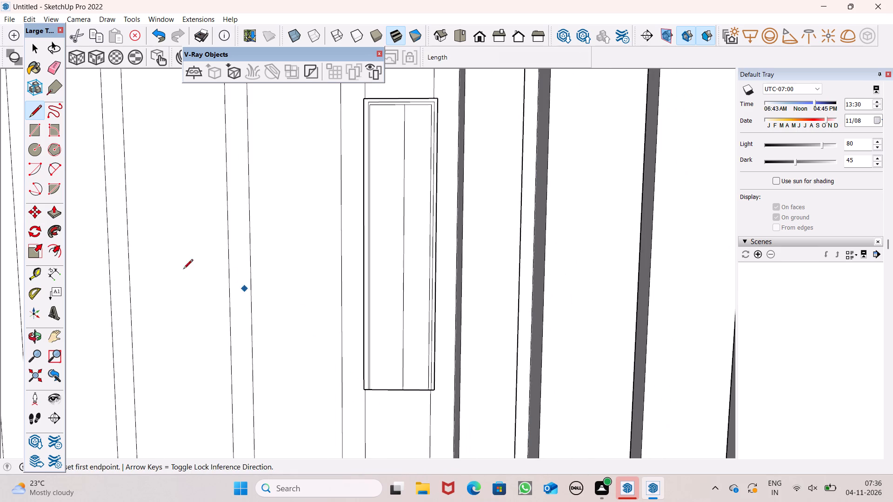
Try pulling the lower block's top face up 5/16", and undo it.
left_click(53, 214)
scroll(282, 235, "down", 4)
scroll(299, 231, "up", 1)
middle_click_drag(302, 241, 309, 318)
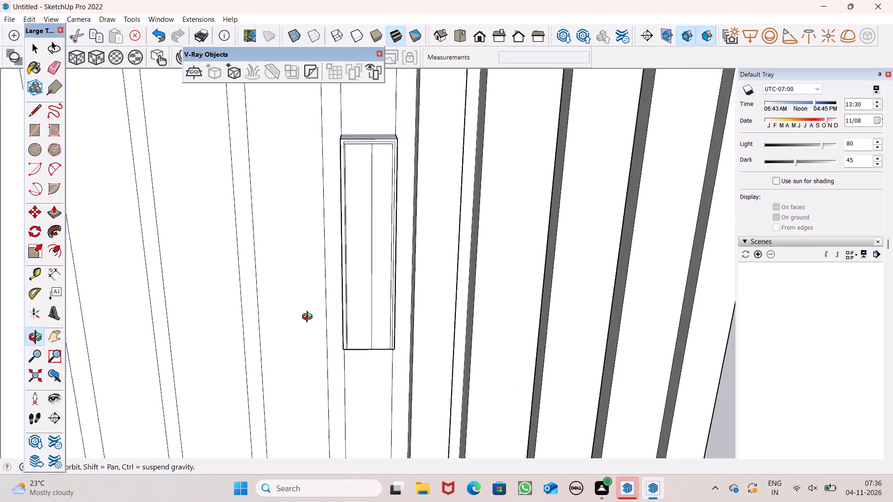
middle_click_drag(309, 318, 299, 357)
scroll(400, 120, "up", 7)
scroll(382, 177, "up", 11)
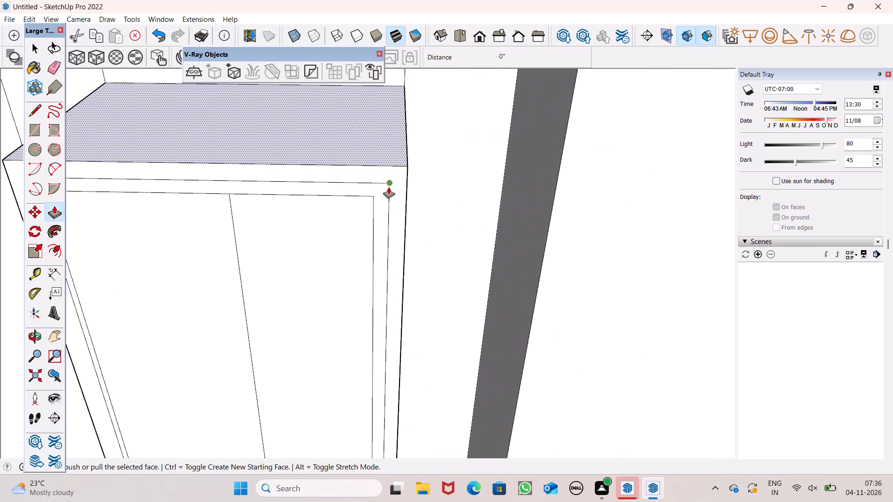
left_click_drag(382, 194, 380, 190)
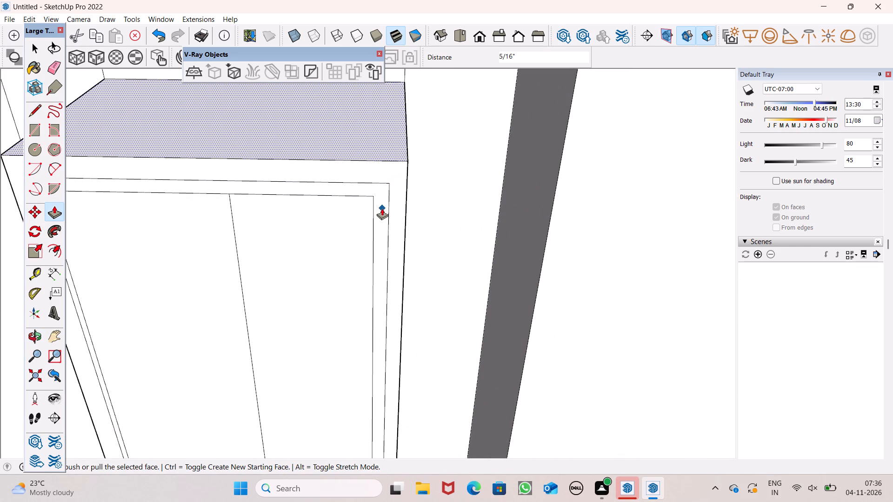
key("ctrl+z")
Push the narrow strip between the new outline and the inner outline inward on the lower block's front face.
left_click_drag(379, 202, 379, 196)
key("space")
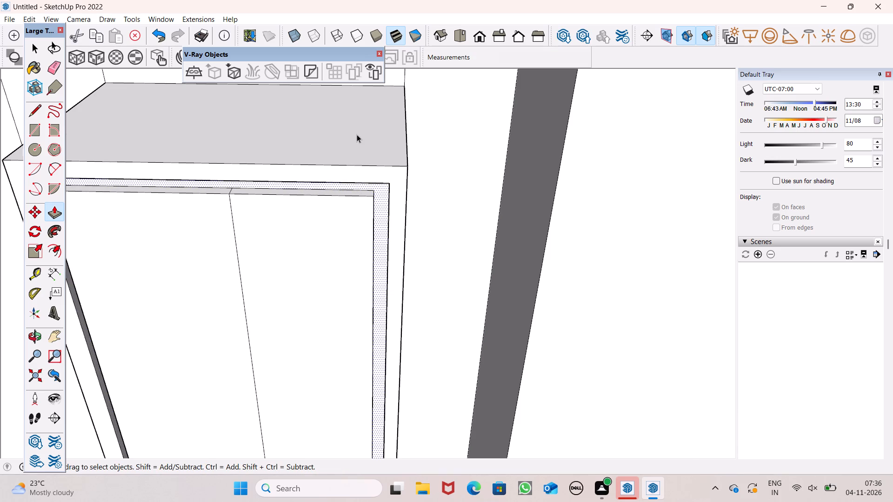
Draw a vertical line about 1" long from the middle of the recessed strip's top edge to the lower block's top edge.
scroll(357, 134, "down", 5)
middle_click_drag(385, 211, 375, 91)
scroll(375, 91, "up", 1)
scroll(361, 122, "down", 4)
middle_click_drag(389, 189, 398, 177)
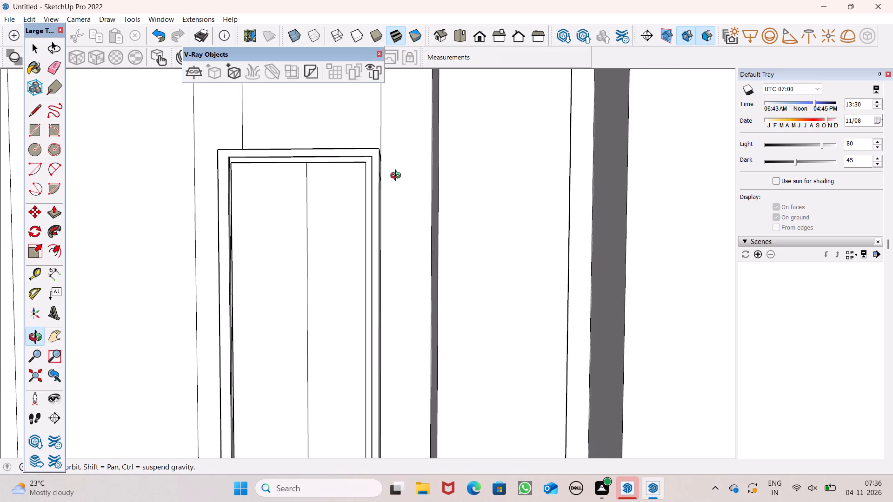
middle_click_drag(398, 177, 400, 177)
scroll(400, 177, "up", 1)
scroll(400, 171, "down", 2)
scroll(313, 125, "up", 6)
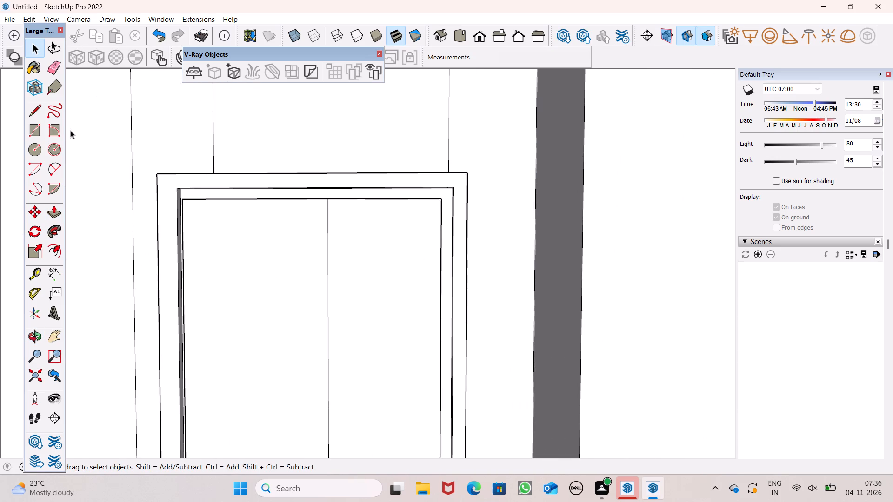
left_click(36, 107)
scroll(210, 129, "up", 5)
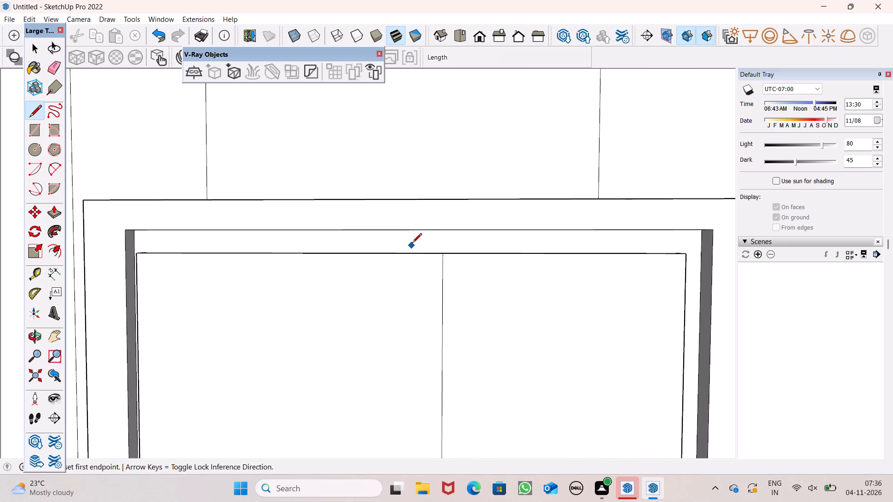
left_click(443, 227)
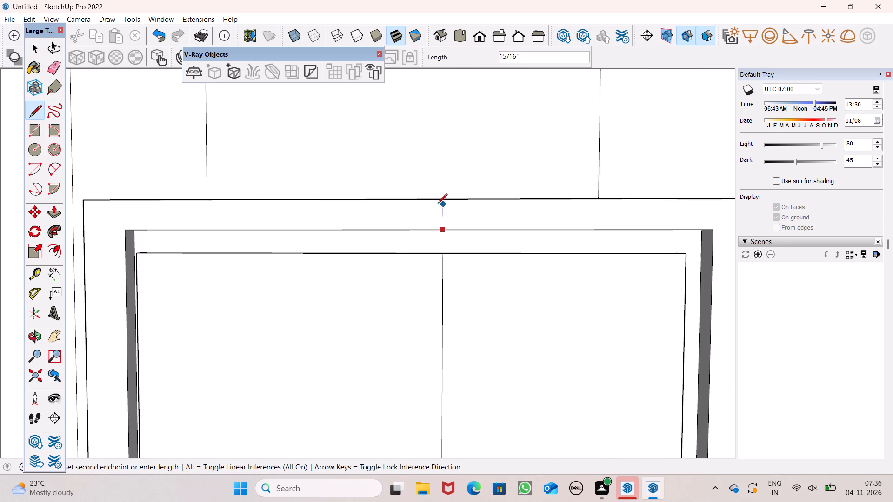
left_click(443, 199)
type("v")
key("space")
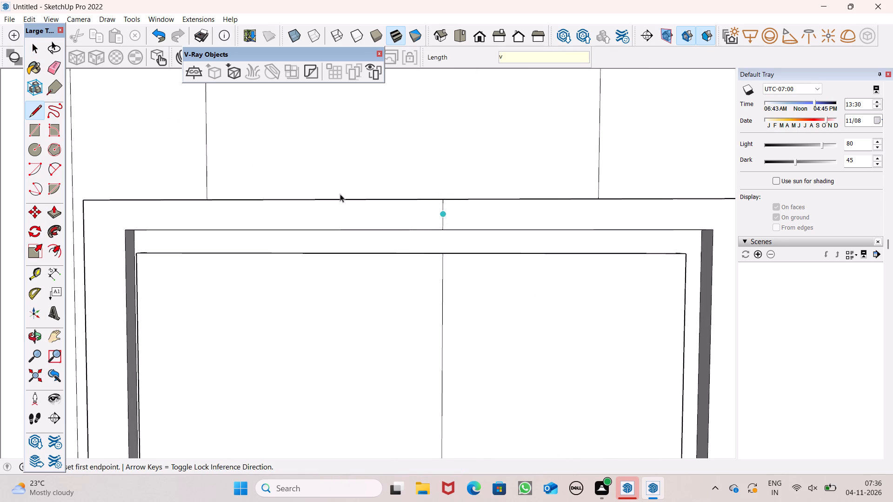
Draw a vertical line about 8' 11" long down the middle of the upper projecting block's front face, from top edge to bottom edge.
scroll(340, 194, "down", 9)
scroll(372, 167, "down", 6)
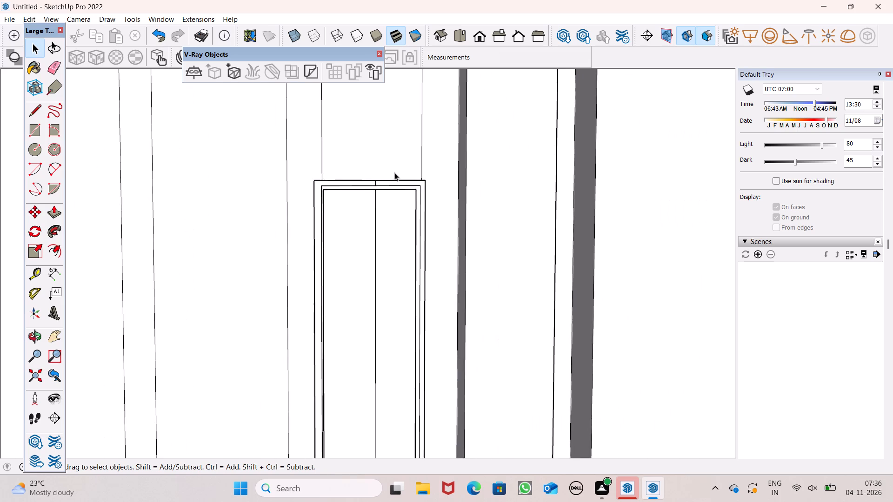
scroll(405, 185, "down", 7)
scroll(505, 271, "down", 5)
scroll(409, 252, "down", 7)
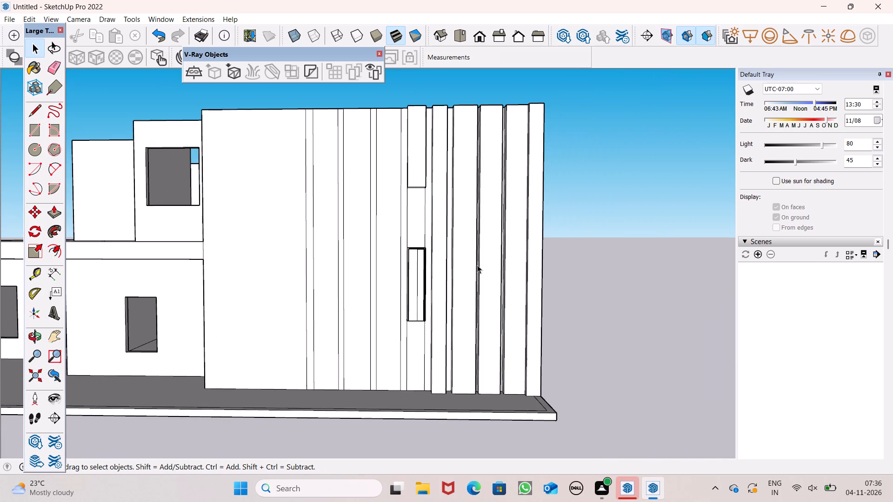
middle_click(476, 303)
middle_click_drag(475, 304, 475, 334)
scroll(420, 287, "down", 4)
scroll(433, 186, "up", 6)
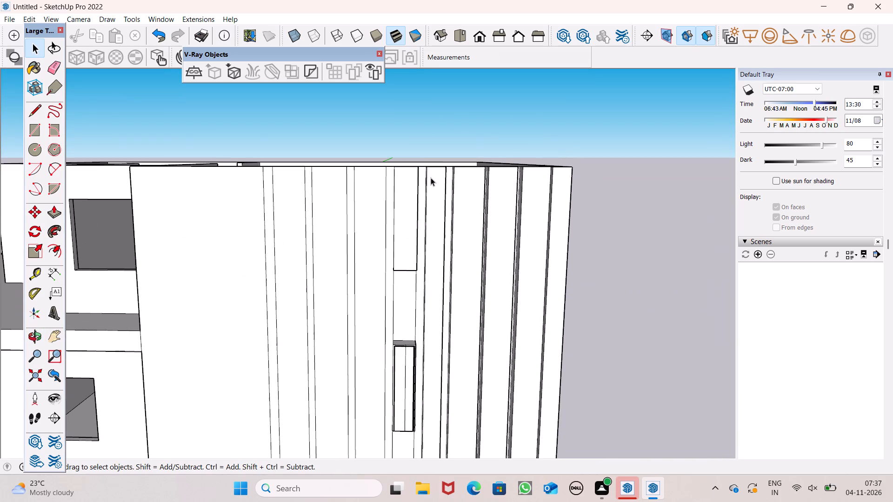
left_click(36, 114)
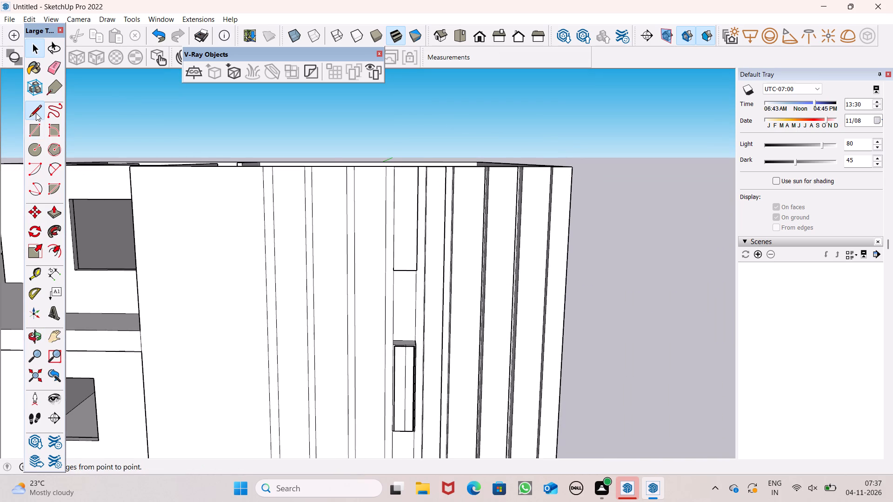
scroll(425, 226, "up", 2)
scroll(427, 212, "down", 1)
scroll(421, 201, "up", 2)
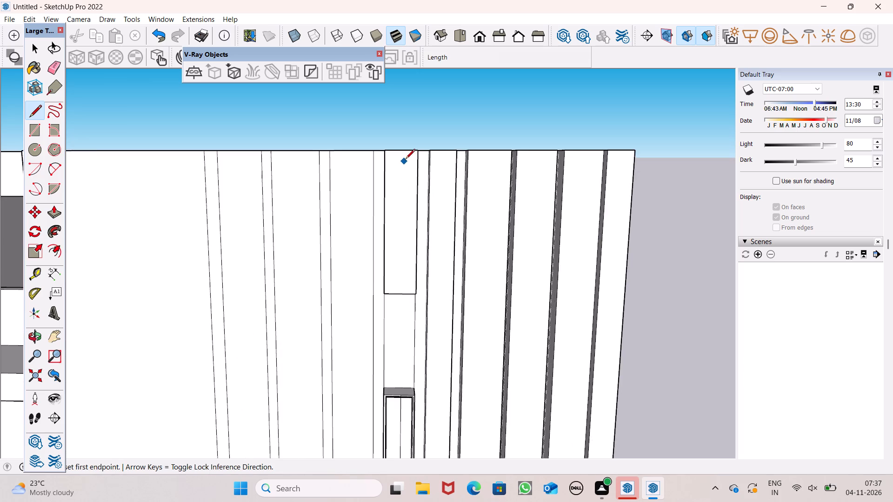
scroll(409, 157, "up", 5)
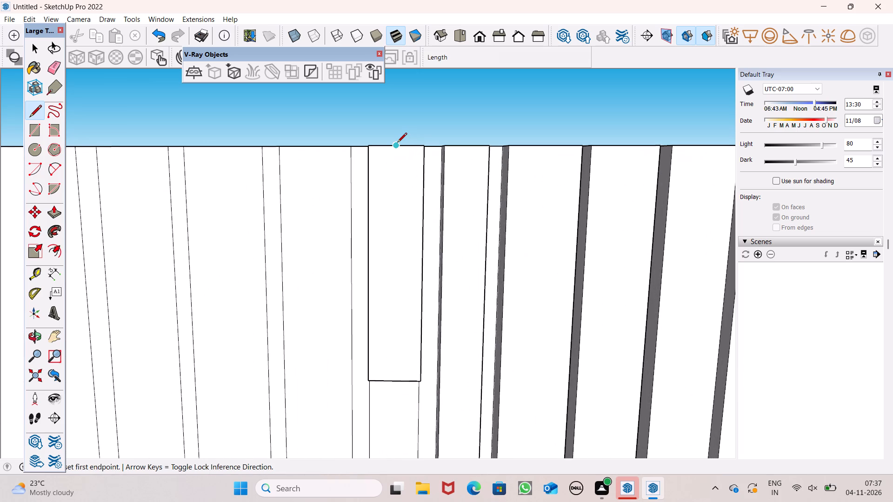
scroll(397, 143, "up", 2)
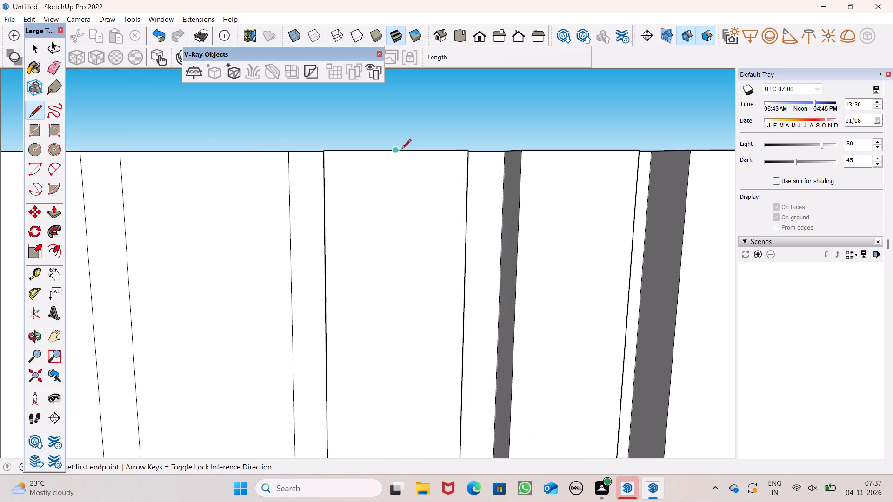
left_click(407, 151)
scroll(445, 207, "down", 6)
scroll(443, 209, "up", 1)
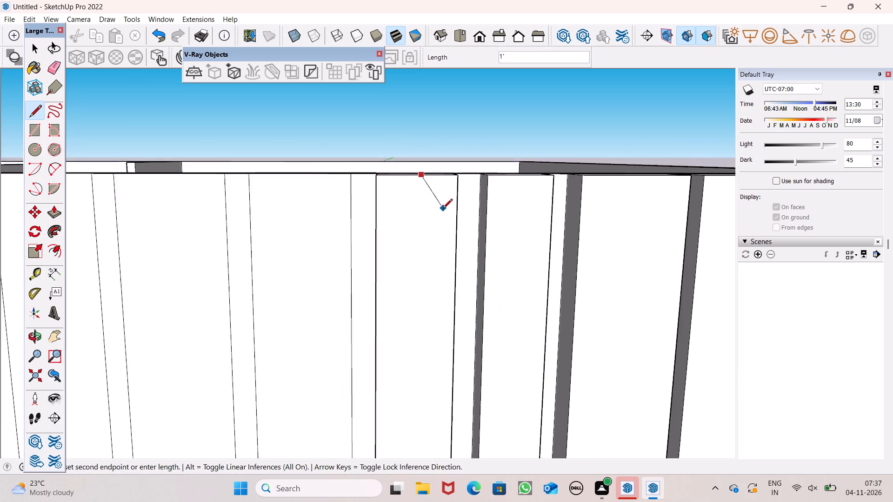
scroll(423, 184, "down", 5)
scroll(415, 197, "up", 1)
scroll(413, 203, "down", 7)
scroll(405, 330, "up", 5)
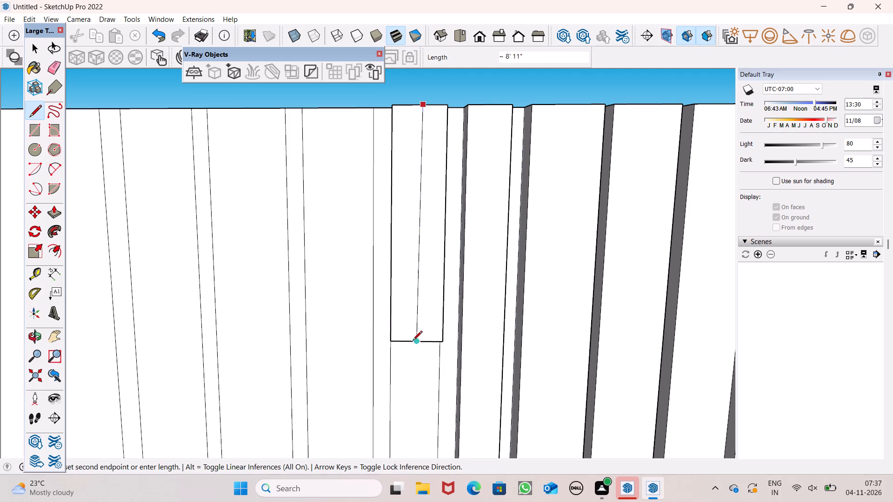
left_click(415, 344)
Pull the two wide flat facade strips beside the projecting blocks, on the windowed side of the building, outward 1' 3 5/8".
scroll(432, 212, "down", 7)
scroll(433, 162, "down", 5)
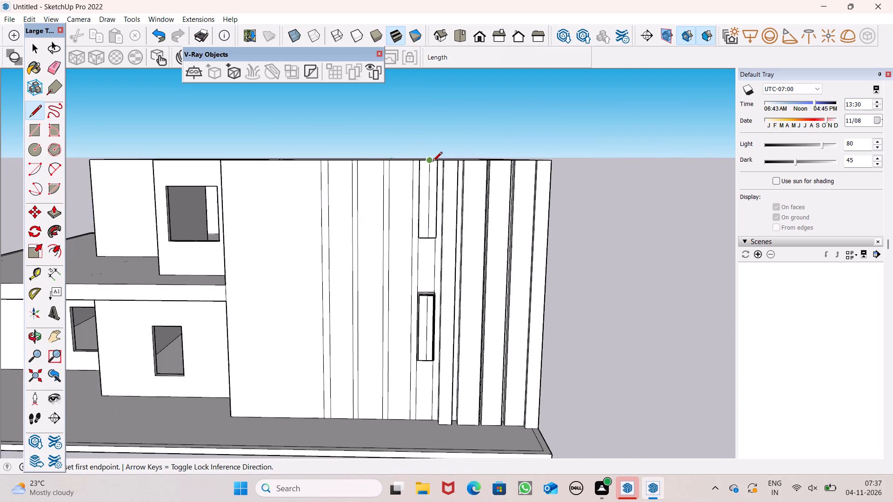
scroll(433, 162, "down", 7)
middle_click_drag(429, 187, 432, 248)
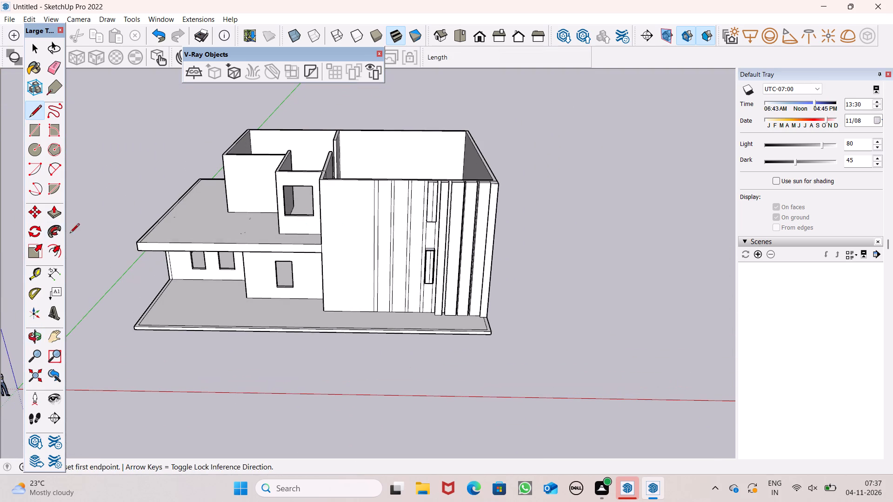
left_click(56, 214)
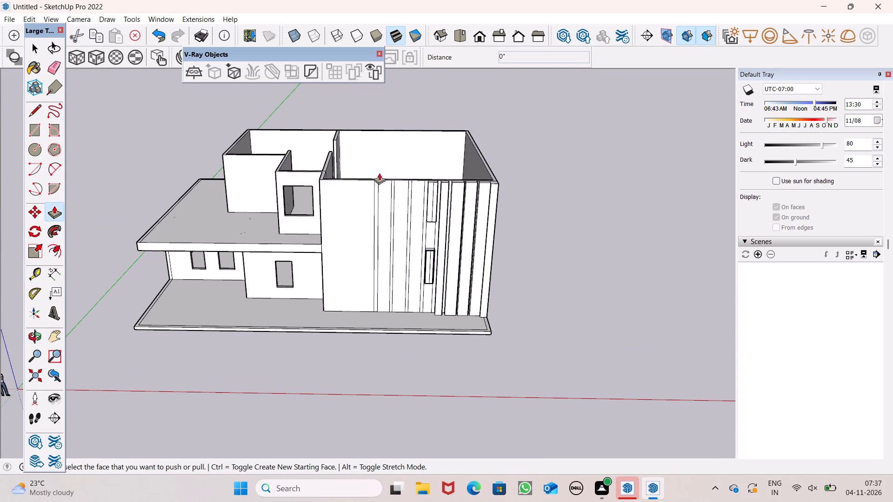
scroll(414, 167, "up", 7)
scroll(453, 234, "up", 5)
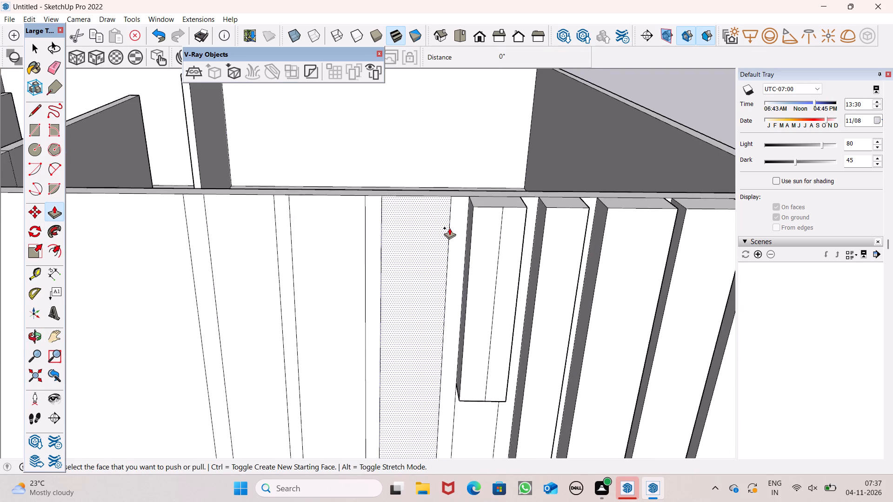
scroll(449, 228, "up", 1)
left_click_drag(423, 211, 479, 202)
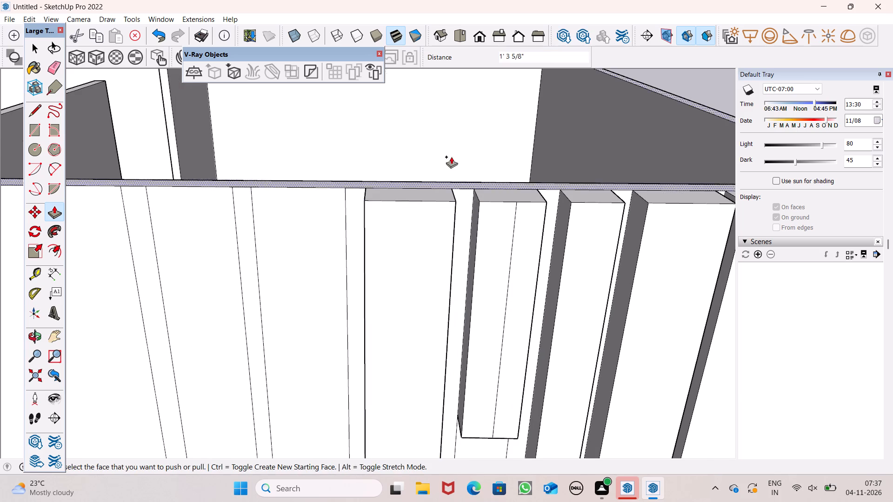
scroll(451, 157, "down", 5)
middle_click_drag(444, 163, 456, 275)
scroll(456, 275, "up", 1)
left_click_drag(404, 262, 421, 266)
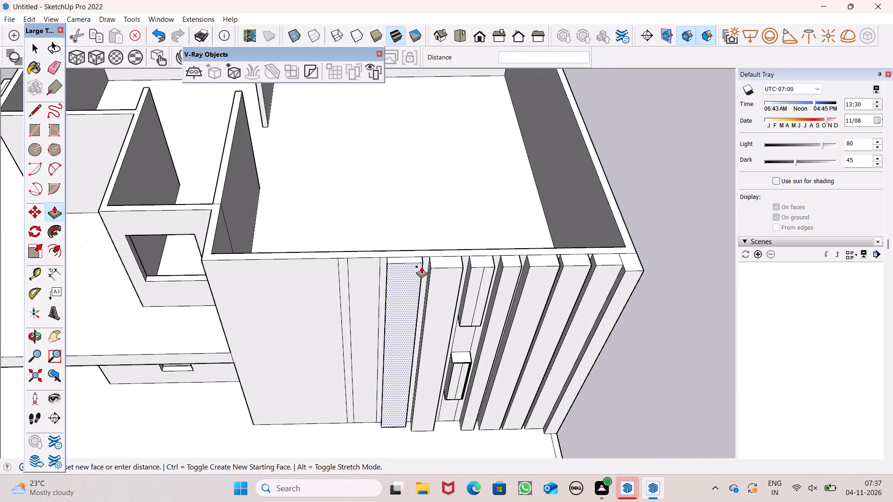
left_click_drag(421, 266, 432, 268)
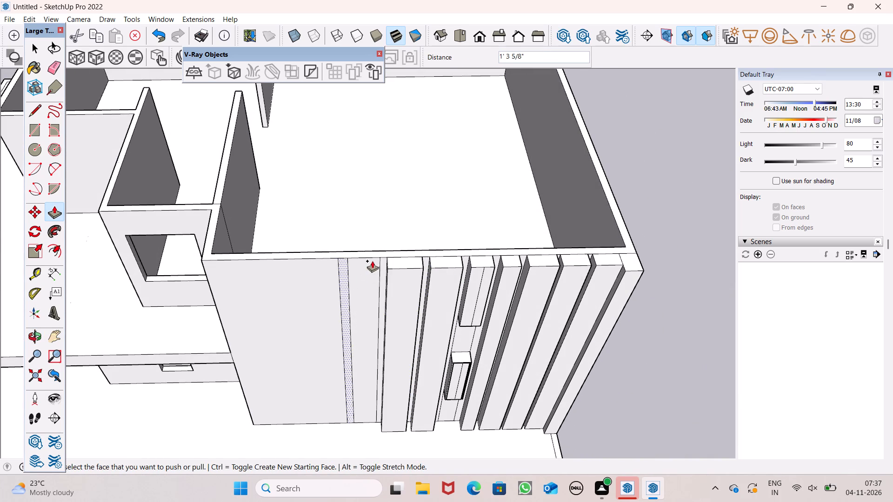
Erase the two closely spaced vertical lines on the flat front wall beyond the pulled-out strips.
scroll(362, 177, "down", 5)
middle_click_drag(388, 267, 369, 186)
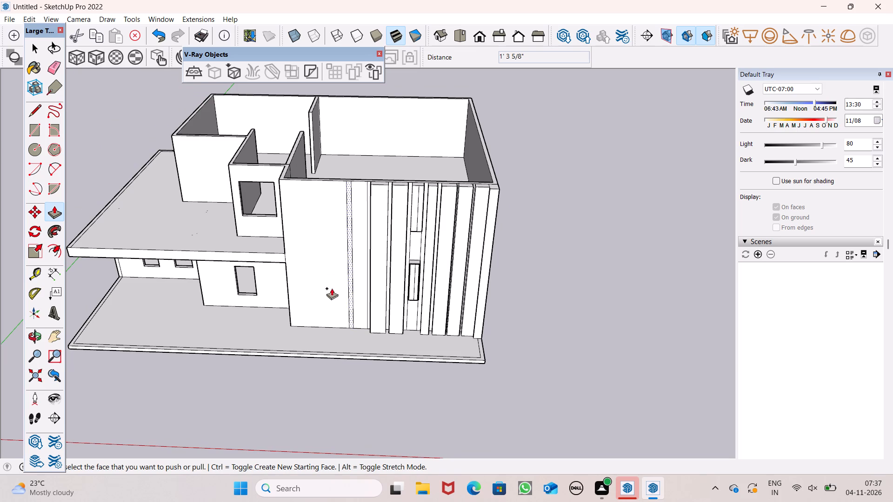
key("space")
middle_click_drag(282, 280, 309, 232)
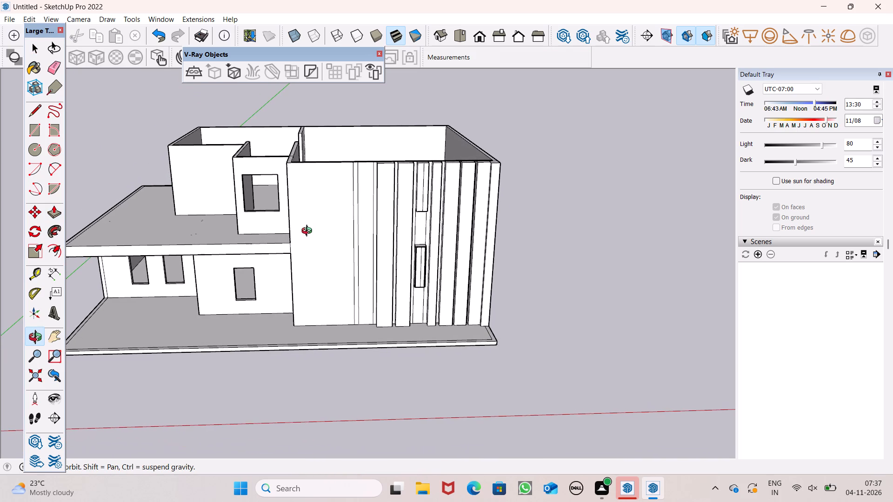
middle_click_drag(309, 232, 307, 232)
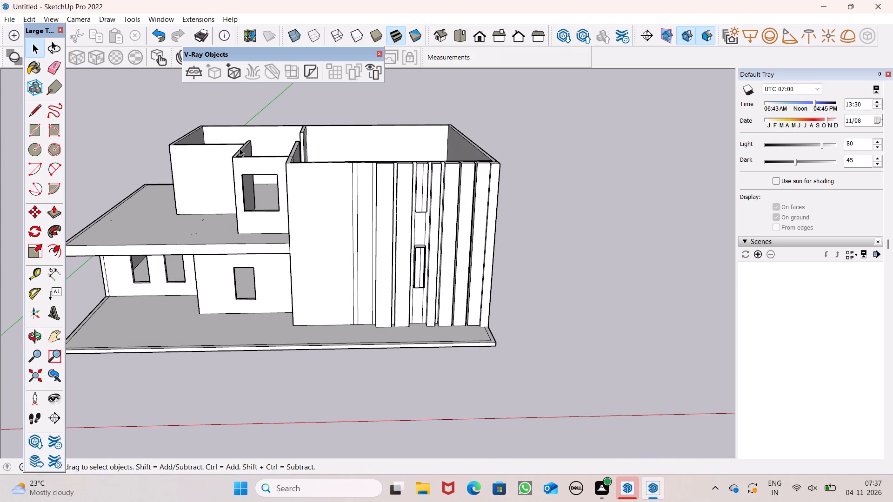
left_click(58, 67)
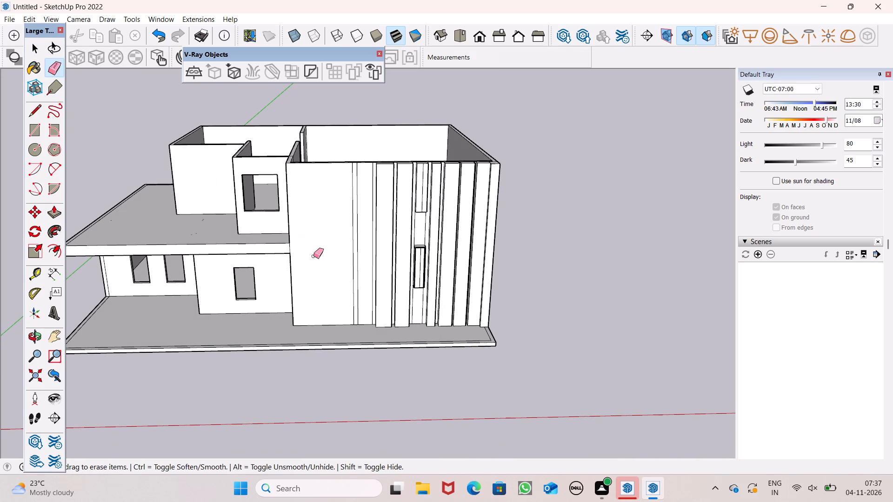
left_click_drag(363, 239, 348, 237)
Examine the front facade and its projecting strips from several angles.
middle_click_drag(377, 247, 546, 307)
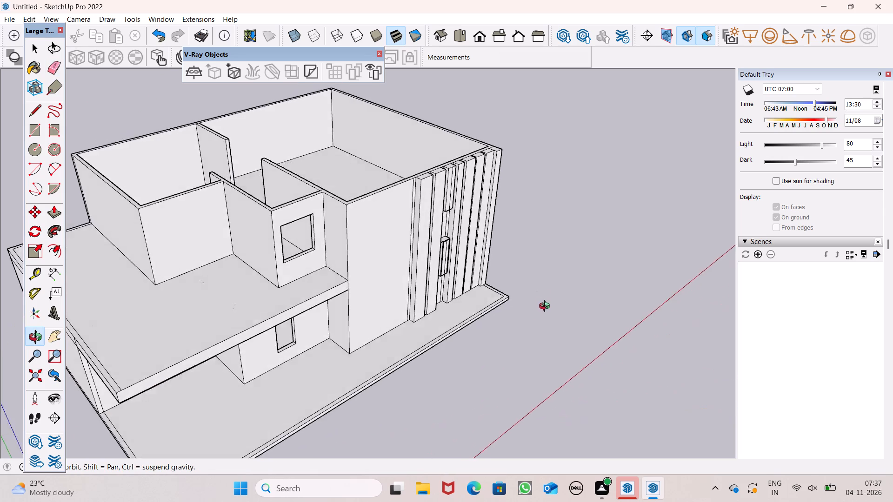
middle_click_drag(546, 307, 446, 310)
scroll(347, 255, "up", 7)
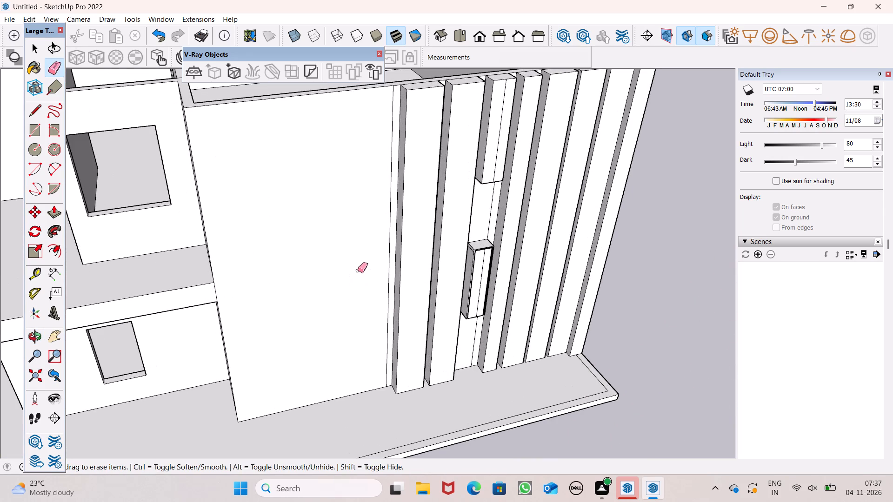
scroll(352, 262, "down", 5)
middle_click_drag(465, 291, 352, 180)
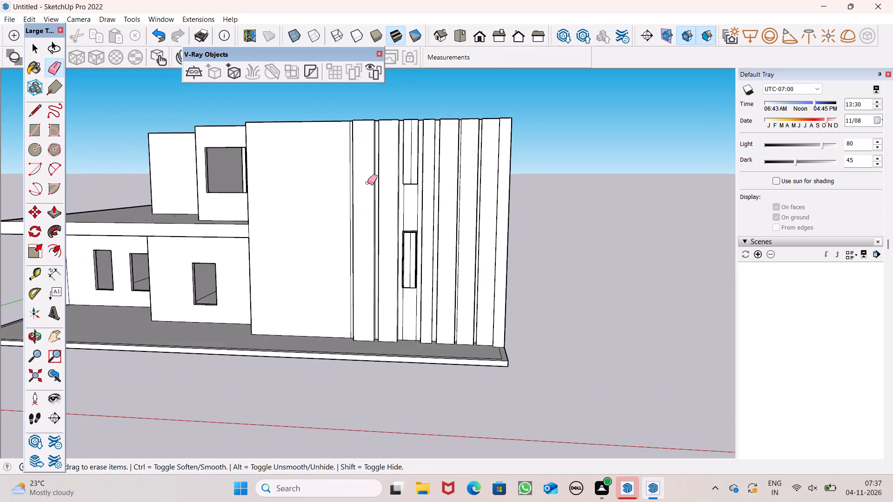
scroll(380, 200, "down", 2)
middle_click_drag(455, 241, 511, 271)
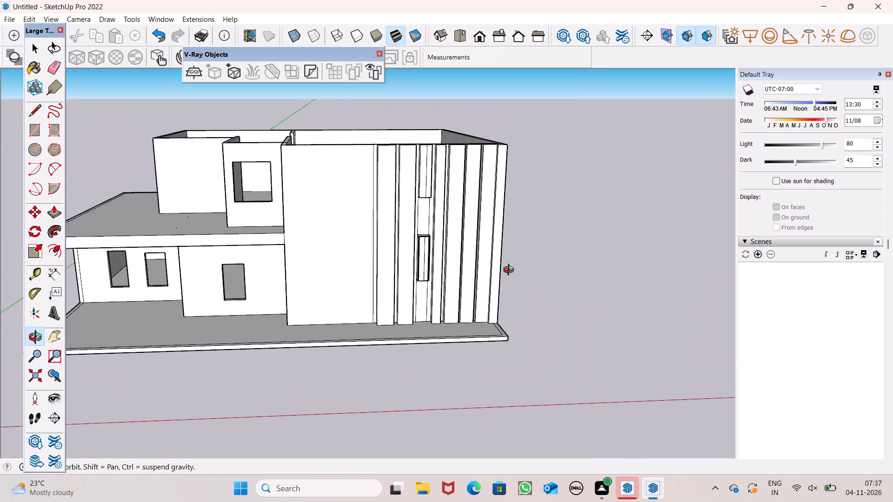
middle_click_drag(511, 271, 505, 288)
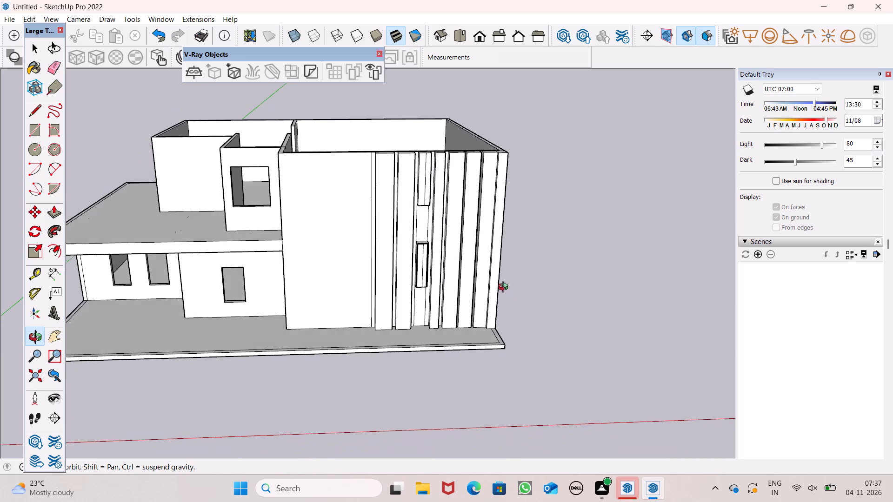
middle_click_drag(505, 288, 523, 354)
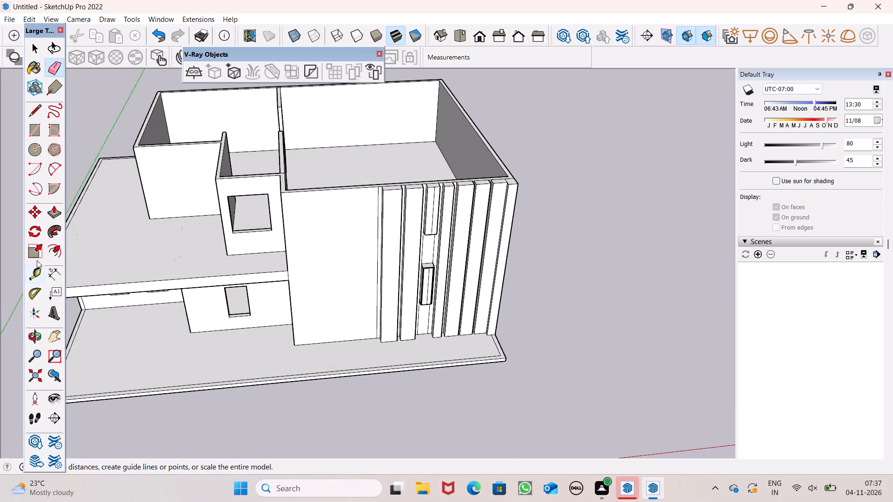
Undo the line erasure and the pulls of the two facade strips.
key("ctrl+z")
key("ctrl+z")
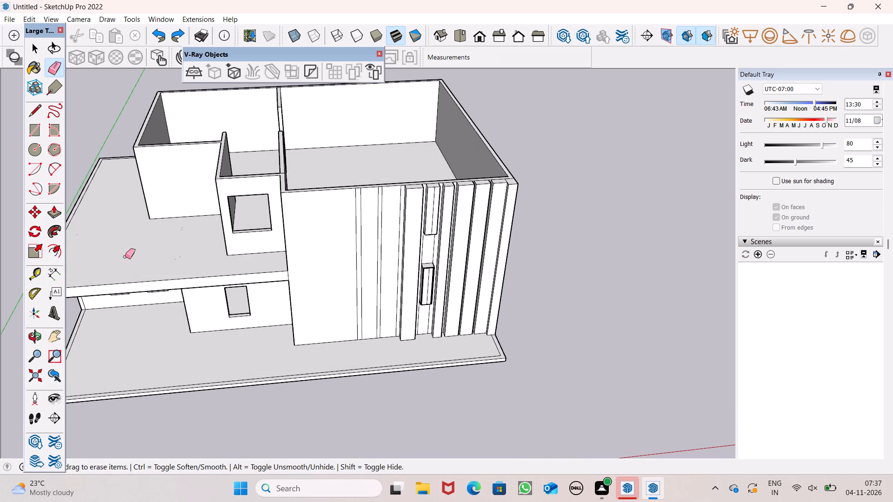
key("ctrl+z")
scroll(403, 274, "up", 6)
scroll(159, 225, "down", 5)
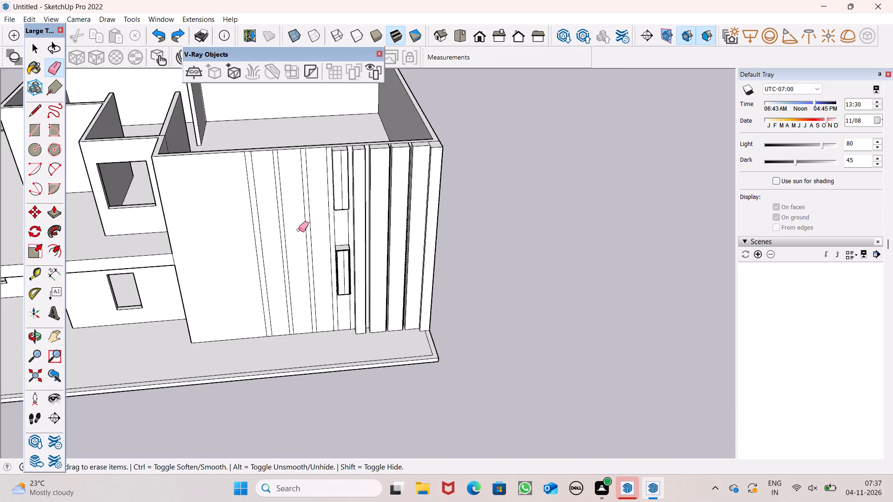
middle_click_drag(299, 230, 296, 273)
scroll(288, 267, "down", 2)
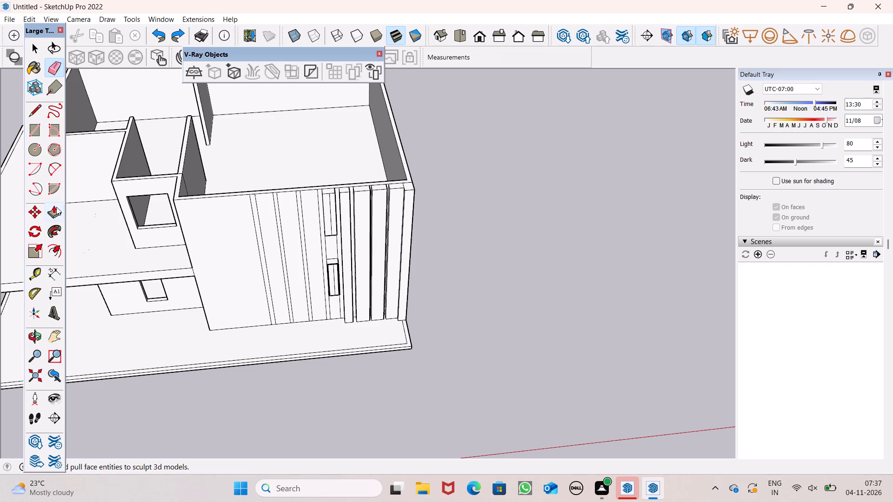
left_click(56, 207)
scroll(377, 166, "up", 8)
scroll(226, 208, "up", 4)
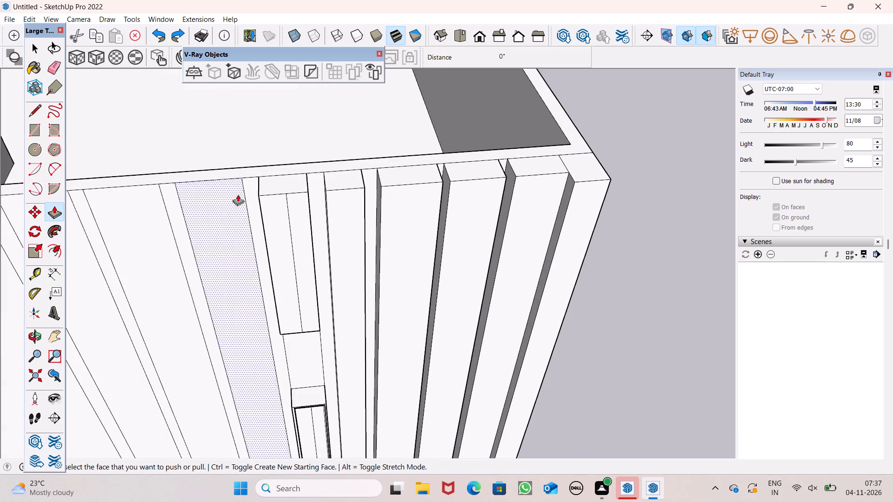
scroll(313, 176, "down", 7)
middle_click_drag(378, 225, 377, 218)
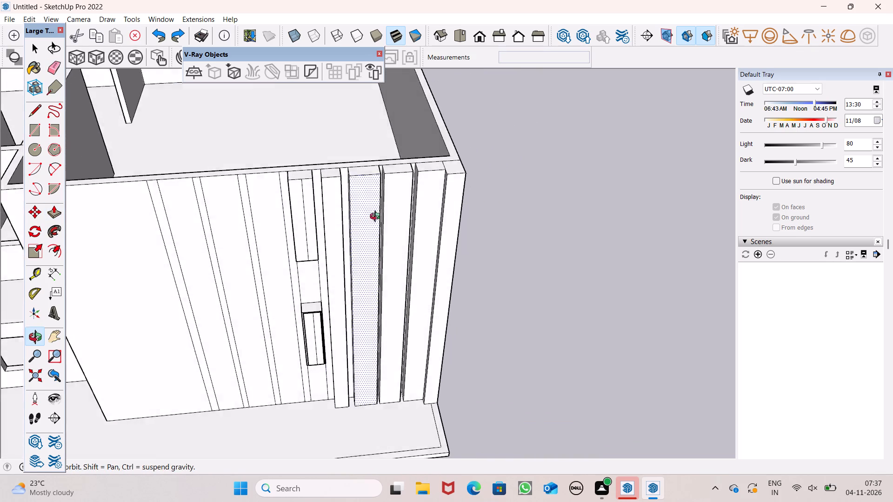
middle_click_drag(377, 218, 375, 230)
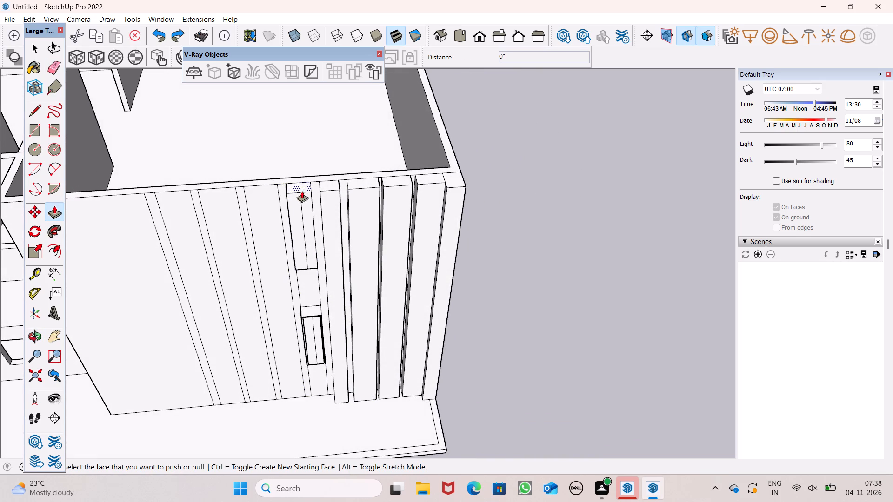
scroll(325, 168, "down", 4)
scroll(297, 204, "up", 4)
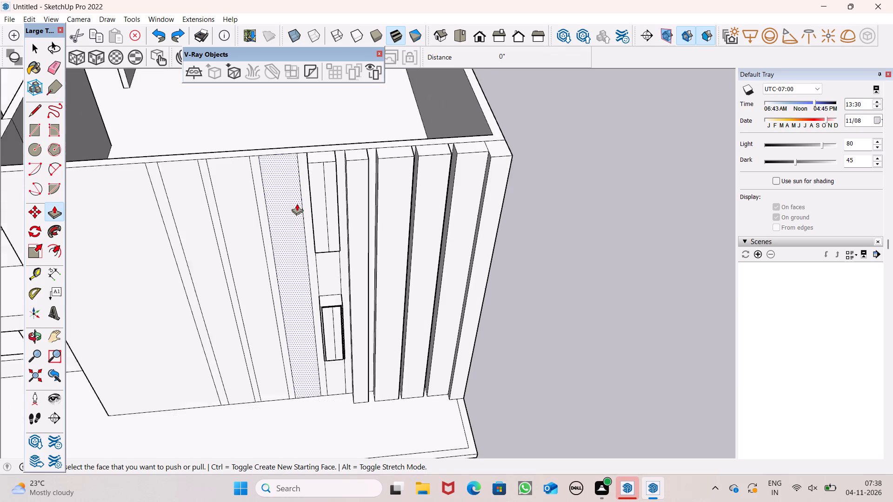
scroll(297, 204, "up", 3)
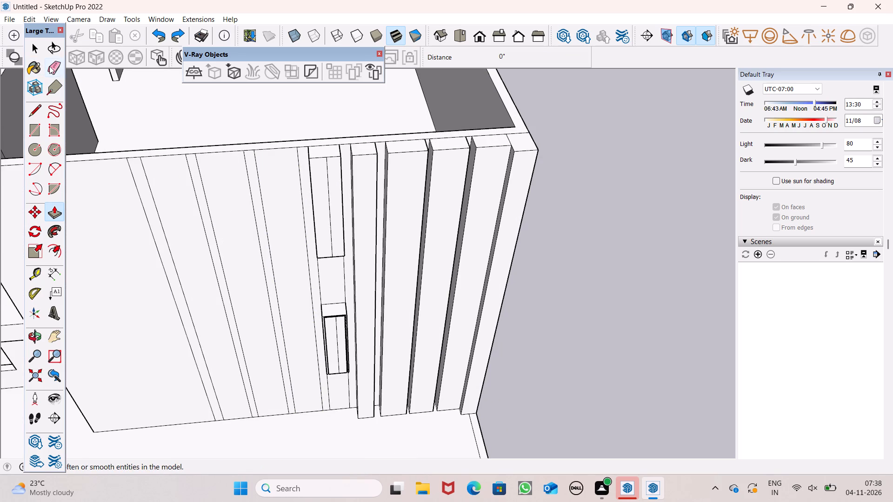
Erase the six vertical strip lines on the flat front wall, leaving the line nearest the projecting blocks.
left_click(35, 109)
scroll(285, 155, "up", 5)
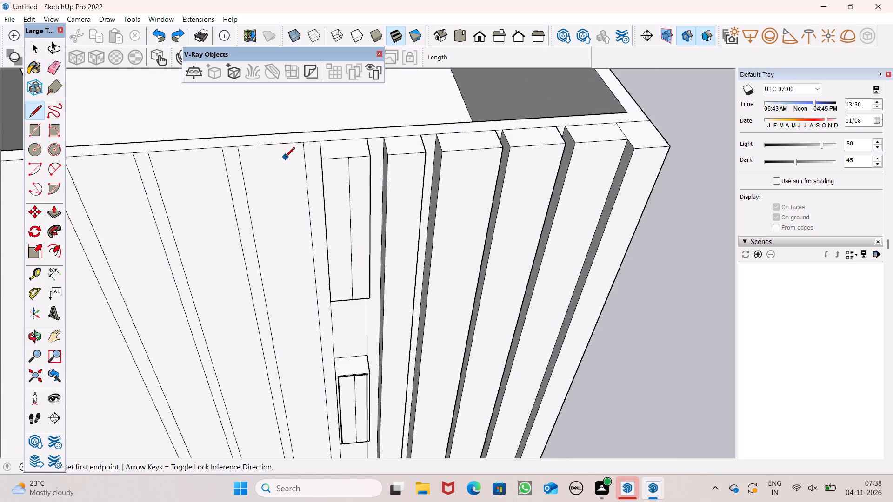
scroll(326, 106, "down", 5)
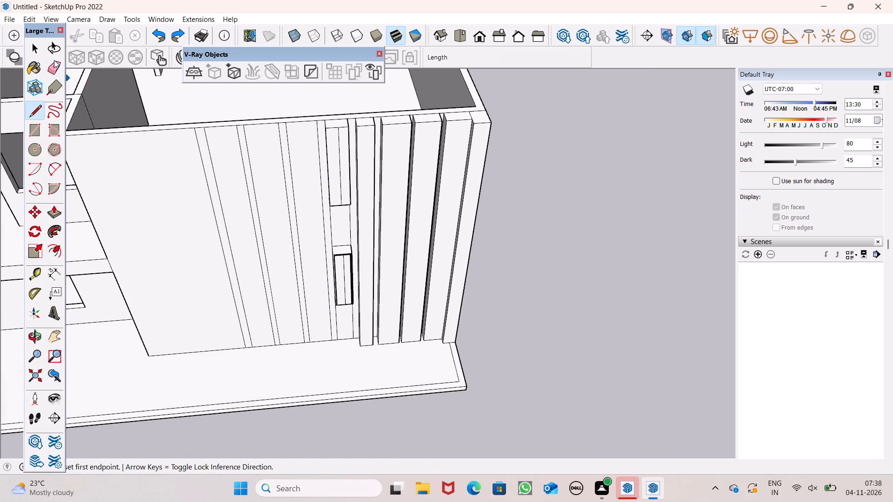
left_click(53, 59)
scroll(270, 181, "up", 3)
left_click_drag(179, 191, 306, 187)
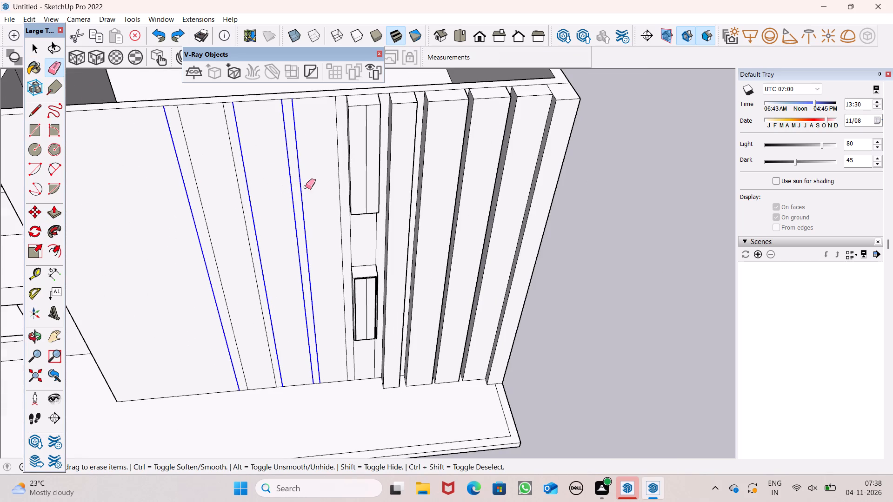
left_click_drag(306, 187, 184, 211)
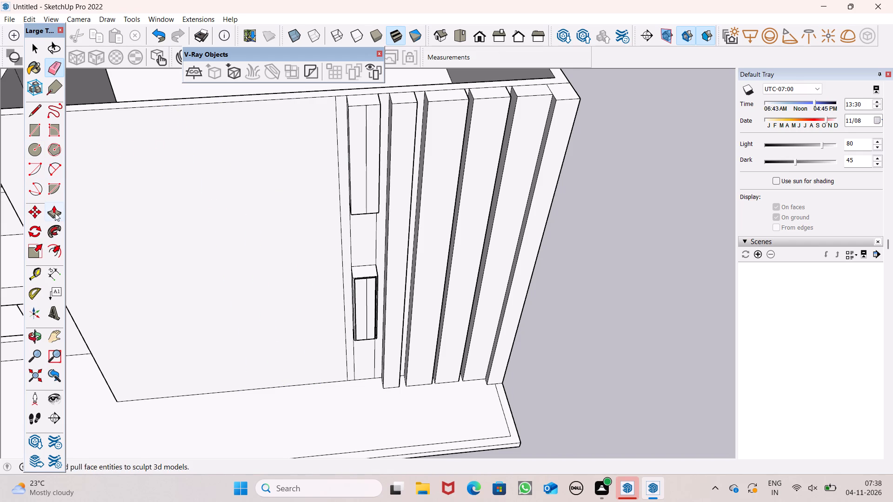
Move the remaining vertical line along the front wall, closer to the side of the upper projecting block.
key("space")
scroll(291, 136, "up", 2)
scroll(340, 172, "down", 6)
scroll(331, 137, "up", 2)
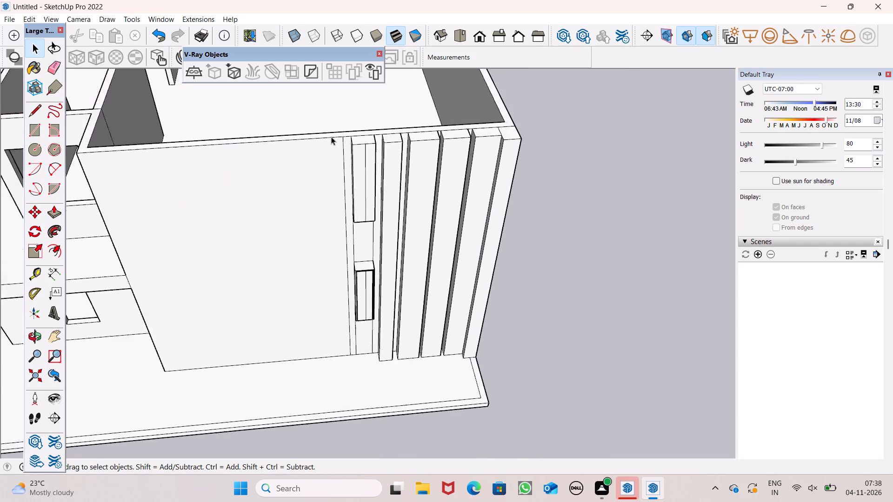
scroll(331, 137, "up", 8)
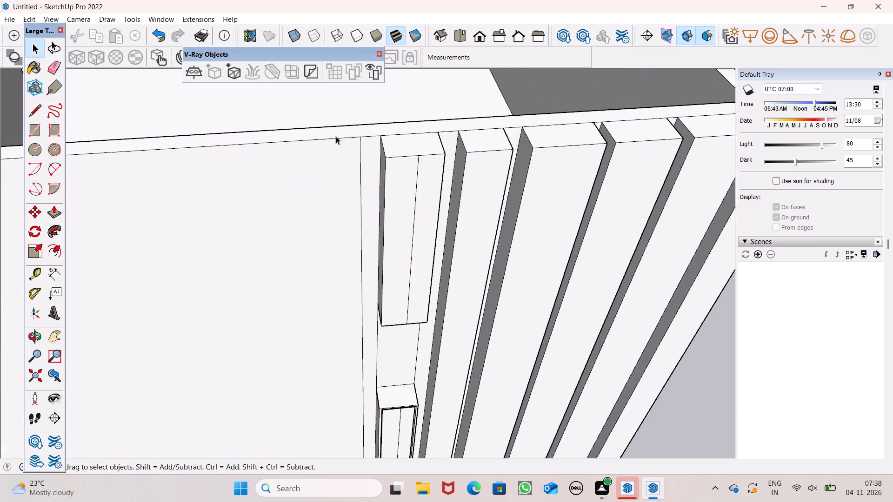
scroll(336, 136, "up", 4)
left_click(371, 166)
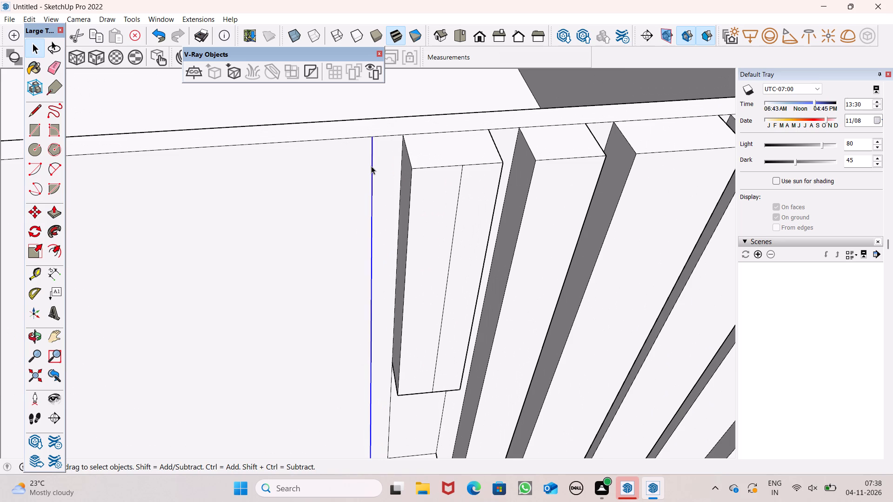
key("m")
key("Return")
scroll(371, 165, "up", 6)
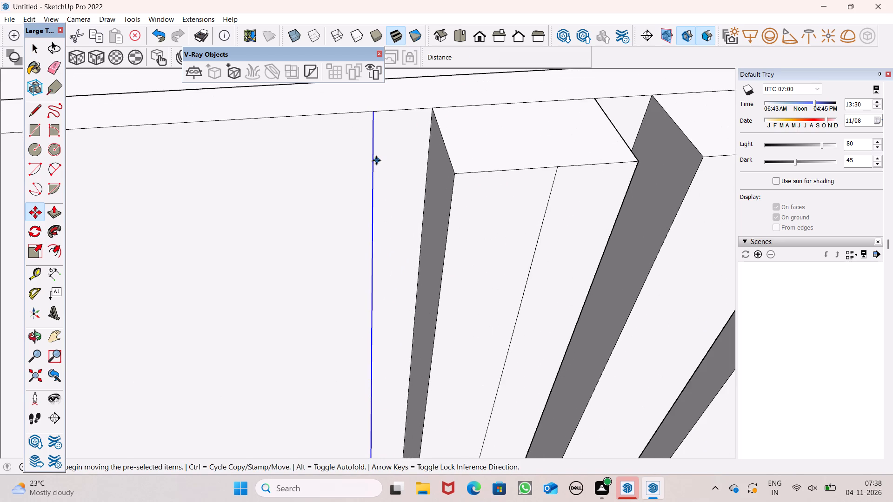
left_click_drag(371, 160, 403, 150)
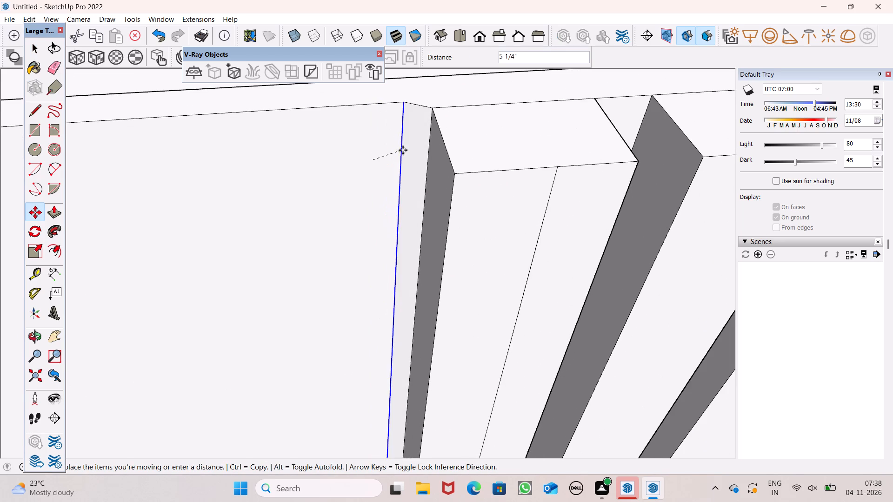
left_click_drag(403, 150, 419, 159)
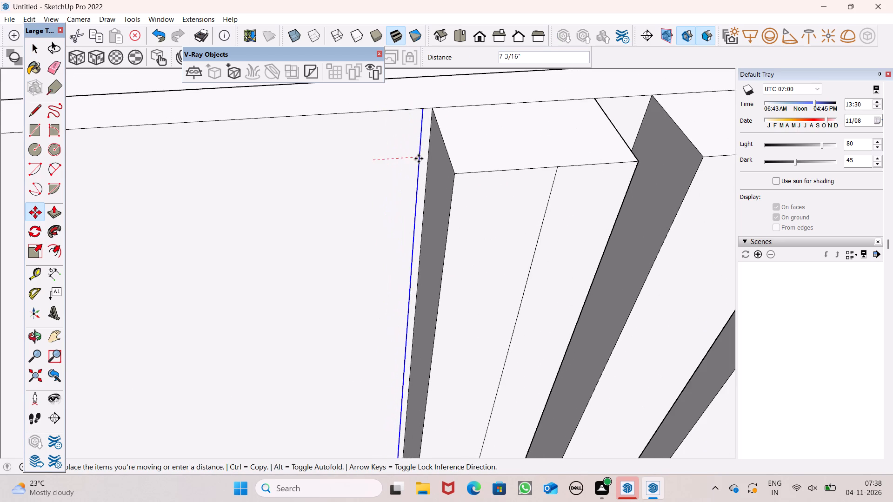
left_click_drag(419, 159, 409, 160)
Copy the line five times across the flat wall away from the blocks, alternating wide strips with narrow gaps of about 2 13/16" and 1 1/2".
left_click_drag(408, 159, 390, 161)
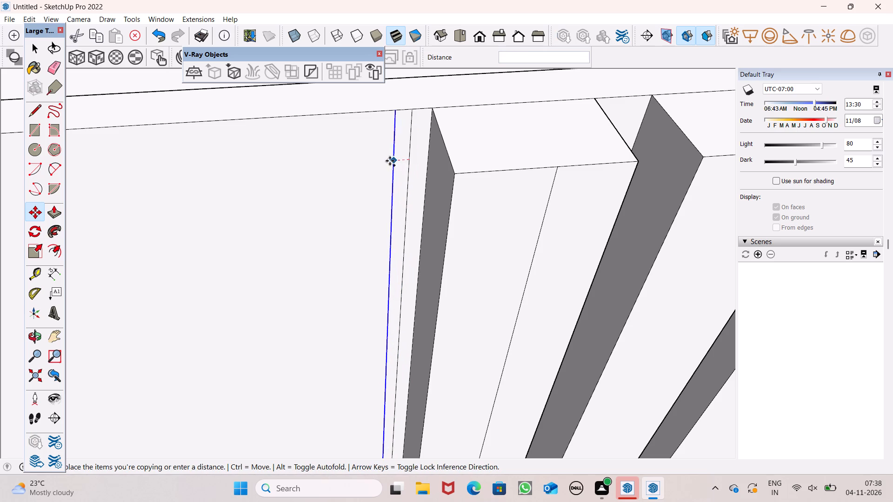
left_click_drag(390, 161, 376, 162)
scroll(357, 137, "down", 6)
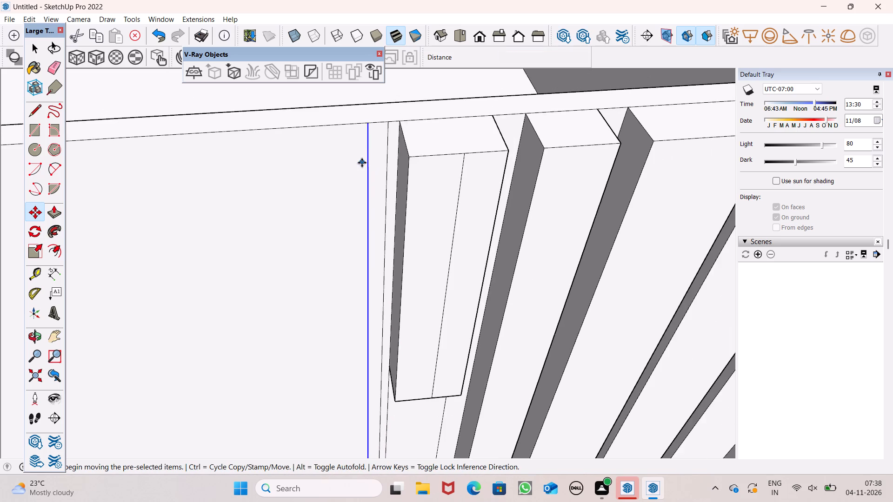
scroll(361, 162, "up", 5)
left_click_drag(371, 171, 367, 173)
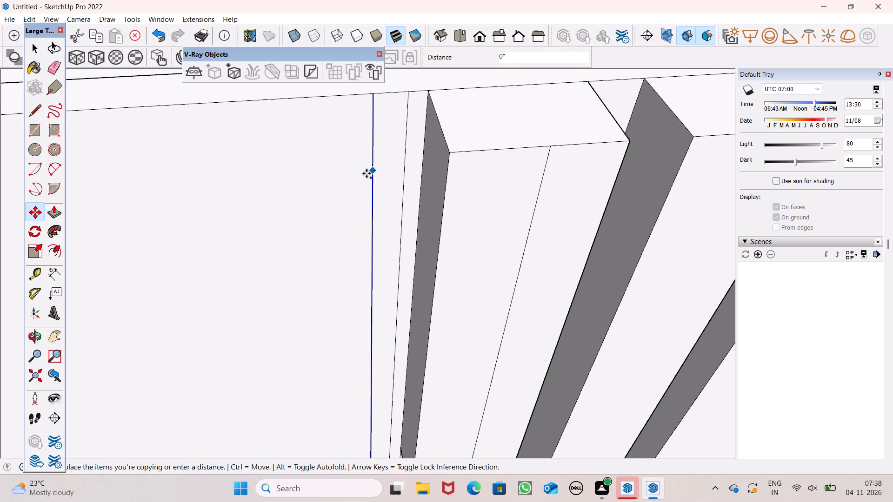
left_click_drag(367, 173, 355, 176)
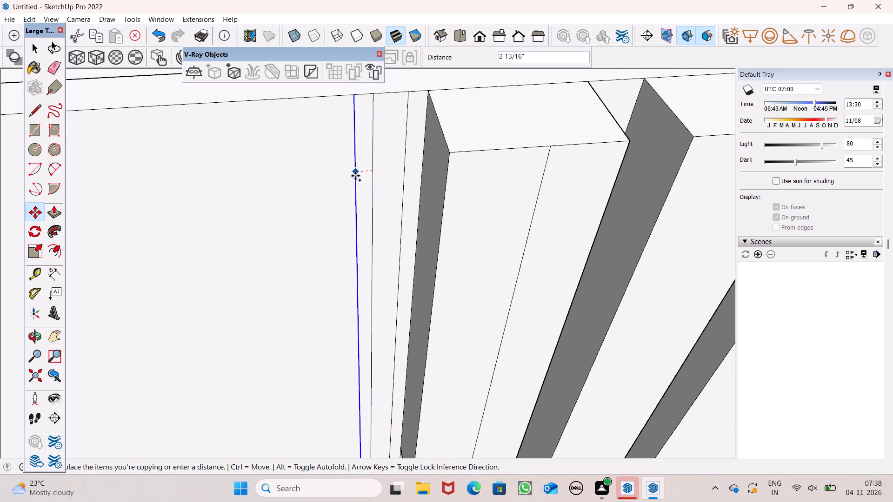
left_click_drag(355, 176, 355, 176)
left_click_drag(354, 179, 321, 180)
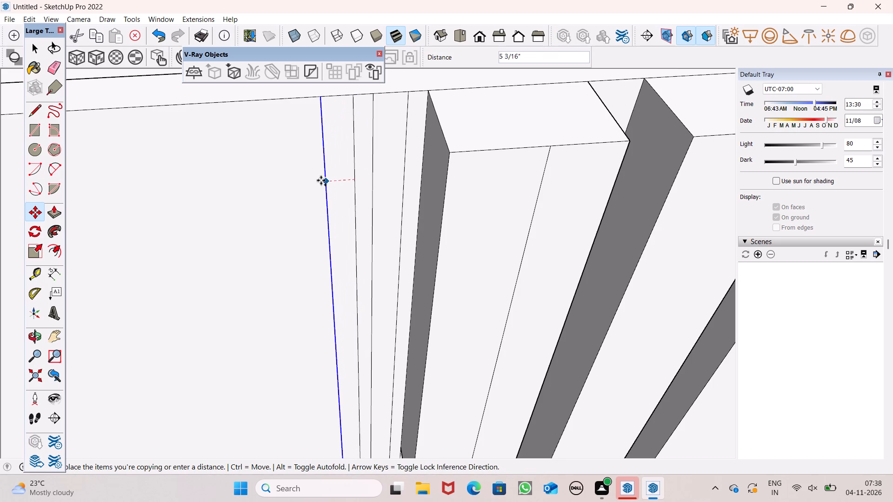
left_click_drag(321, 180, 304, 180)
left_click_drag(305, 188, 296, 189)
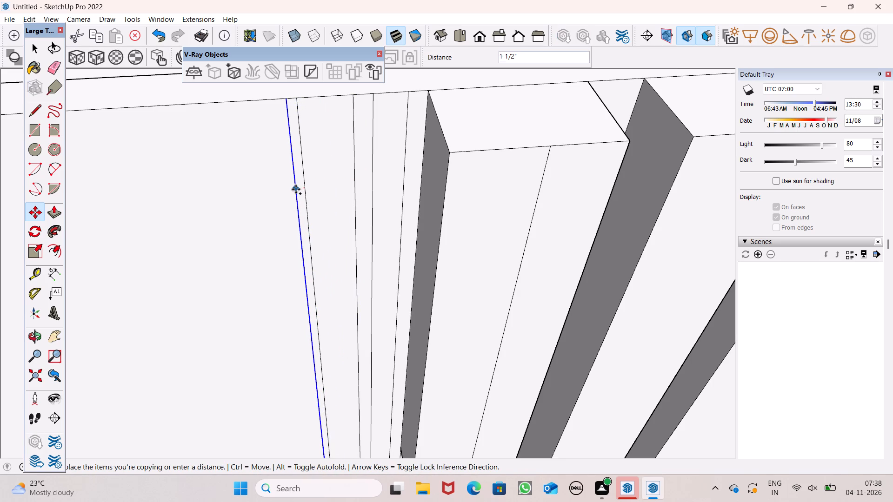
left_click_drag(296, 189, 296, 190)
left_click_drag(296, 187, 253, 194)
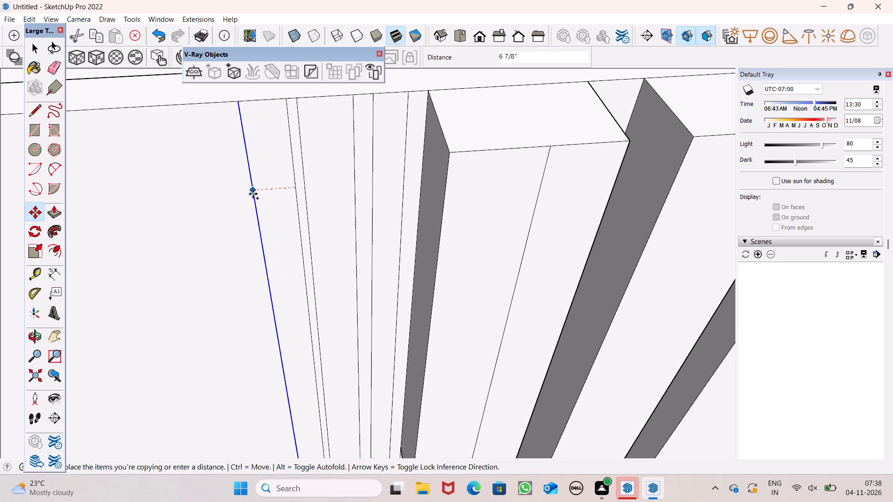
left_click_drag(253, 194, 253, 189)
Copy the outermost line twice more away from the blocks, leaving a 1 11/16" gap and a strip about 6" wide, and deselect it.
scroll(266, 156, "down", 6)
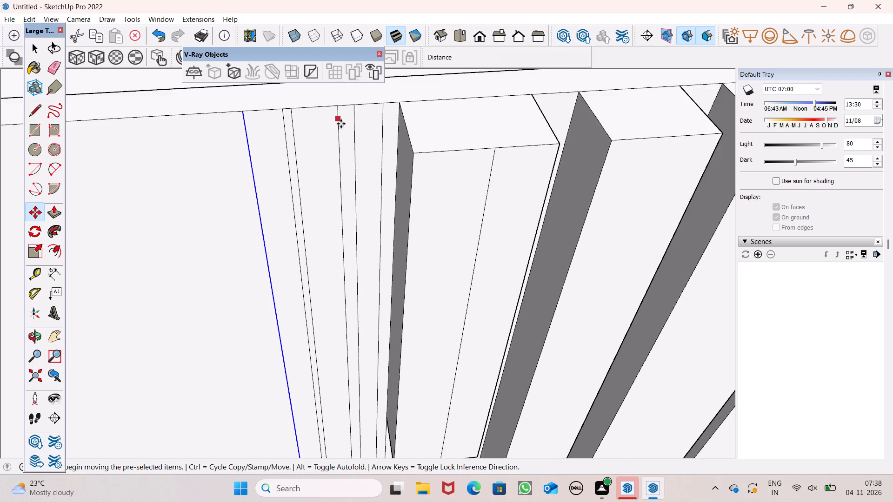
scroll(341, 124, "down", 2)
middle_click_drag(387, 195, 436, 207)
scroll(306, 239, "up", 6)
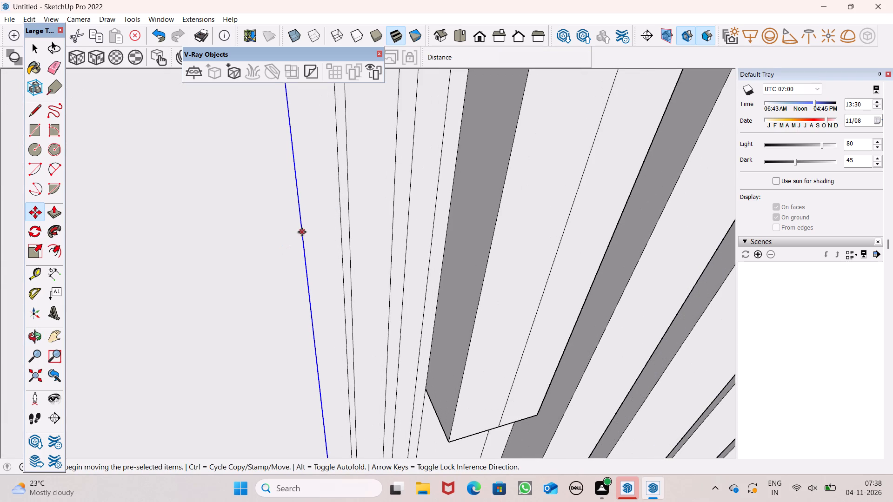
left_click_drag(302, 232, 292, 233)
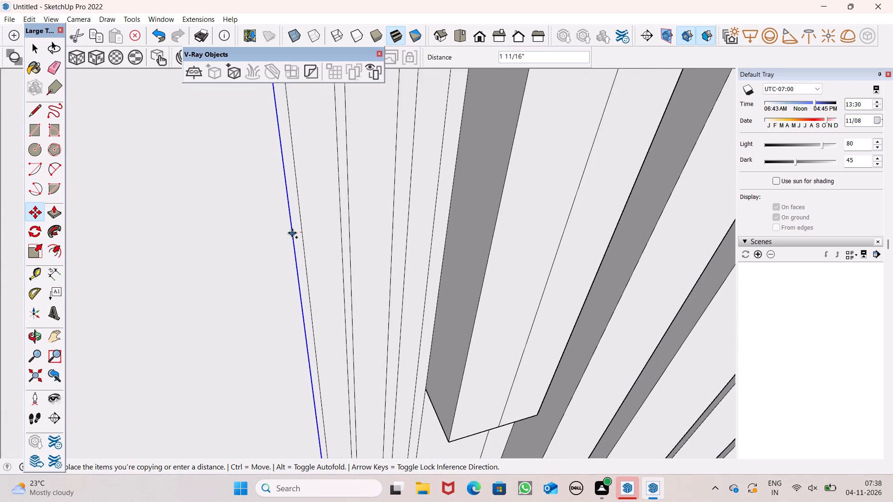
left_click_drag(292, 233, 293, 231)
left_click_drag(293, 231, 259, 242)
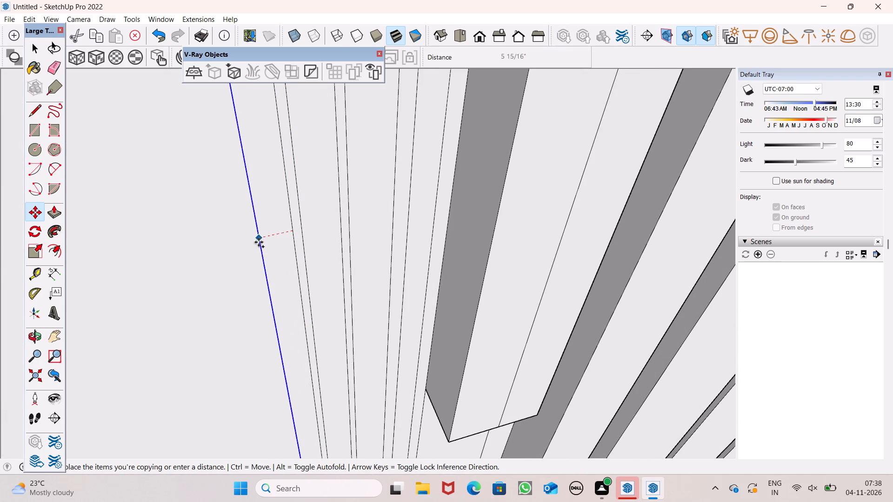
left_click_drag(259, 242, 258, 242)
scroll(318, 266, "down", 4)
scroll(260, 275, "down", 7, "alt")
scroll(295, 210, "down", 2)
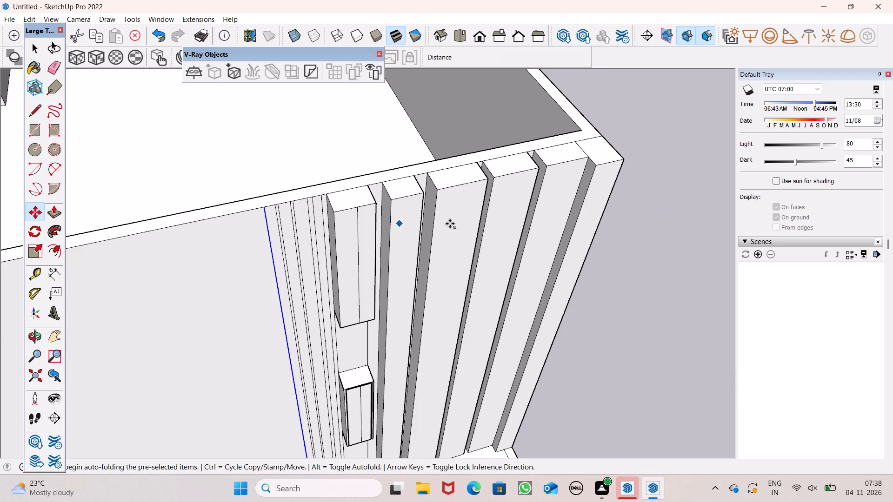
left_click(628, 114)
key("space")
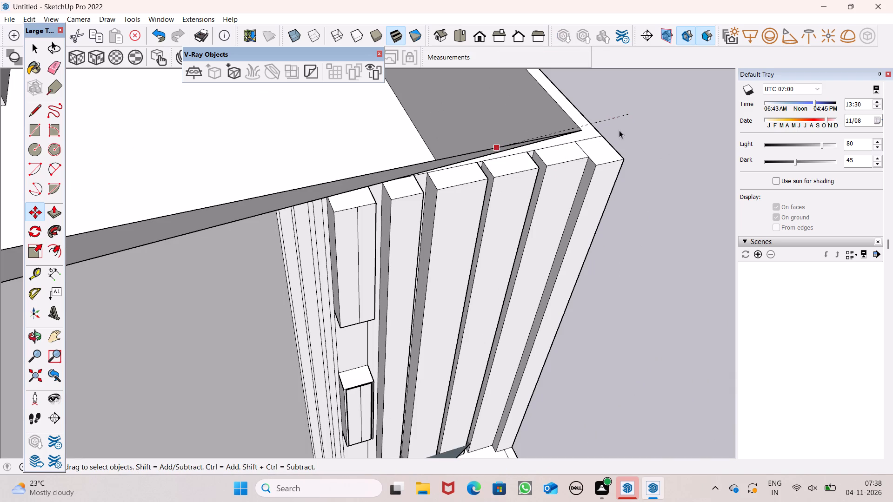
left_click(667, 209)
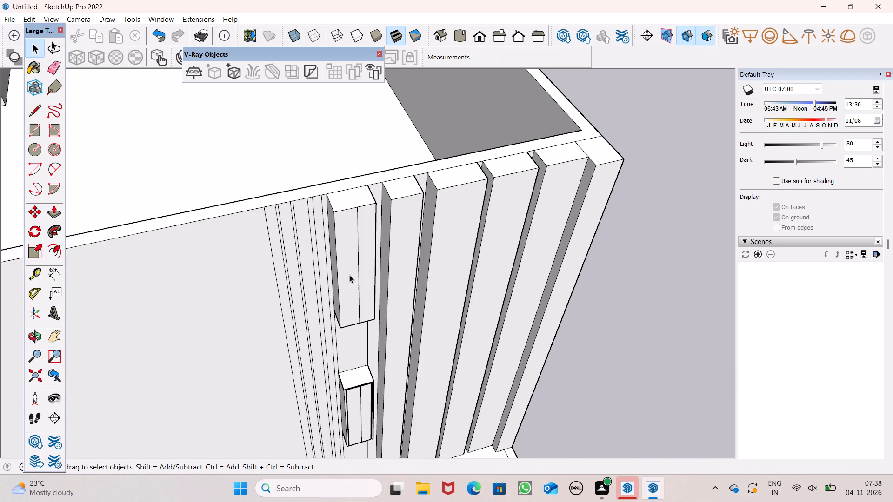
Pull the four wider strips between the copied lines outward 1' 3 5/8" from the front wall, leaving the narrow gaps flat.
scroll(347, 267, "up", 8)
scroll(317, 211, "down", 3)
scroll(316, 236, "up", 1)
scroll(316, 238, "down", 3)
scroll(287, 148, "up", 6)
scroll(191, 161, "down", 6)
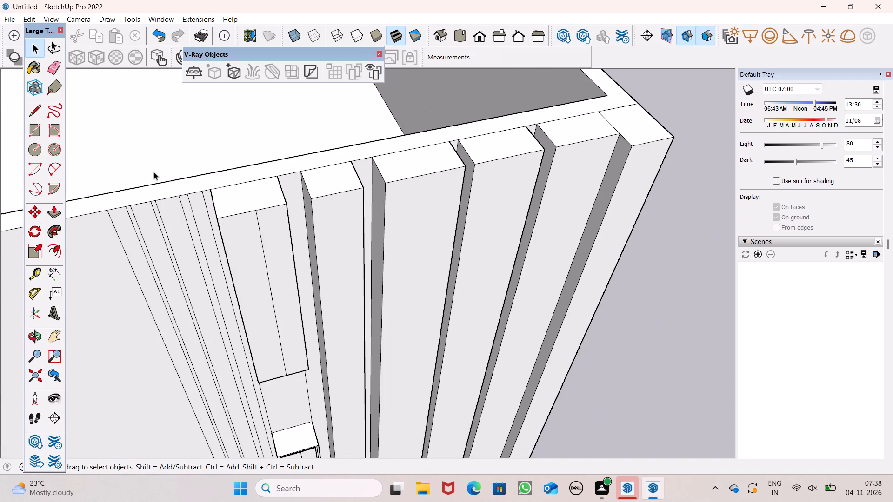
left_click(53, 209)
scroll(223, 168, "down", 2)
scroll(259, 181, "up", 2)
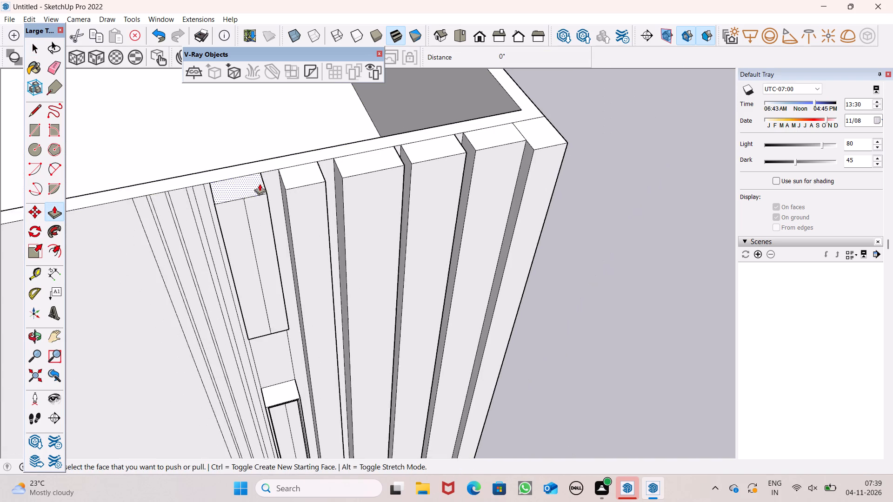
scroll(260, 184, "up", 2)
scroll(129, 198, "up", 7)
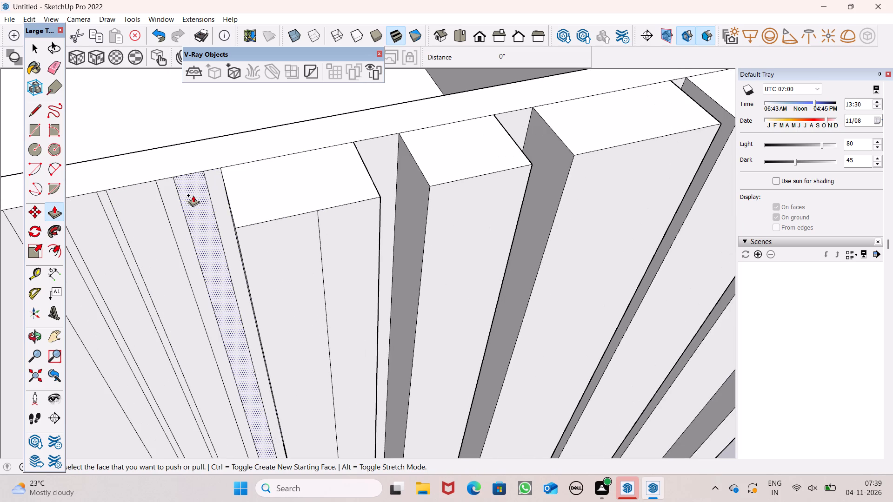
left_click_drag(195, 193, 245, 232)
scroll(320, 190, "down", 5)
scroll(313, 214, "up", 1)
scroll(190, 206, "up", 4)
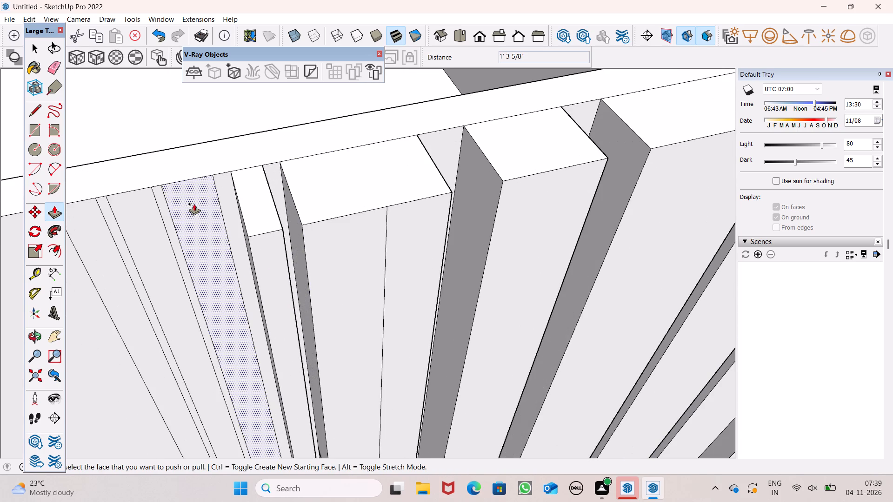
left_click_drag(196, 206, 248, 239)
scroll(279, 184, "down", 4)
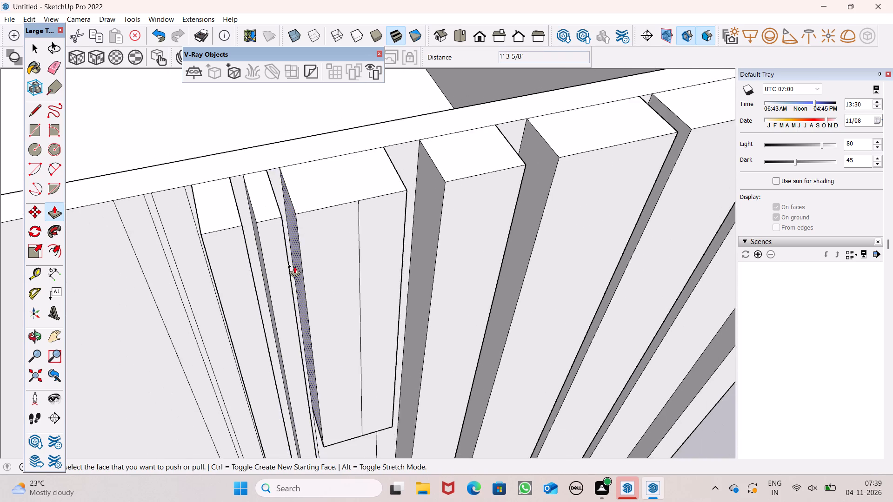
middle_click_drag(293, 265, 339, 198)
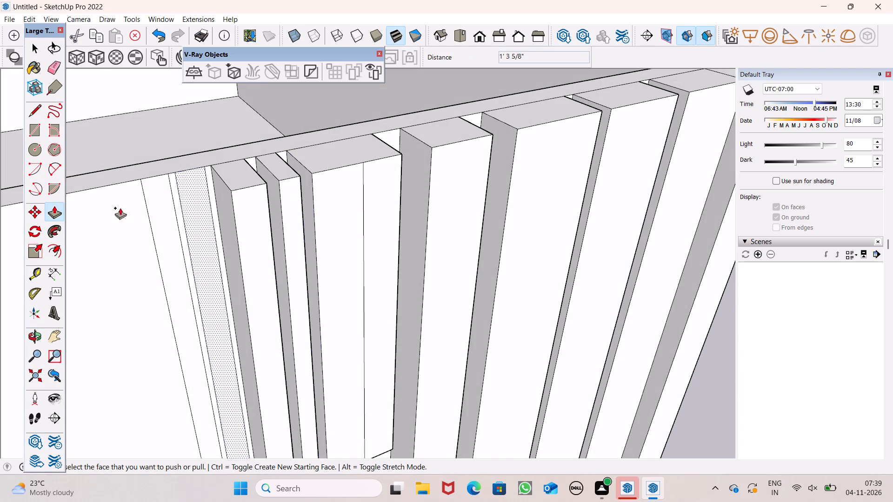
left_click_drag(200, 221, 242, 191)
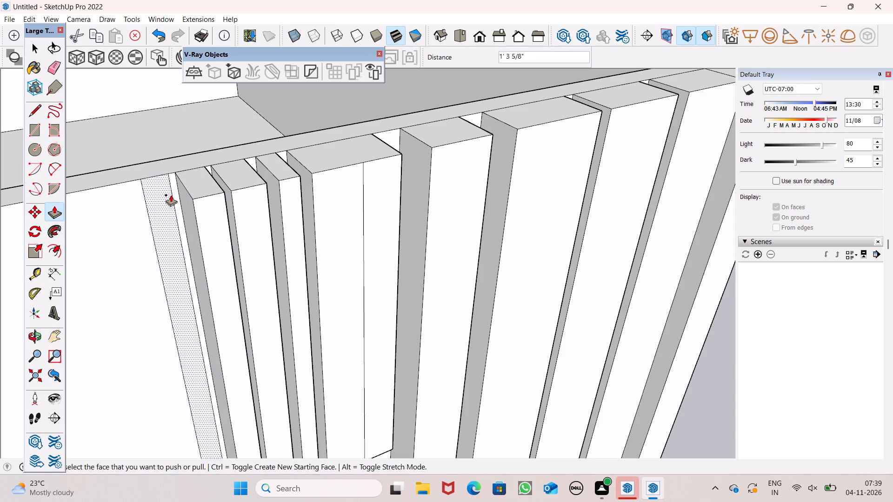
left_click_drag(149, 191, 207, 194)
Examine the front facade and its vertical strips from farther away and from different angles.
scroll(228, 186, "down", 11)
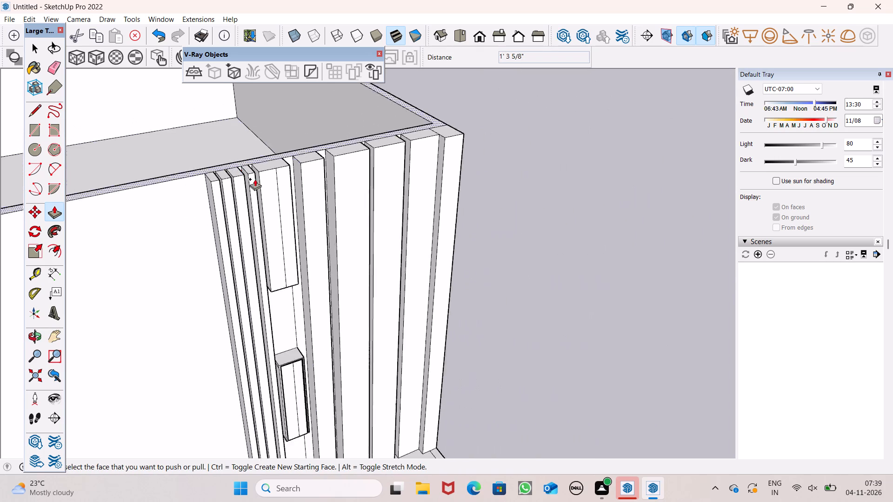
scroll(255, 179, "down", 2)
middle_click_drag(261, 237, 165, 189)
scroll(339, 156, "down", 6)
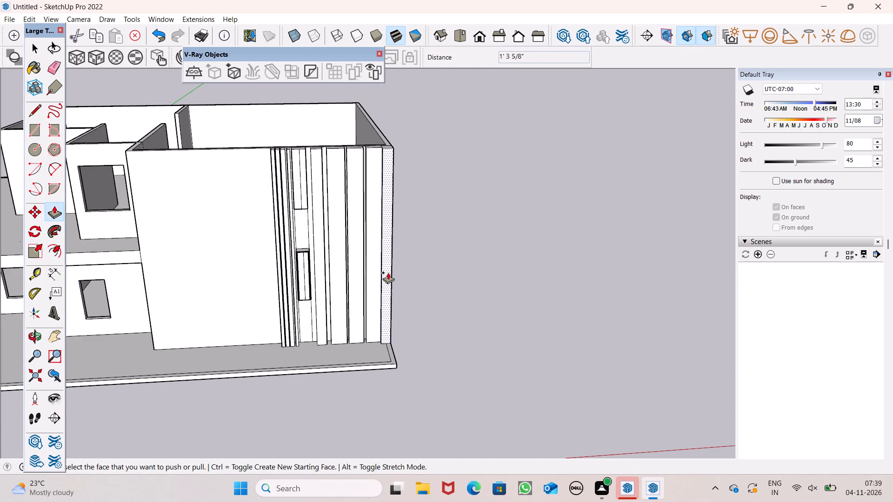
scroll(445, 254, "down", 1)
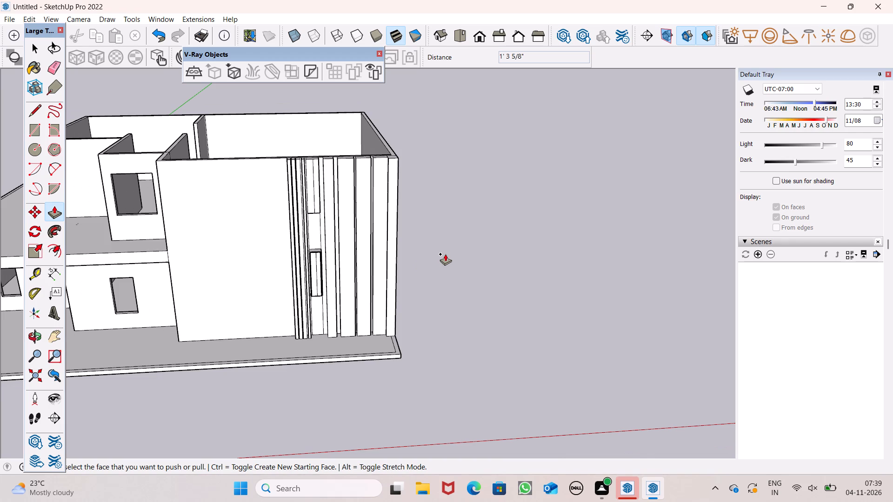
middle_click_drag(419, 241, 440, 324)
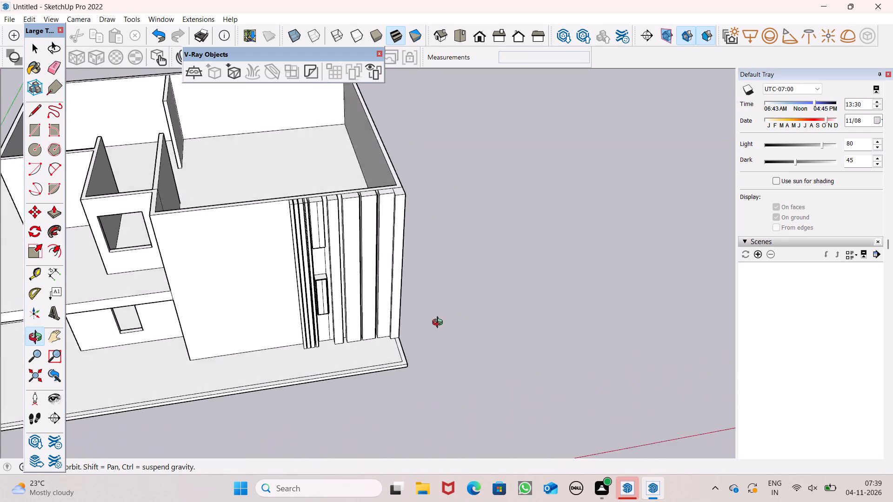
Examine the front facade's vertical strips and projecting blocks from several angles and distances.
middle_click_drag(440, 324, 418, 331)
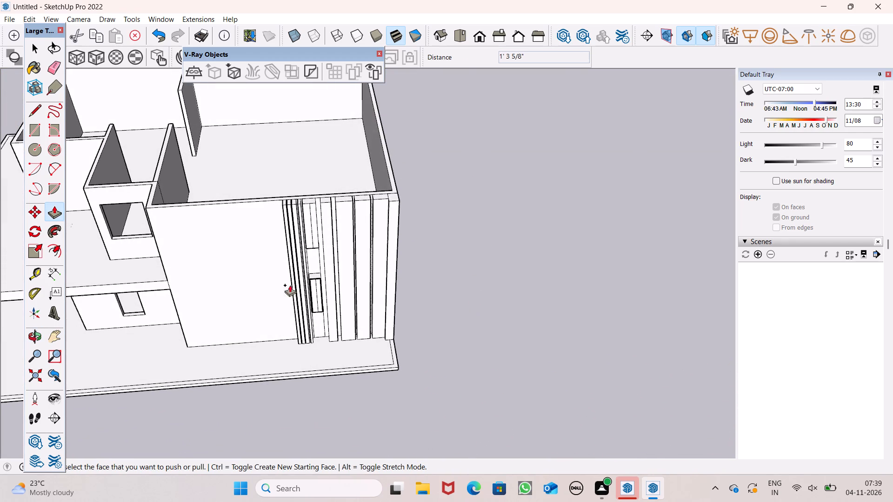
scroll(192, 281, "up", 8)
scroll(198, 287, "down", 6)
middle_click_drag(314, 230, 377, 245)
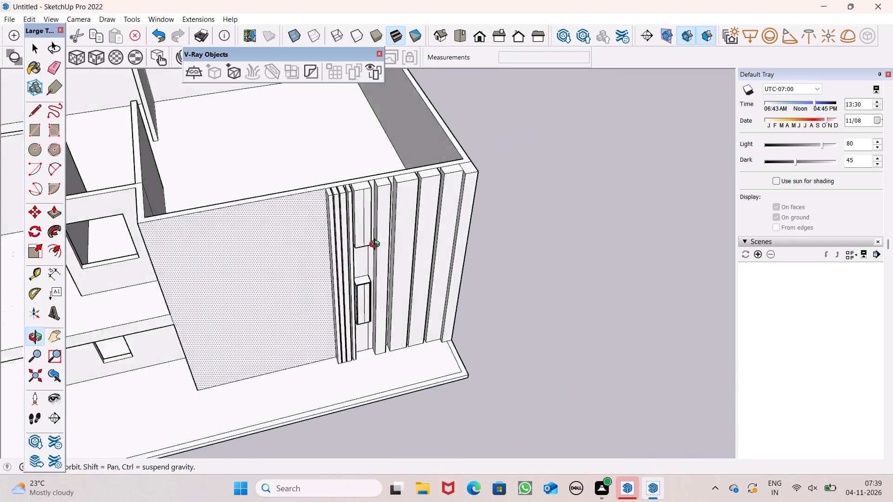
middle_click_drag(377, 245, 317, 202)
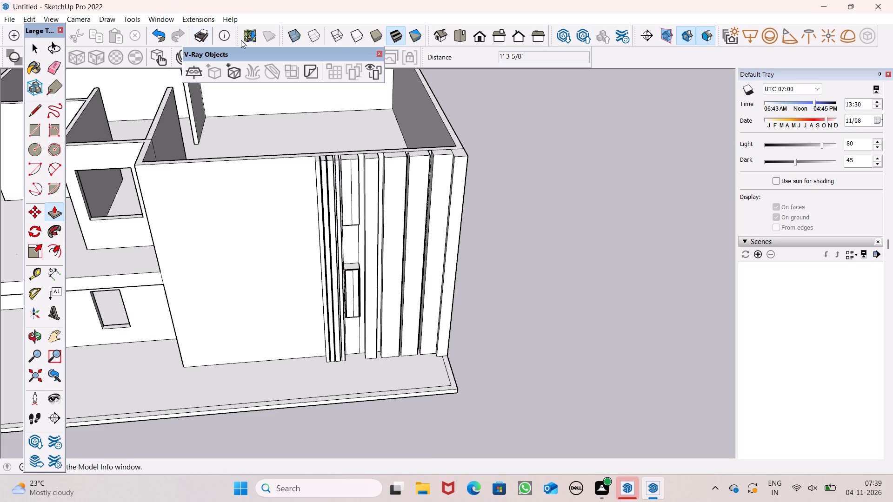
scroll(254, 35, "down", 2)
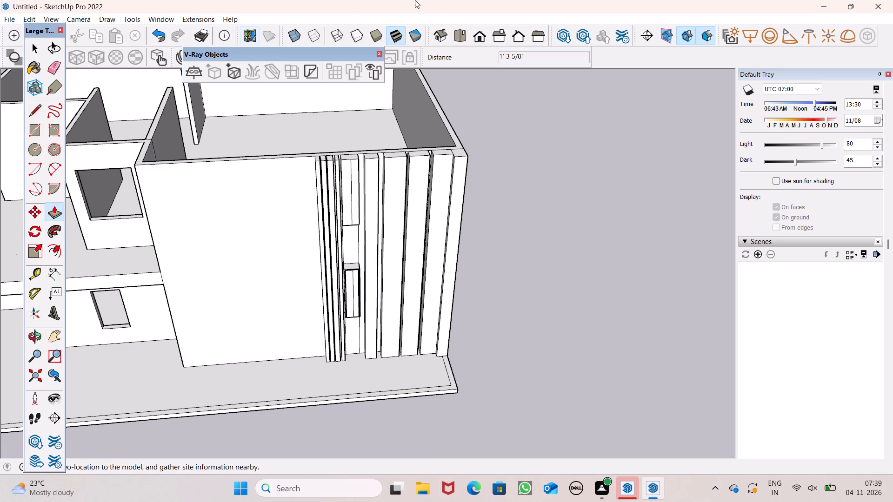
scroll(375, 199, "down", 3)
middle_click_drag(480, 287, 453, 251)
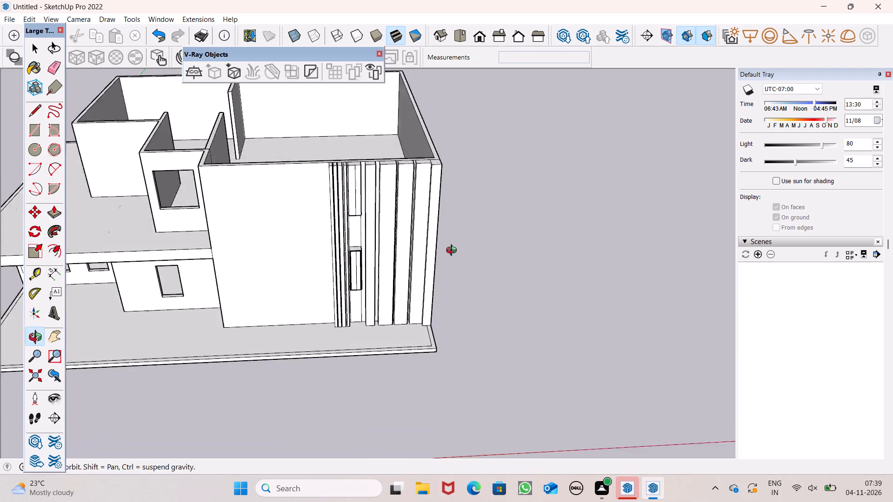
middle_click_drag(453, 251, 449, 179)
scroll(626, 276, "down", 2)
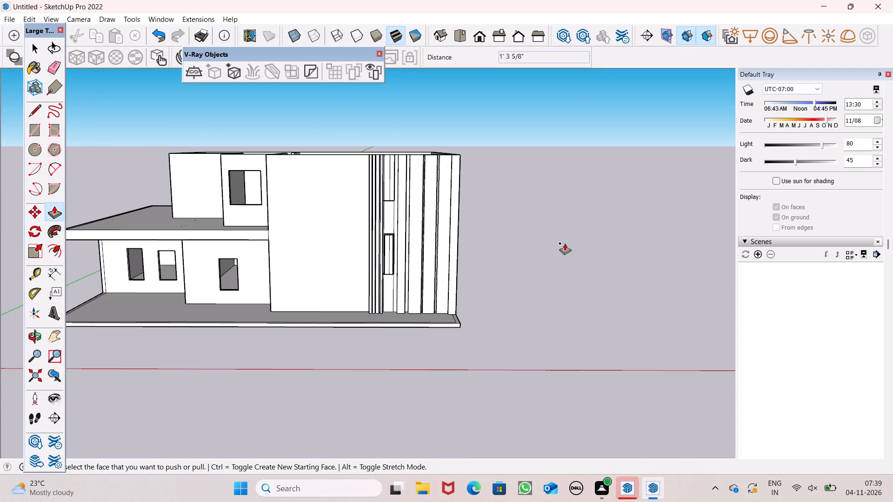
scroll(365, 186, "up", 6)
middle_click_drag(492, 219, 479, 368)
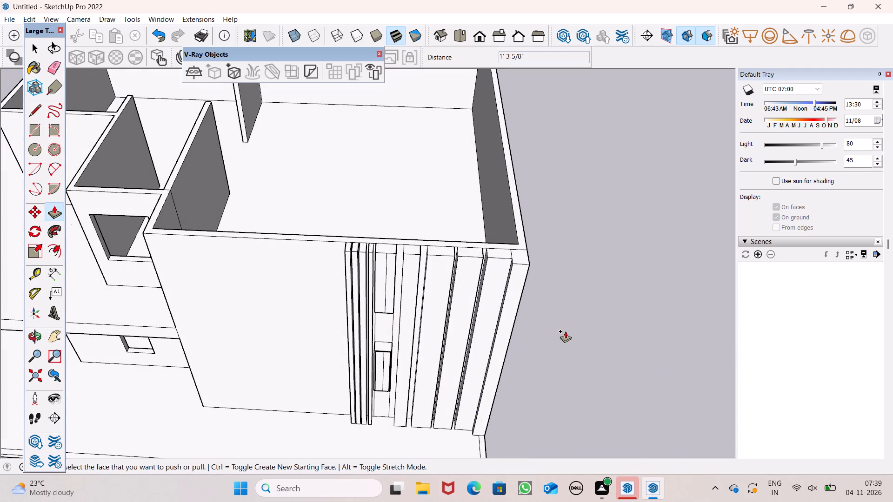
Undo the pulled strips and copied lines on the flat wall beyond the projecting blocks.
key("ctrl+z")
key("ctrl+z")
key("ctrl+z")
key("ctrl+z")
key("ctrl+z")
key("ctrl+z")
key("ctrl+z")
key("ctrl+z")
key("ctrl+z")
key("ctrl+z")
key("ctrl+z")
key("ctrl+z")
key("ctrl+z")
key("ctrl+z")
key("ctrl+z")
key("ctrl+z")
key("ctrl+z")
key("ctrl+z")
key("ctrl+z")
key("ctrl+z")
key("ctrl+z")
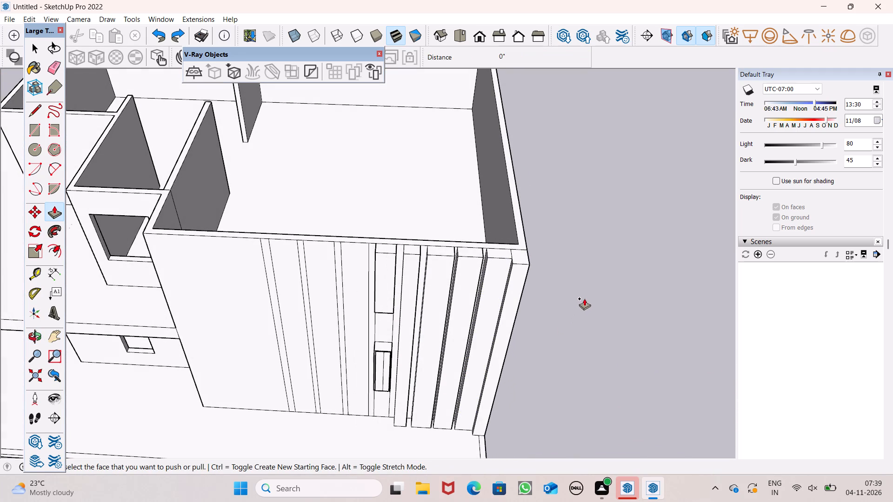
Keep undoing the projecting blocks and facade strips until only the end strip at the building's corner projects.
key("ctrl+z")
key("ctrl+z")
key("ctrl+z")
key("ctrl+z")
key("ctrl+z")
key("ctrl+z")
key("ctrl+z")
key("ctrl+z")
key("ctrl+z")
key("ctrl+z")
key("ctrl+z")
key("ctrl+z")
key("ctrl+z")
key("ctrl+z")
key("ctrl+z")
key("ctrl+z")
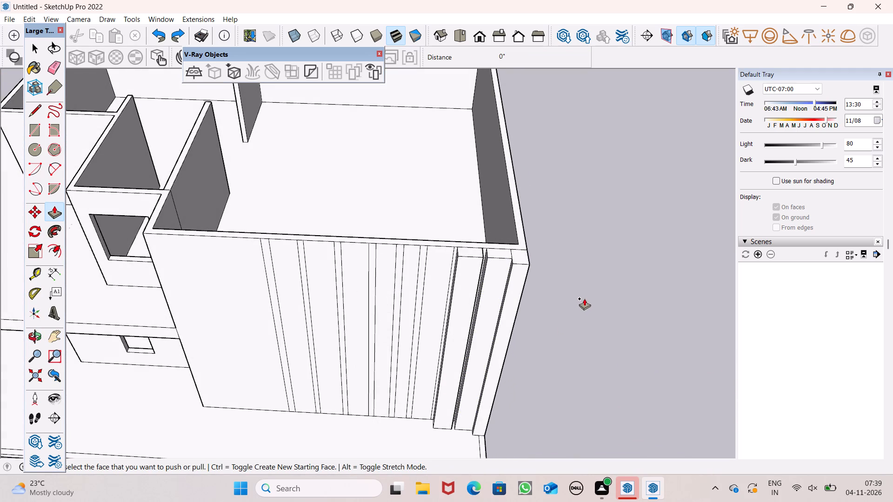
key("ctrl+z")
key("ctrl+z")
key("space")
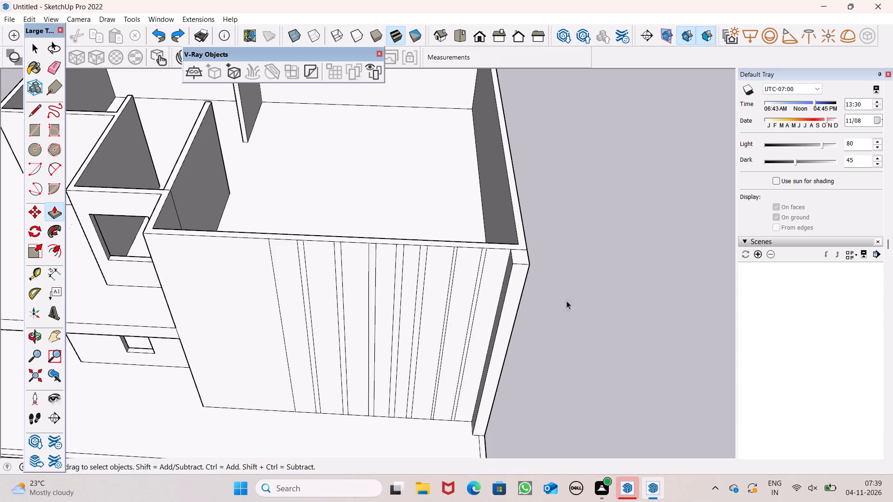
Erase all vertical lines on the front wall except the pair nearest the projecting corner strip.
middle_click_drag(417, 303, 421, 299)
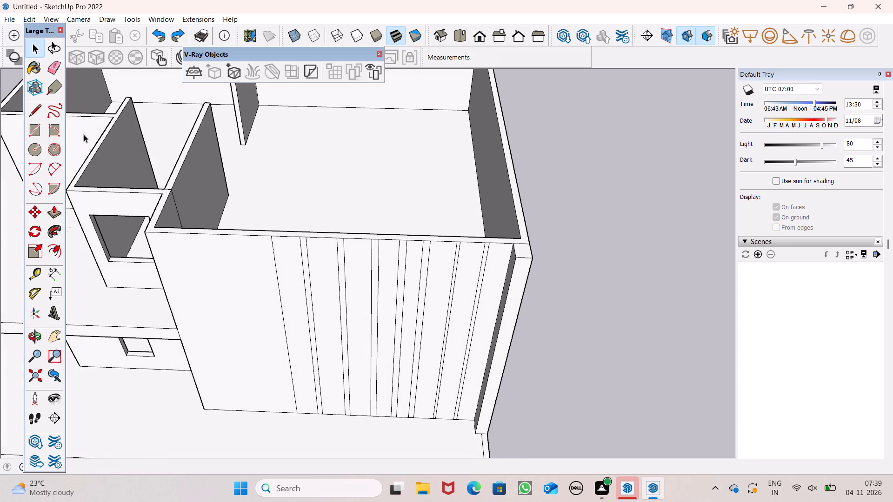
left_click(58, 68)
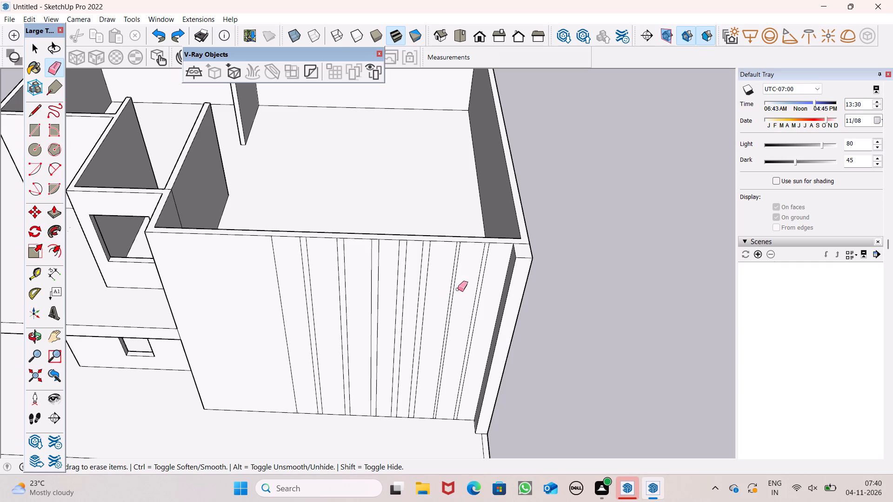
scroll(451, 318, "up", 8)
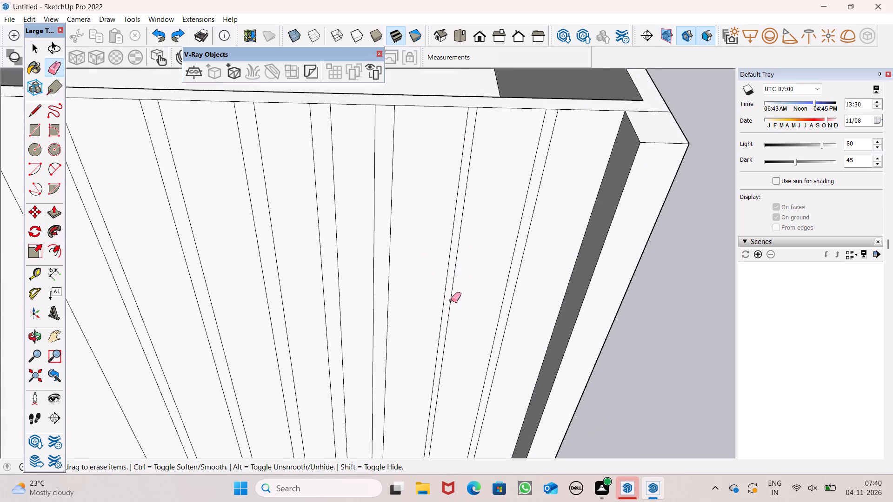
scroll(452, 298, "down", 4)
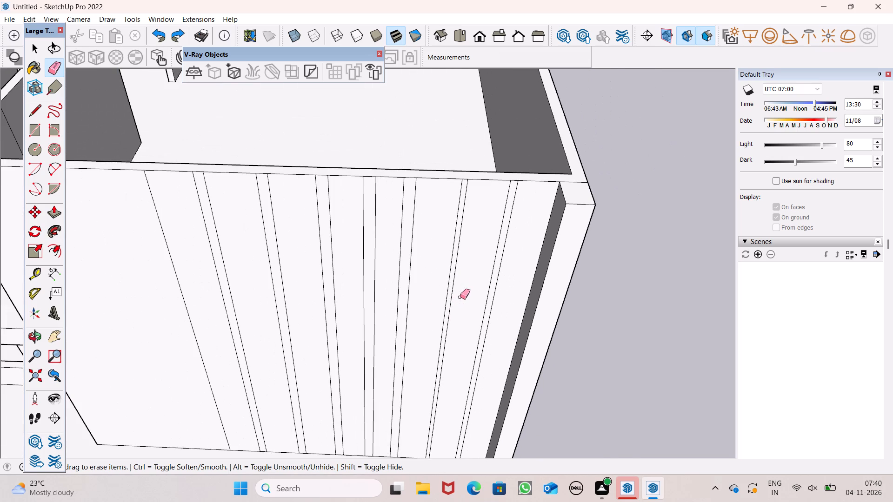
left_click_drag(460, 296, 167, 292)
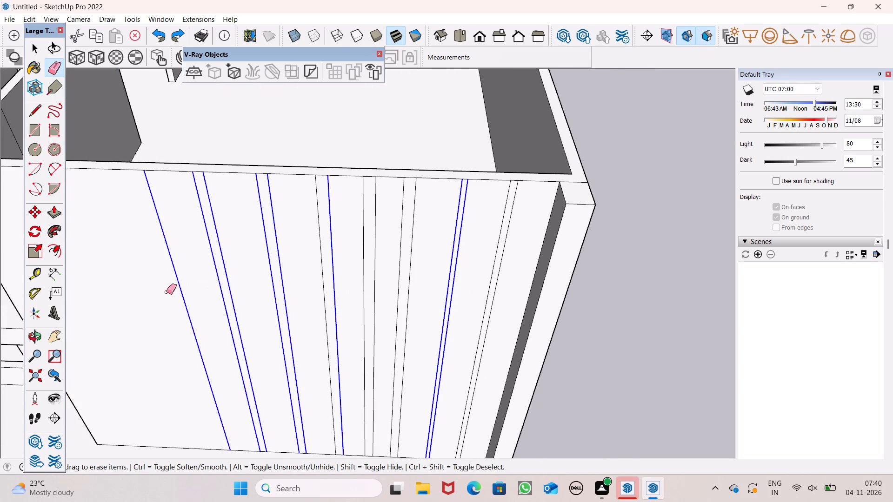
left_click_drag(167, 292, 414, 301)
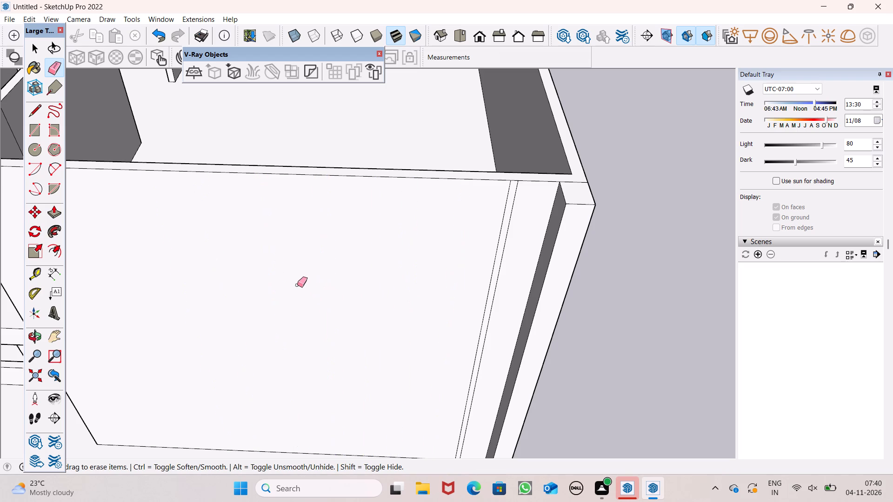
key("space")
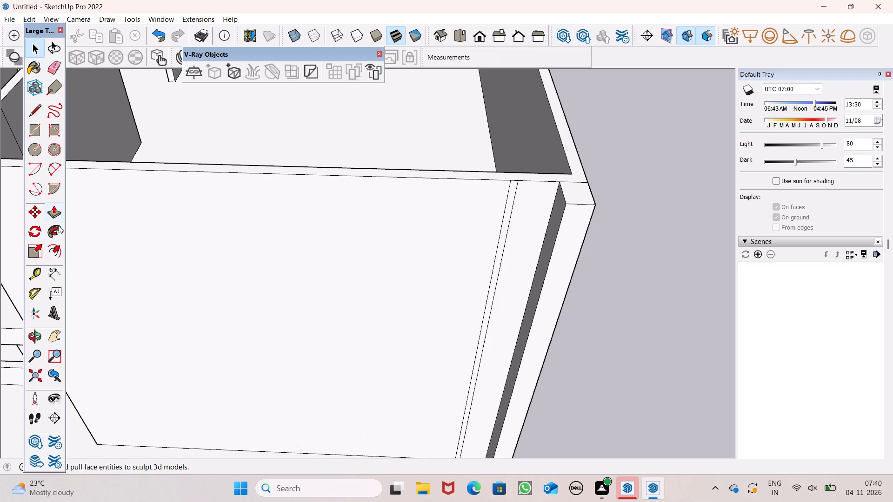
Copy the remaining pair's outer line twice away from the corner, spacing the copies about 2 11/16" and 9 7/16" apart.
scroll(490, 216, "up", 3)
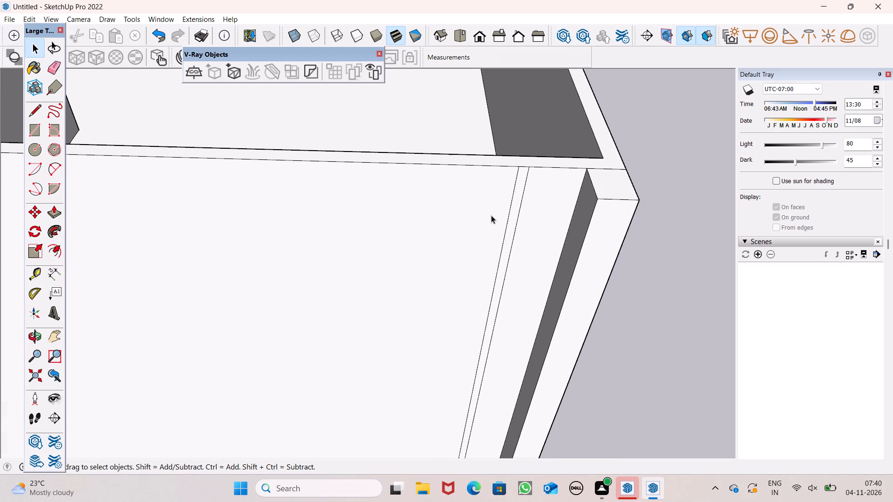
left_click(506, 227)
key("m")
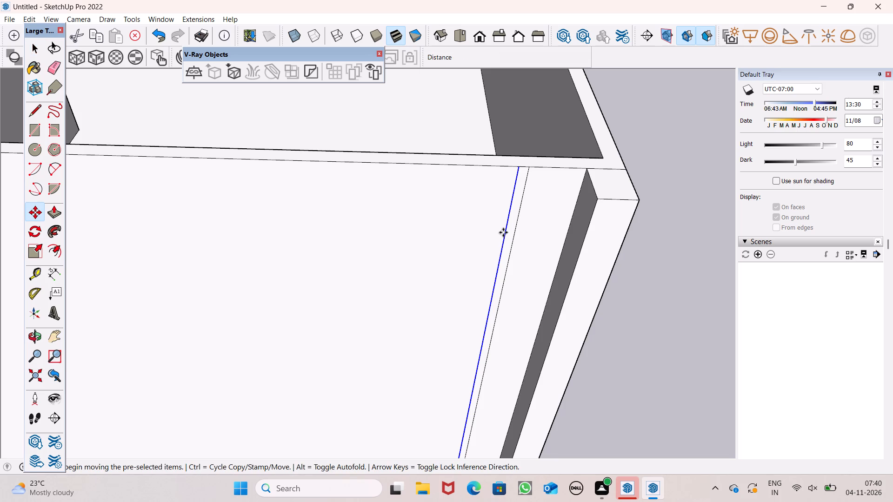
key("Return")
scroll(502, 170, "up", 4)
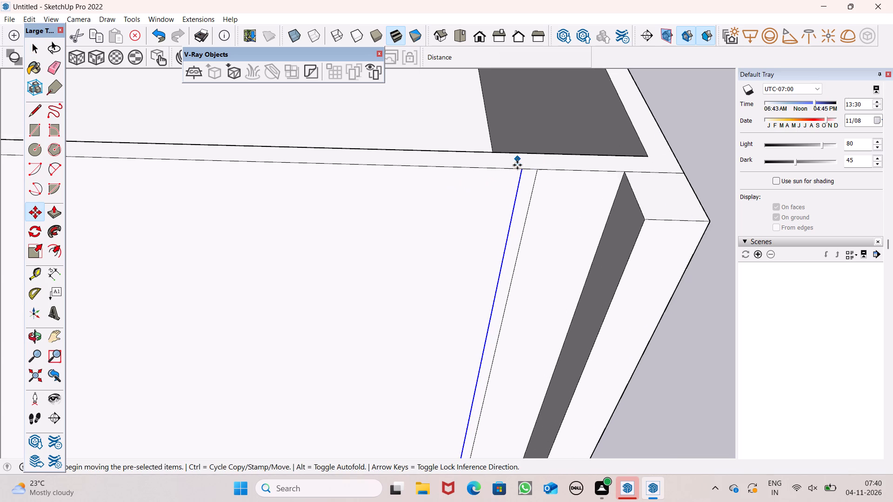
scroll(517, 165, "up", 1)
left_click_drag(517, 183, 496, 184)
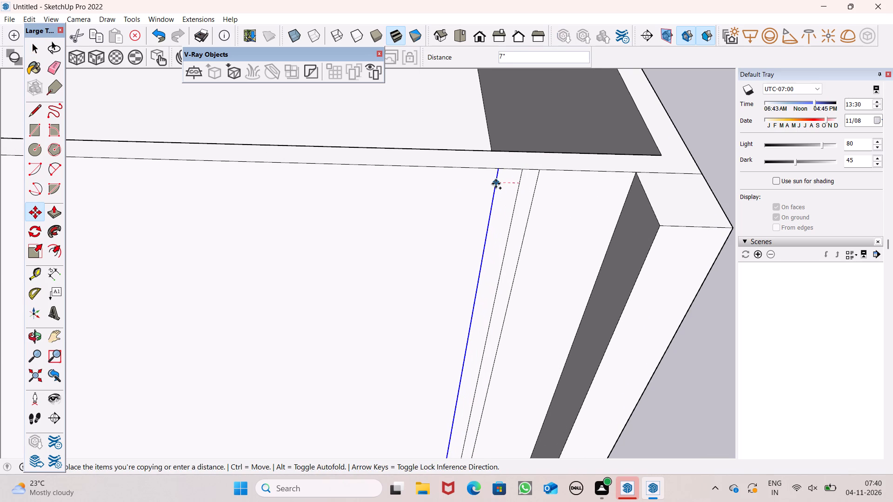
left_click_drag(496, 184, 508, 186)
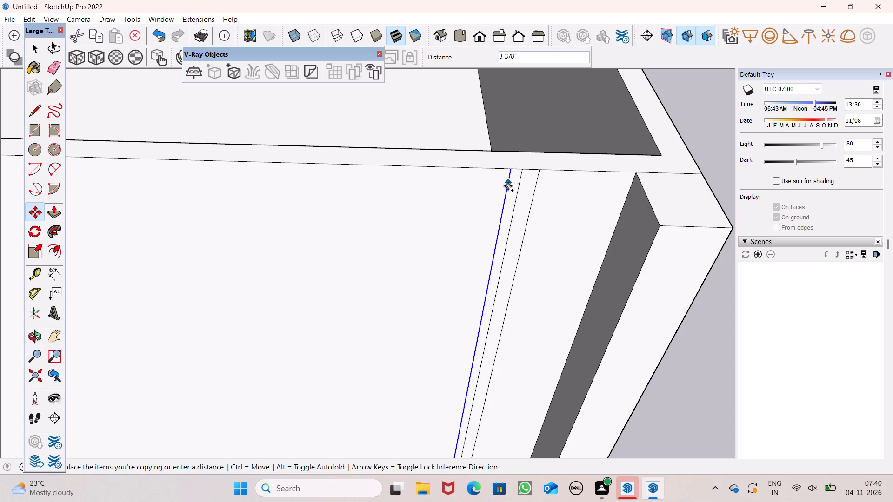
left_click_drag(508, 186, 510, 185)
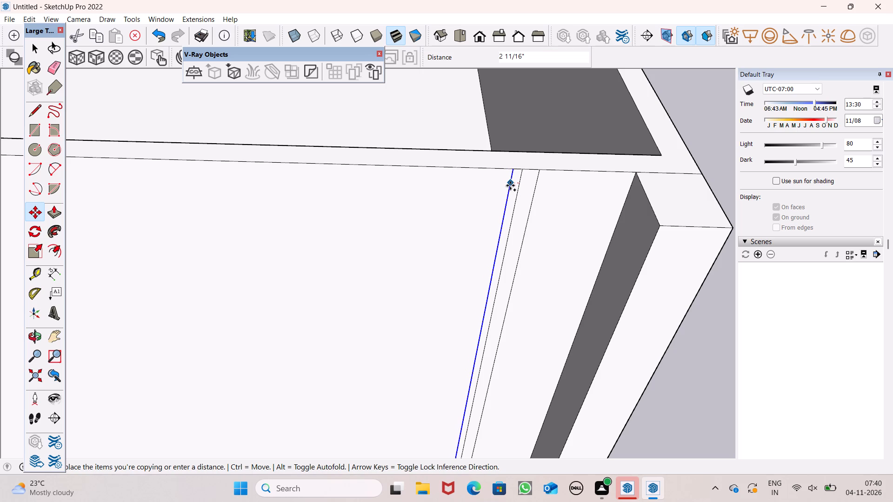
left_click_drag(510, 185, 511, 185)
left_click_drag(512, 185, 493, 185)
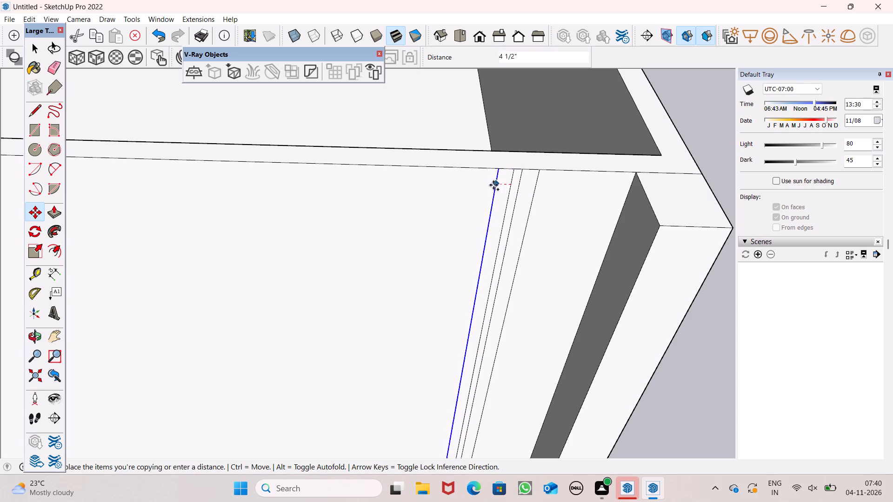
left_click_drag(493, 185, 479, 187)
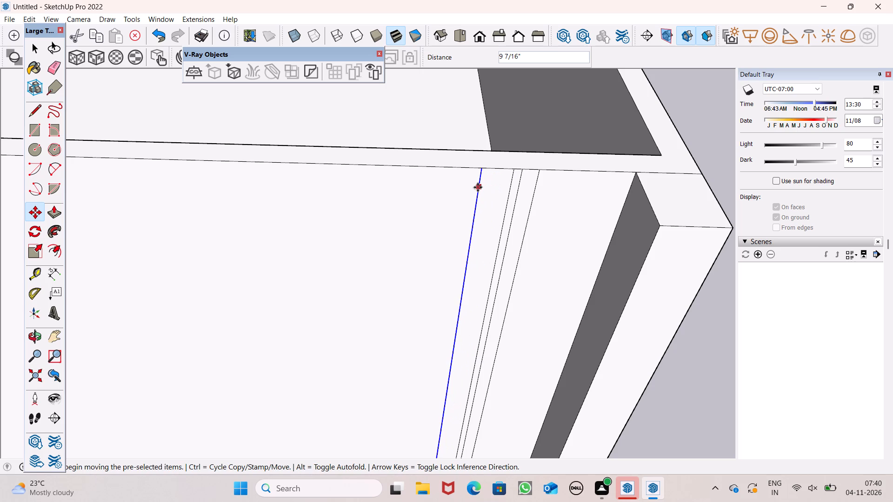
Copy the outermost line four more times away from the corner, alternating narrow gaps of about 3 3/16" with strips about 1' 2" wide.
left_click_drag(478, 188, 468, 191)
left_click_drag(468, 195, 433, 195)
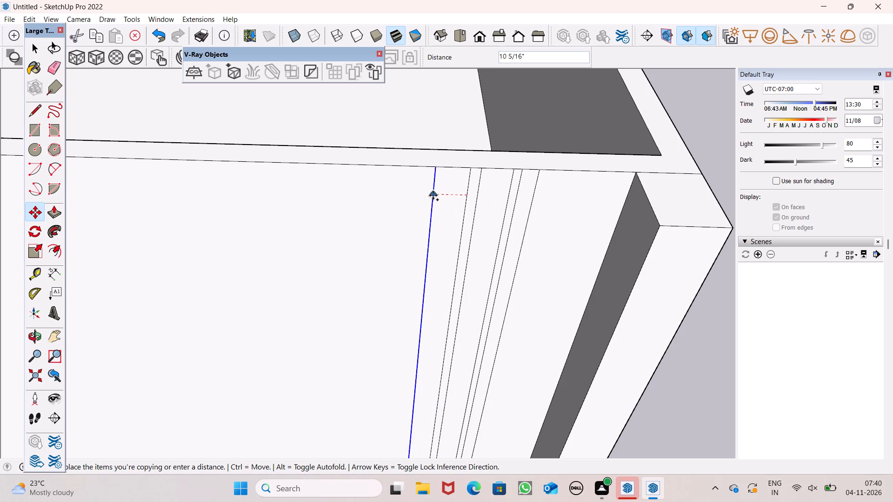
left_click_drag(433, 195, 421, 196)
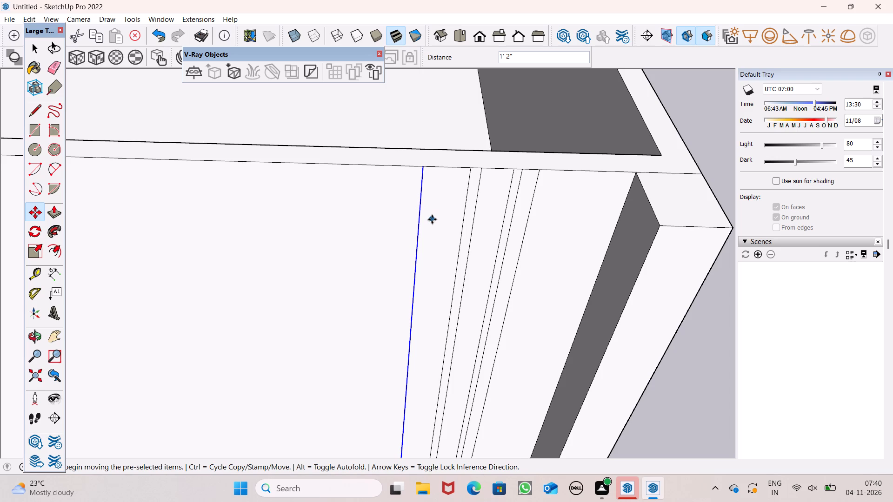
left_click_drag(422, 229, 421, 229)
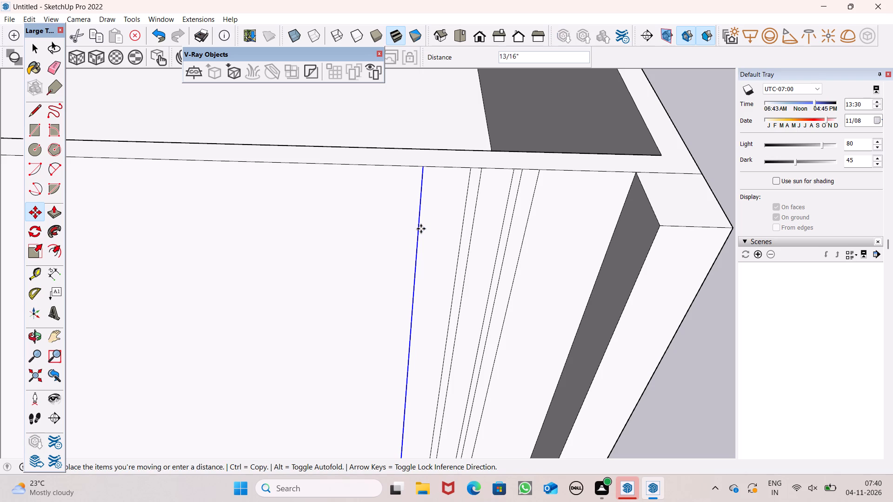
left_click_drag(421, 229, 408, 230)
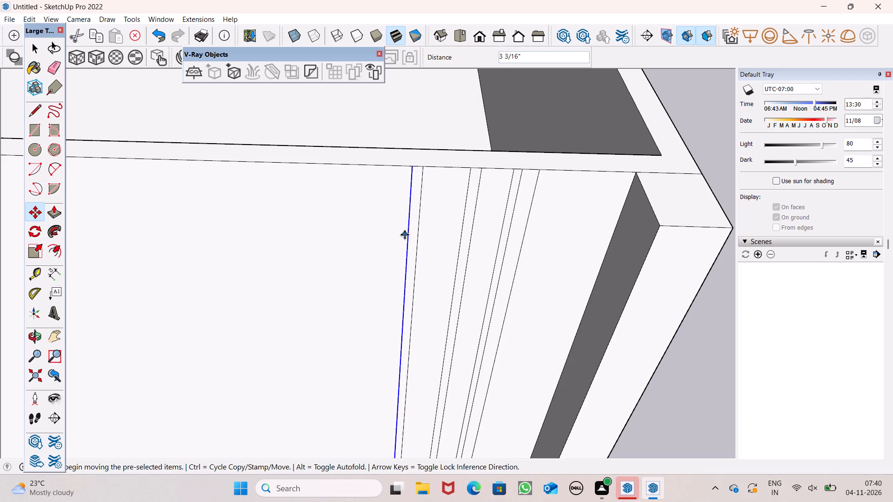
left_click_drag(407, 233, 382, 232)
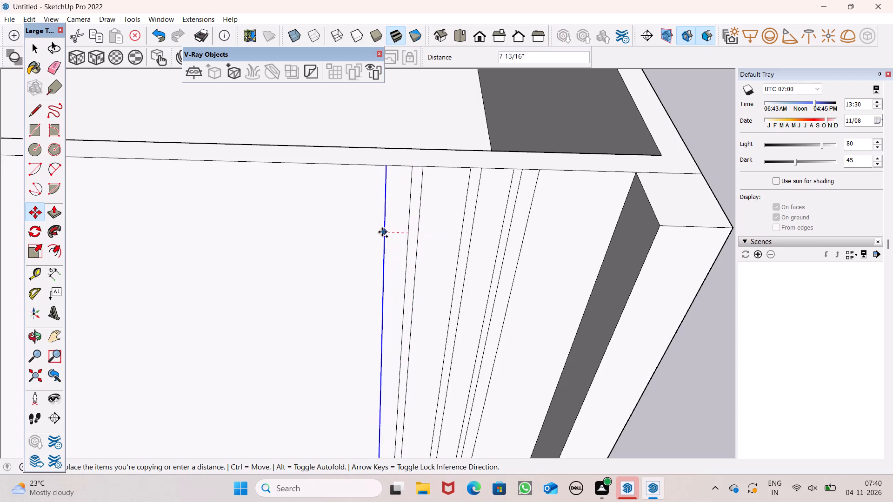
left_click_drag(382, 232, 364, 232)
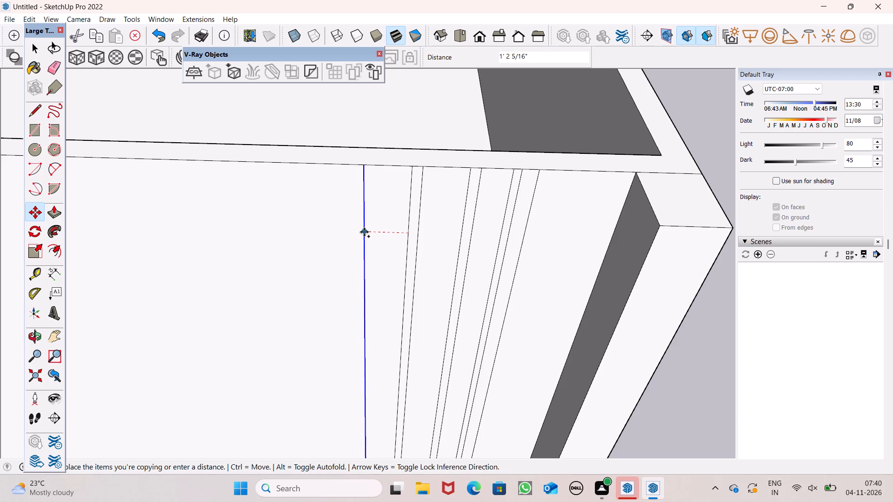
left_click_drag(364, 232, 365, 231)
scroll(419, 178, "down", 4)
middle_click_drag(508, 283, 497, 174)
scroll(495, 173, "down", 5)
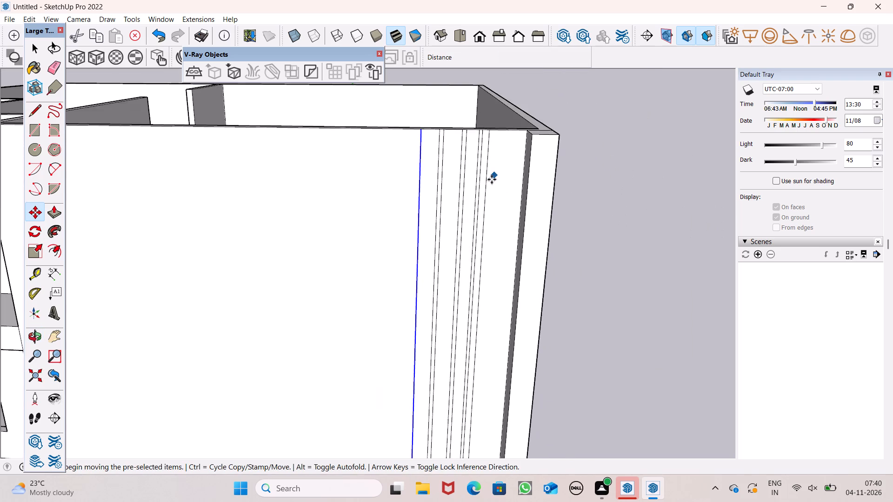
scroll(492, 179, "down", 5)
middle_click_drag(488, 231, 491, 247)
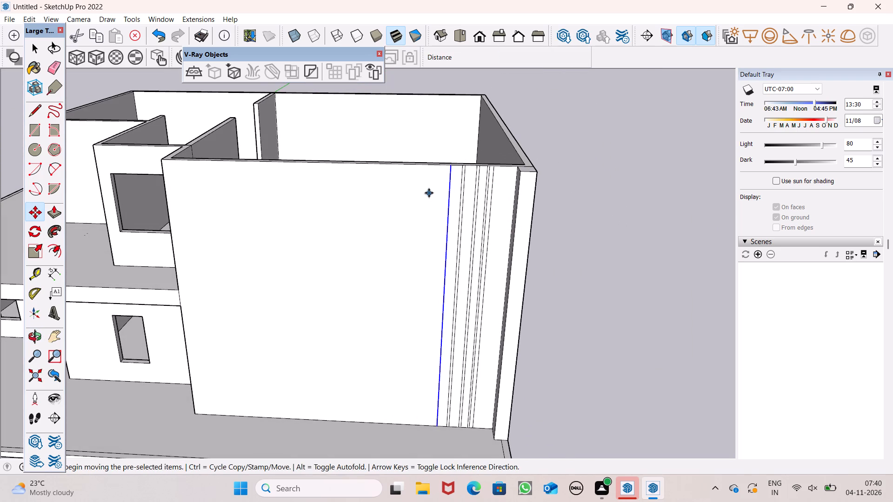
Push/Pull the plain wall face beside the projecting corner strip outward until it sits flush with that strip's front.
scroll(390, 217, "down", 4)
middle_click_drag(405, 280, 415, 317)
scroll(471, 242, "up", 7)
scroll(502, 206, "up", 1)
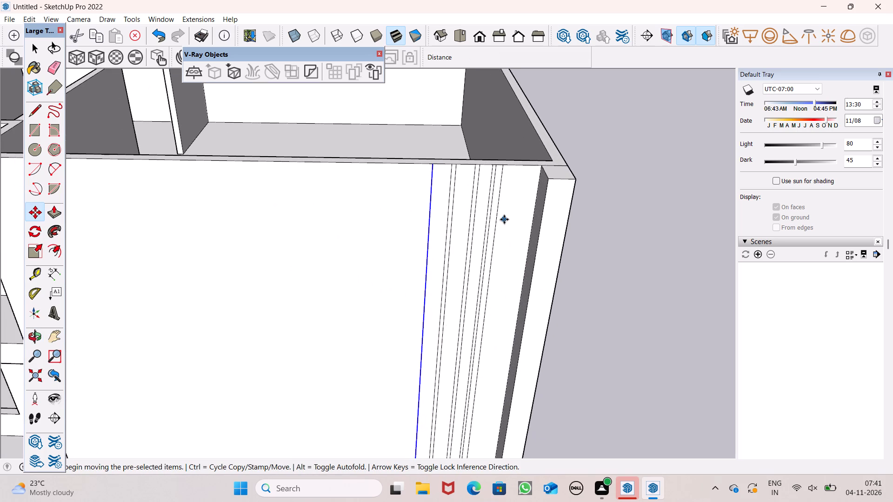
scroll(504, 219, "up", 7)
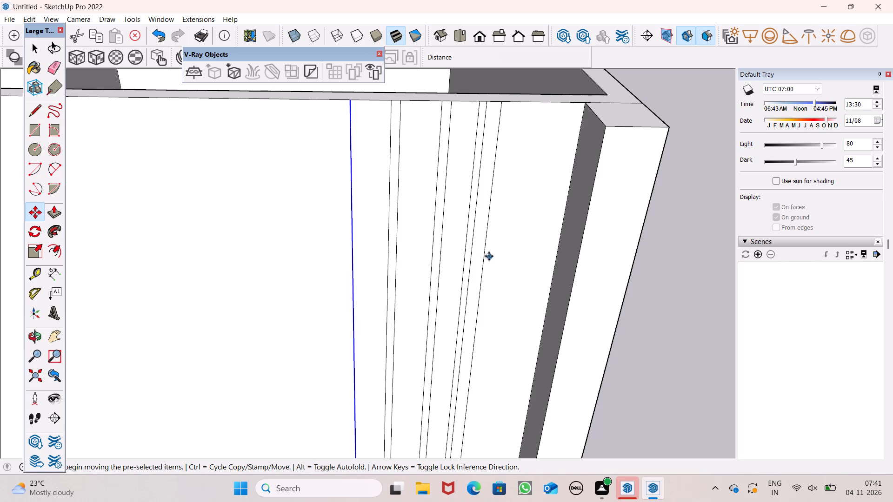
scroll(470, 248, "down", 2)
middle_click_drag(527, 258, 519, 303)
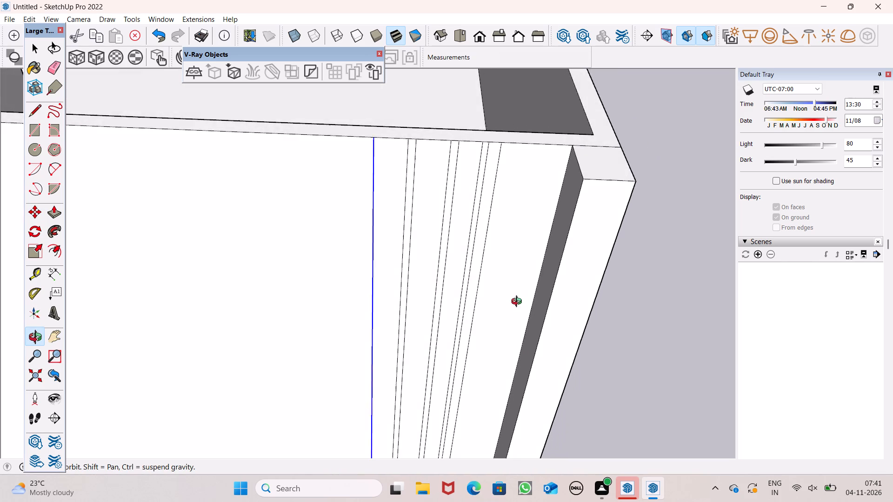
middle_click_drag(519, 303, 530, 310)
scroll(466, 231, "up", 2)
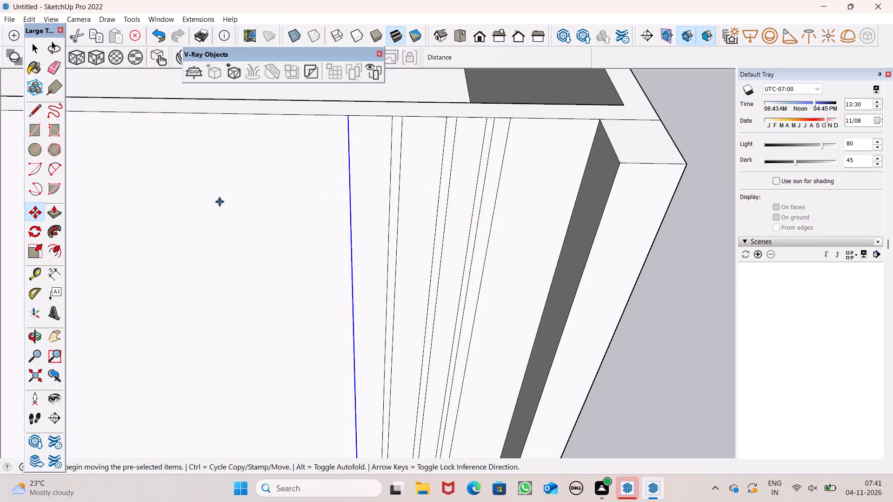
left_click(48, 214)
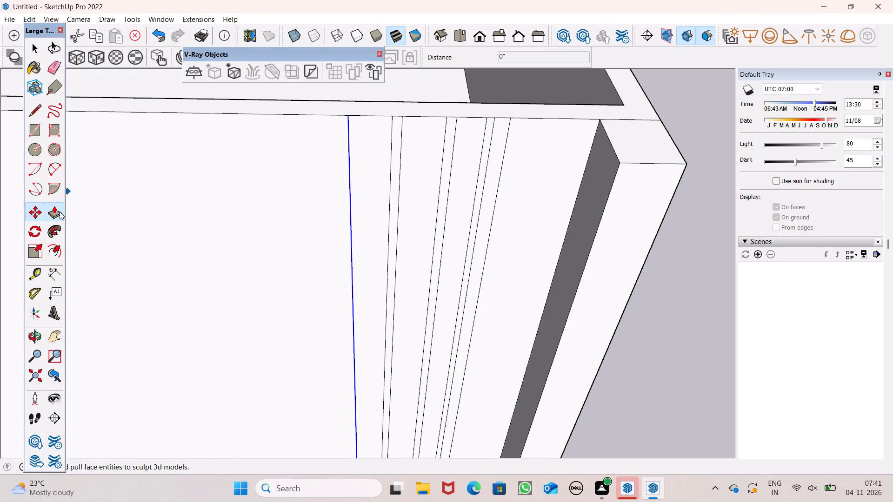
left_click_drag(550, 151, 611, 162)
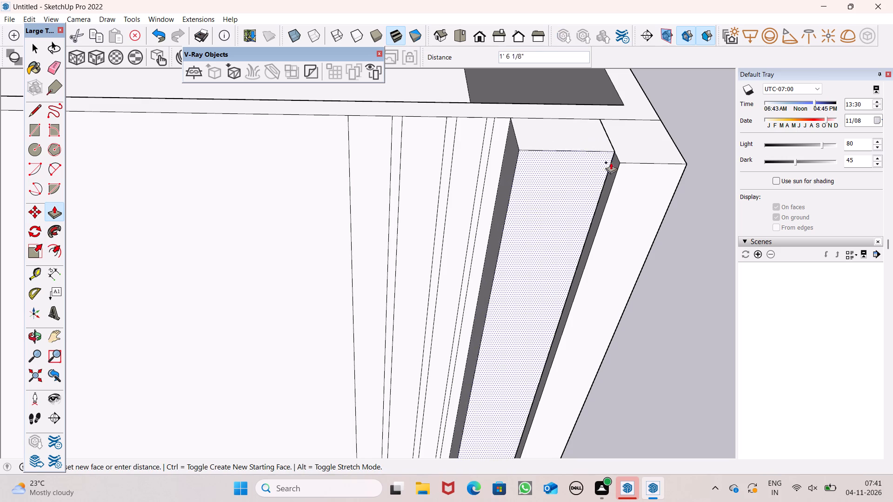
left_click_drag(611, 162, 628, 159)
key("ctrl+z")
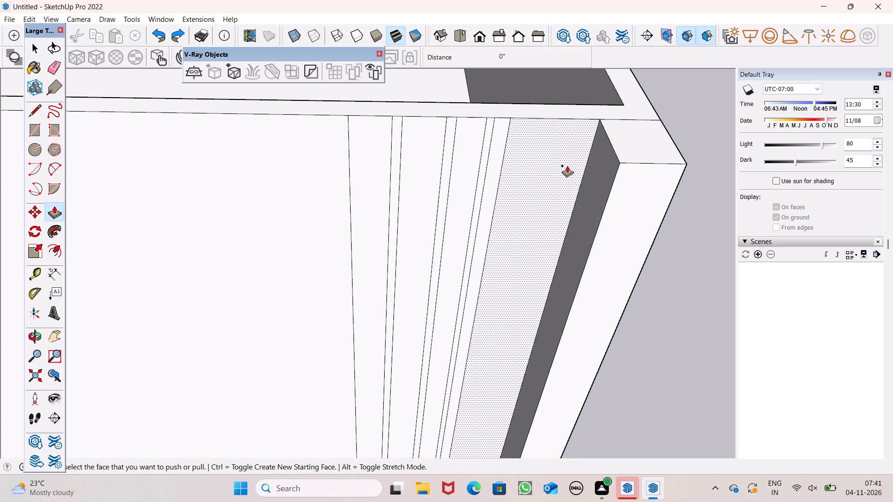
left_click_drag(569, 160, 621, 162)
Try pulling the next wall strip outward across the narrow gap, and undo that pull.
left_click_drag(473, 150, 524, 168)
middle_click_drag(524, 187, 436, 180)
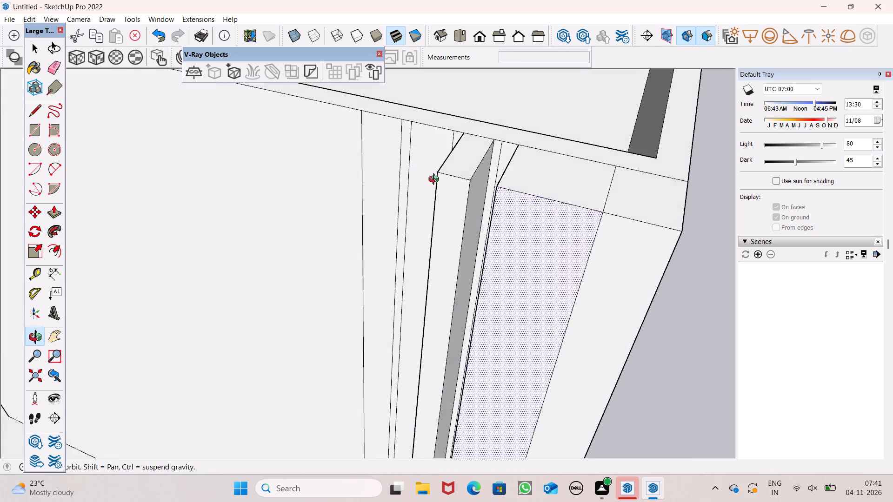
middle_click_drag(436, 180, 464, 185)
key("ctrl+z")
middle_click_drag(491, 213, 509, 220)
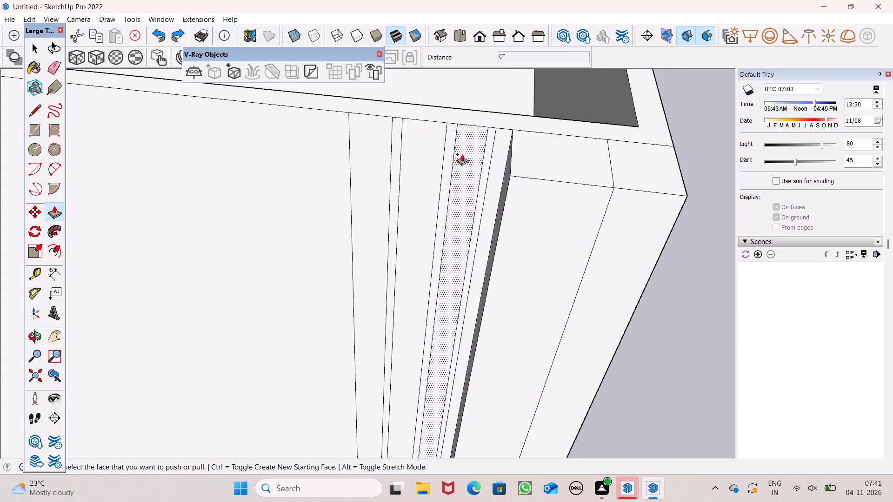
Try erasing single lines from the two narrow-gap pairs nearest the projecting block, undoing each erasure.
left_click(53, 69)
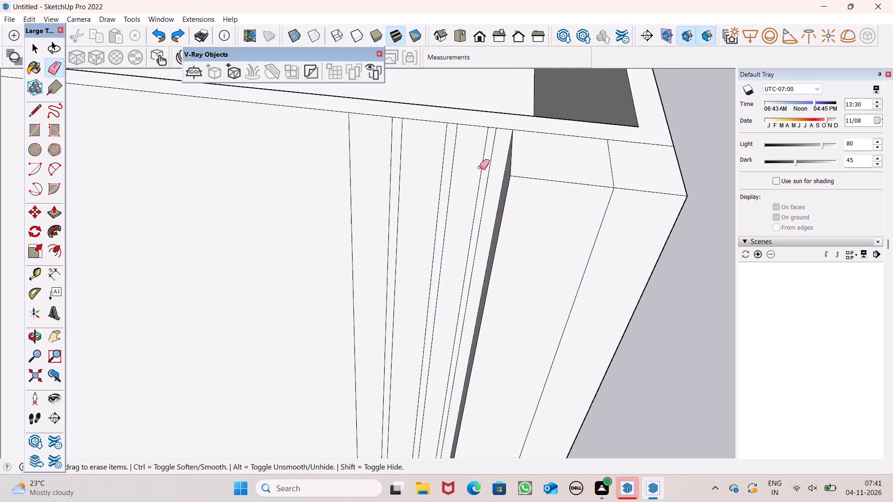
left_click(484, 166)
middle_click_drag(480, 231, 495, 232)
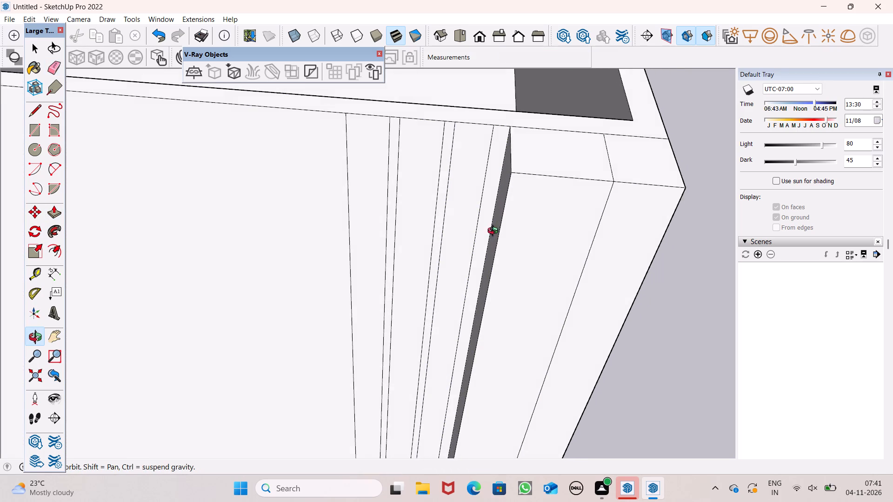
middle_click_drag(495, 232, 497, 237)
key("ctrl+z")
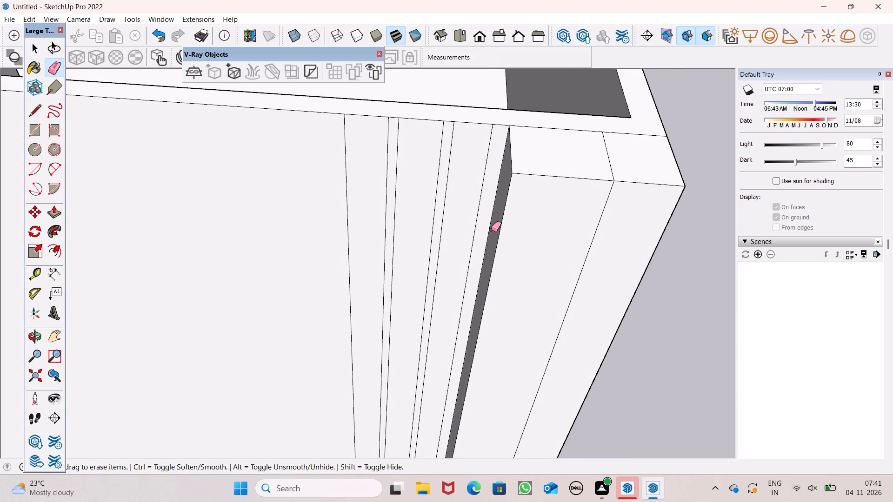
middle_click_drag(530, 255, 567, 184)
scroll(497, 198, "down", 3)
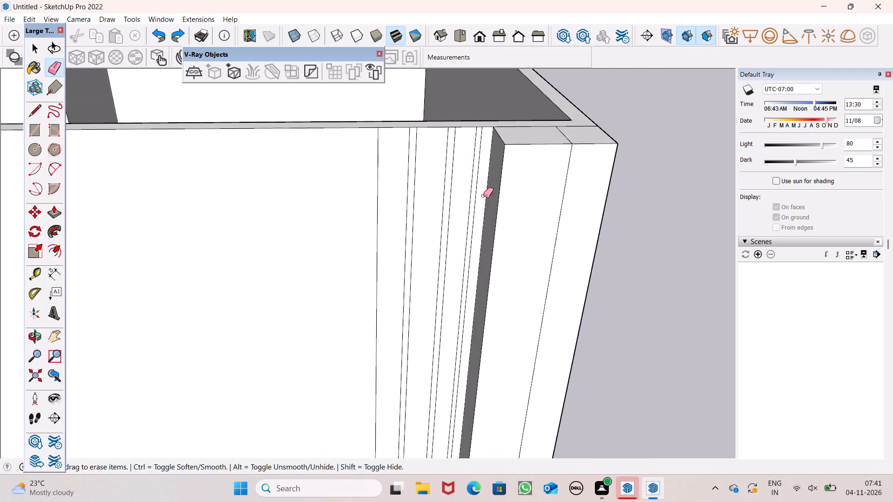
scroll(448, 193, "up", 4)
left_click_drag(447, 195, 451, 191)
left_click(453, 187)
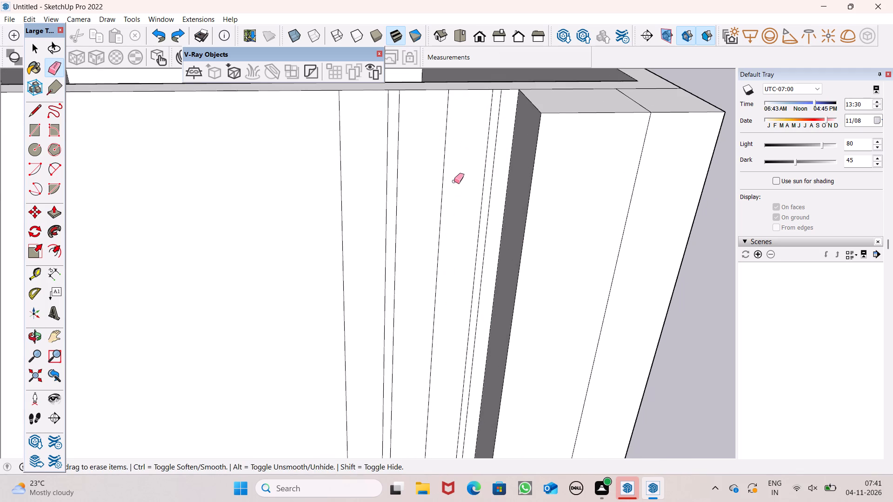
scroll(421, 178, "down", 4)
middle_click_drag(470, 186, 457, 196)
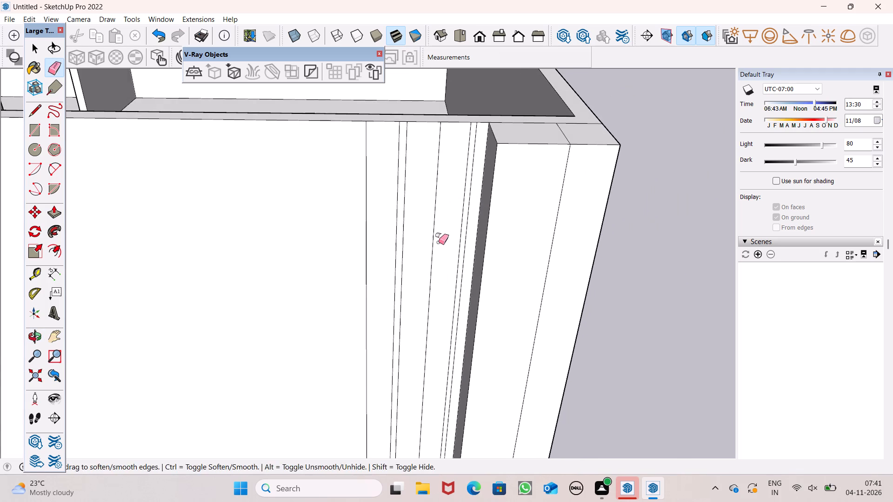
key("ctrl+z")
Erase the line farther from the corner in the narrow-gap pair nearest the projecting block.
scroll(436, 241, "up", 4)
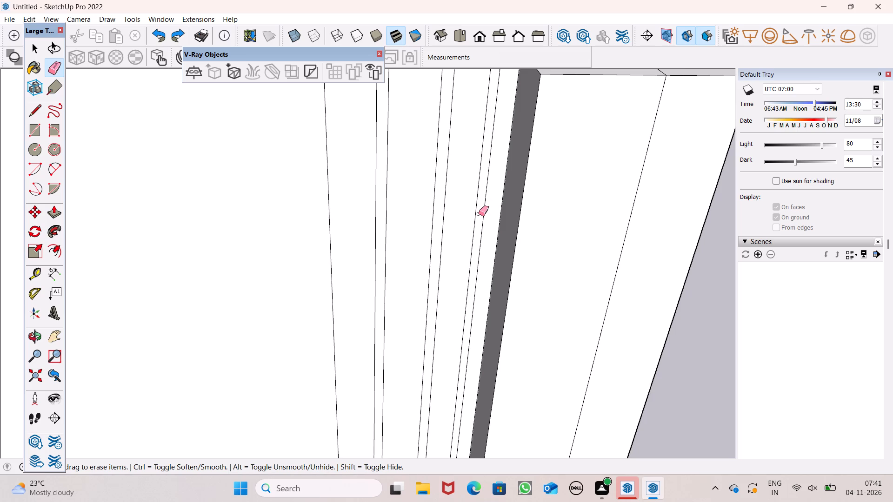
left_click_drag(478, 214, 474, 215)
scroll(470, 225, "down", 5)
scroll(469, 235, "up", 1)
scroll(469, 236, "down", 1)
middle_click_drag(487, 197, 489, 213)
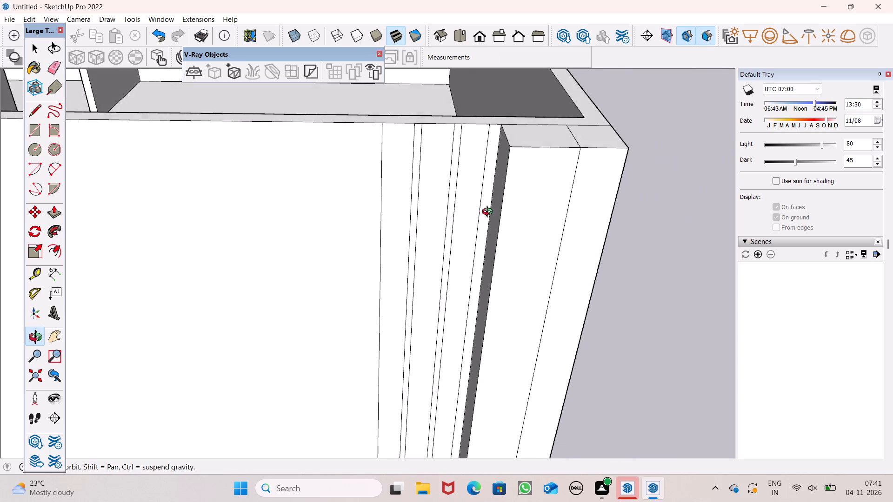
middle_click_drag(489, 213, 489, 235)
scroll(472, 153, "up", 1)
key("space")
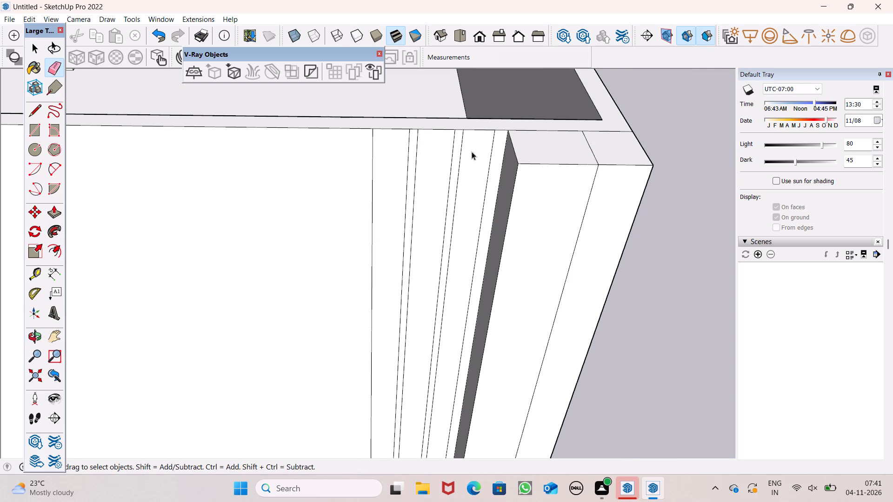
Push/Pull the next two wide strips out 1' 11 7/8" each, leaving the narrow gaps between them recessed.
left_click(58, 214)
scroll(549, 142, "up", 4)
left_click_drag(449, 145, 510, 165)
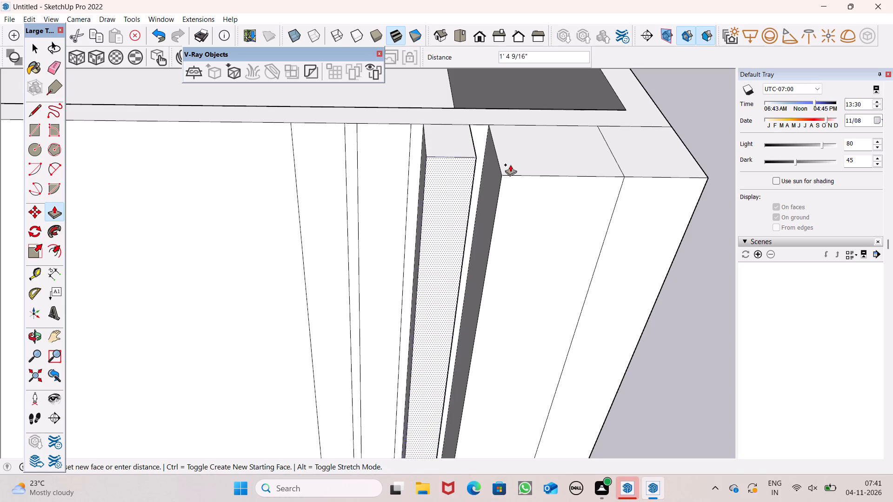
left_click_drag(510, 165, 506, 176)
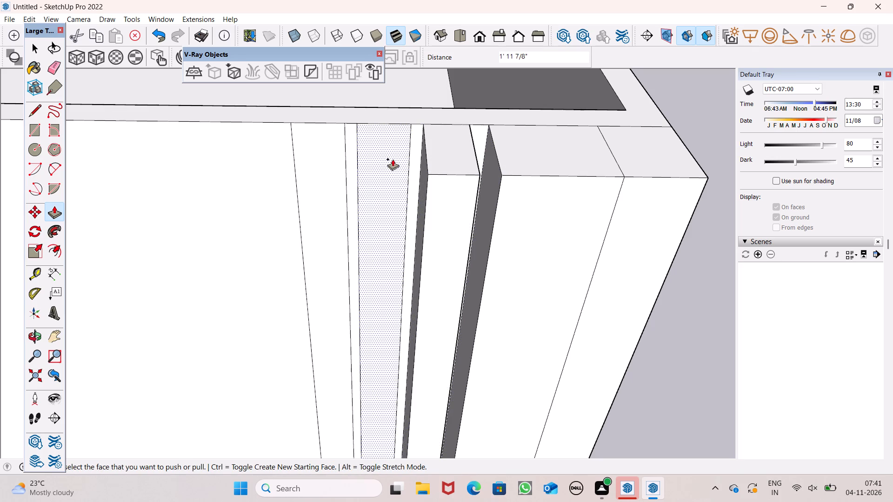
left_click_drag(400, 158, 432, 176)
Move the outermost vertical line on the front wall just over 1' 1" farther from the corner, widening its strip.
scroll(469, 138, "down", 5)
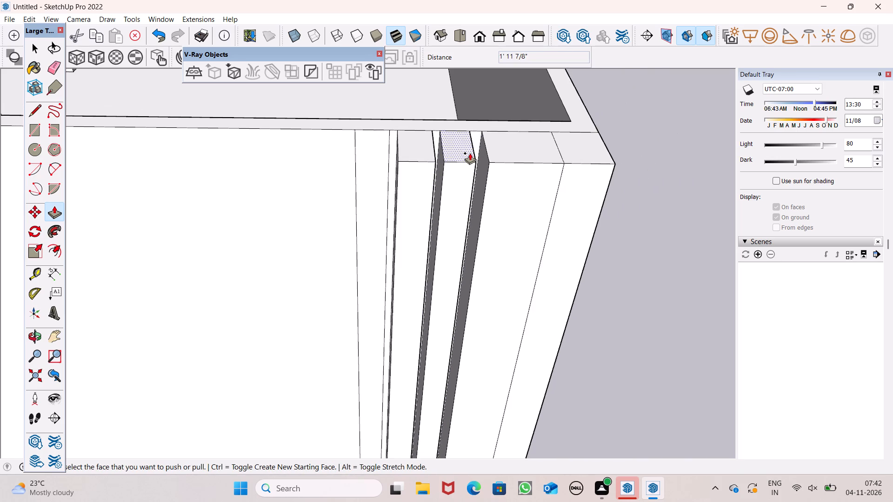
scroll(470, 151, "down", 4)
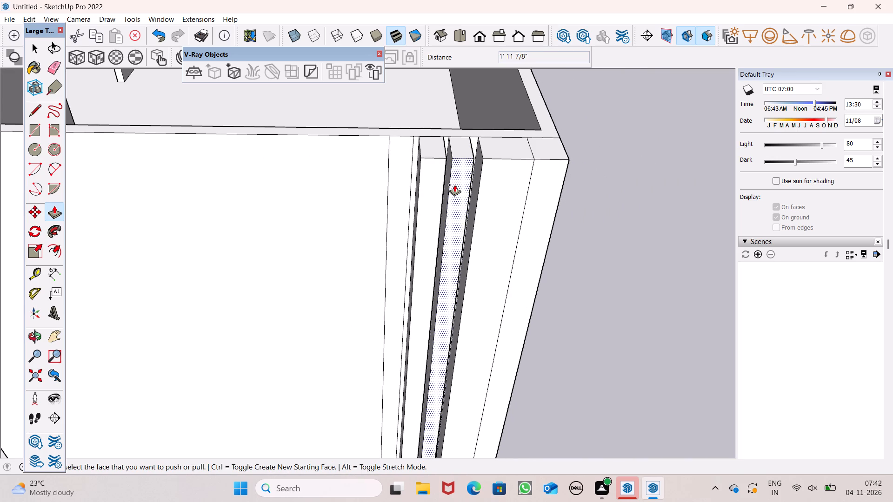
scroll(454, 185, "down", 5)
middle_click_drag(517, 302, 516, 262)
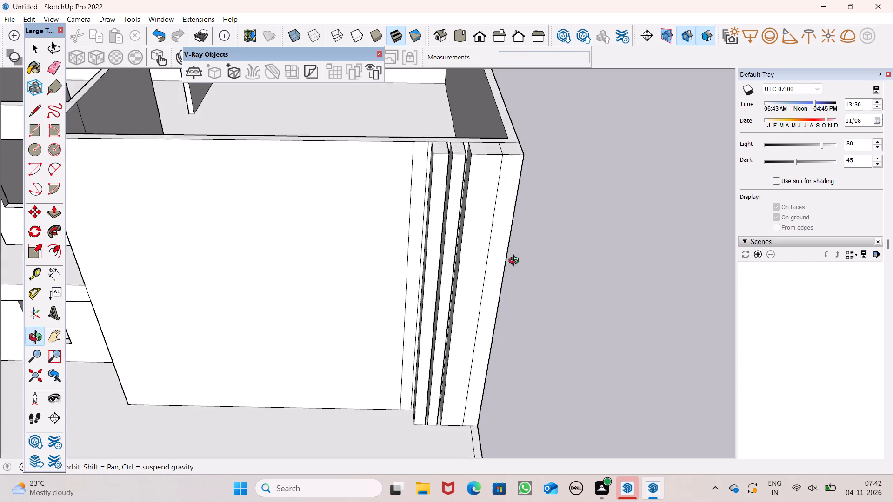
middle_click_drag(516, 262, 521, 180)
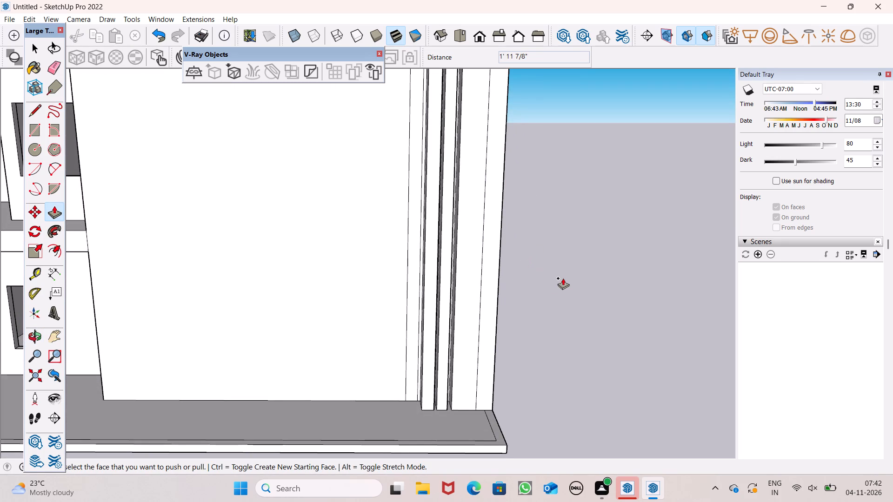
scroll(565, 286, "down", 4)
middle_click_drag(569, 308, 596, 385)
middle_click_drag(583, 327, 571, 350)
key("space")
scroll(465, 226, "up", 8)
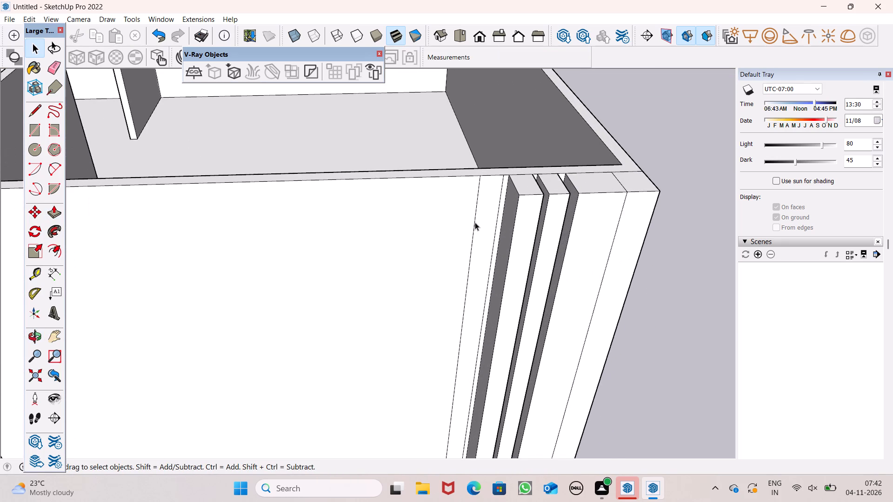
left_click(475, 222)
key("m")
key("Return")
scroll(478, 184, "up", 3)
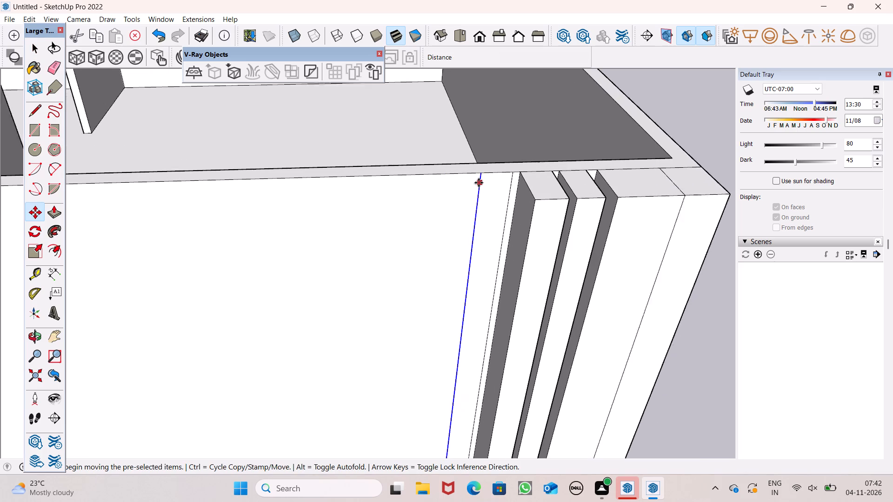
scroll(479, 183, "up", 4)
left_click_drag(480, 182, 433, 185)
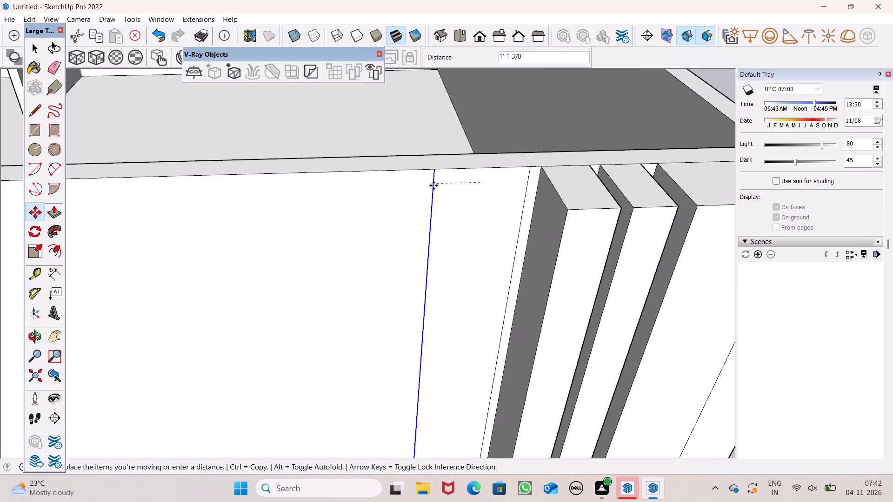
left_click_drag(433, 185, 428, 186)
scroll(410, 135, "down", 11)
middle_click_drag(461, 158, 458, 125)
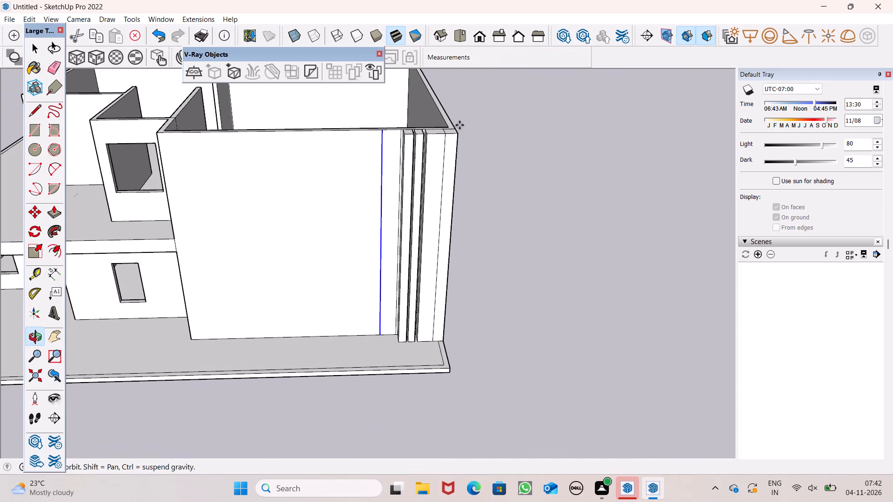
key("space")
left_click_drag(536, 212, 534, 206)
Move the front wall's outermost vertical line slightly toward the corner, narrowing its strip beside the projecting strips.
scroll(441, 177, "down", 2)
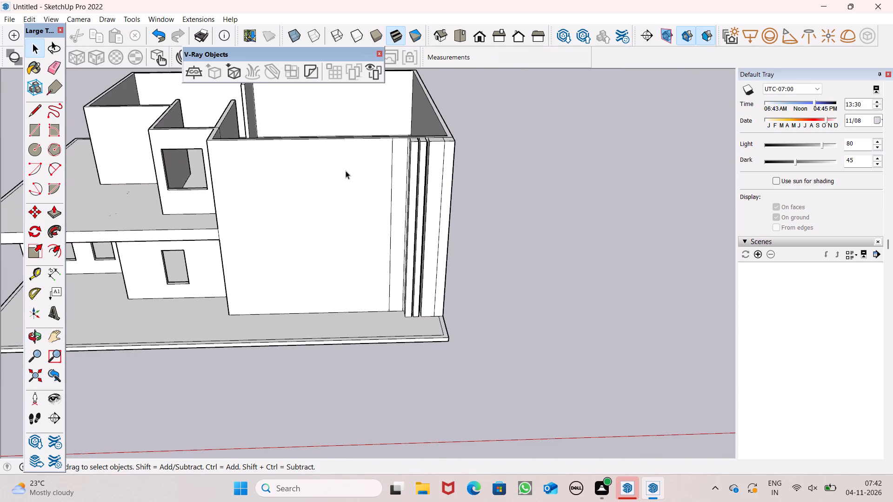
scroll(341, 169, "up", 7)
scroll(363, 207, "down", 7)
scroll(381, 182, "up", 5)
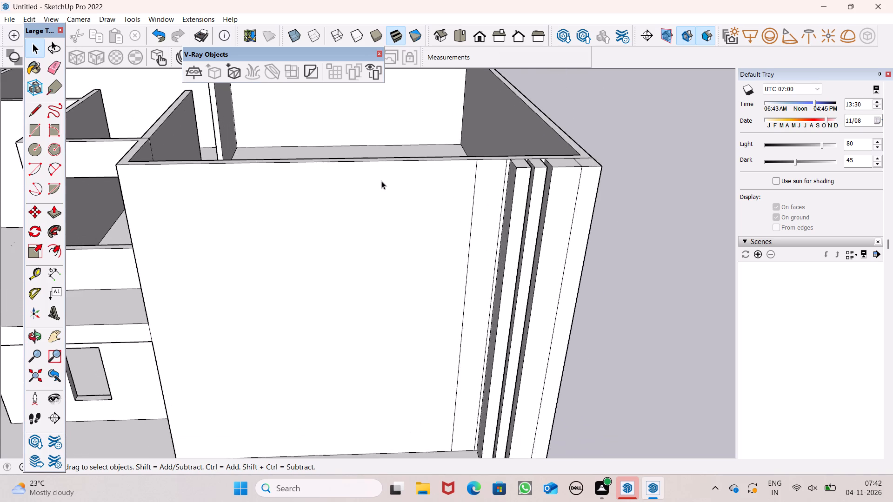
scroll(381, 181, "up", 2)
middle_click_drag(490, 203, 484, 228)
scroll(480, 201, "up", 6)
left_click(493, 185)
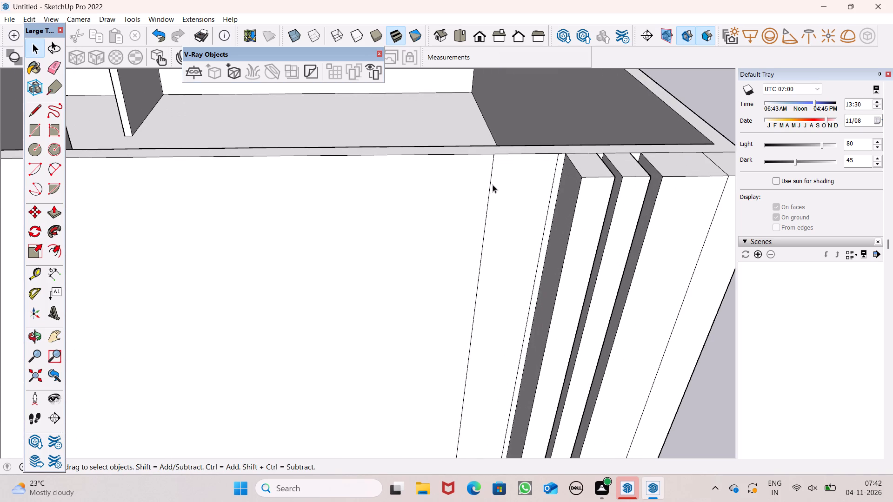
scroll(469, 236, "down", 5)
left_click(628, 144)
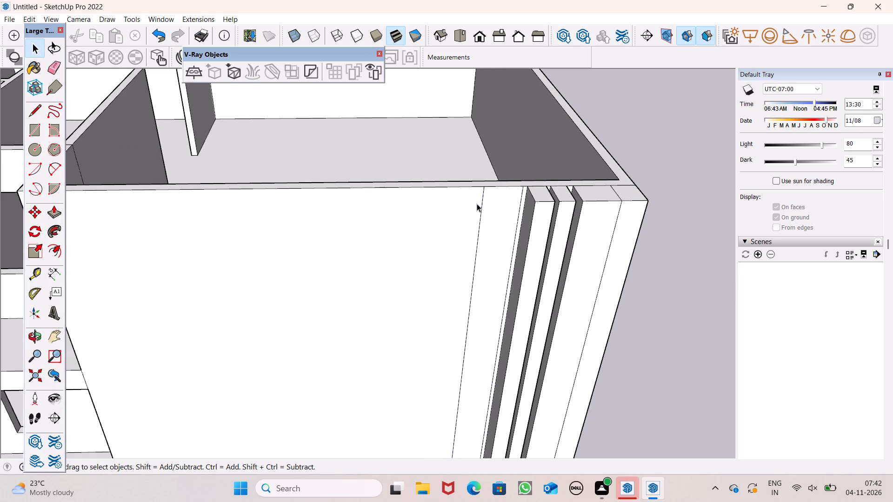
scroll(477, 204, "up", 5)
left_click(485, 196)
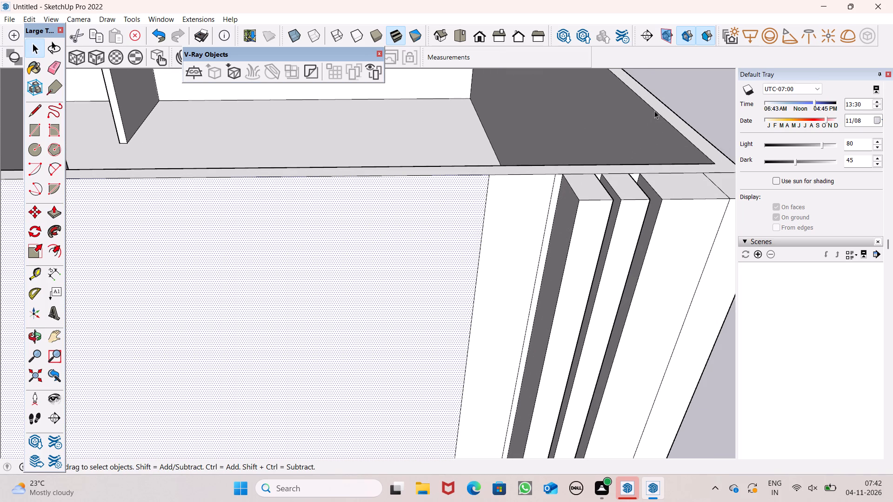
left_click(675, 94)
scroll(566, 176, "down", 5)
middle_click_drag(528, 197, 505, 213)
scroll(504, 214, "up", 6)
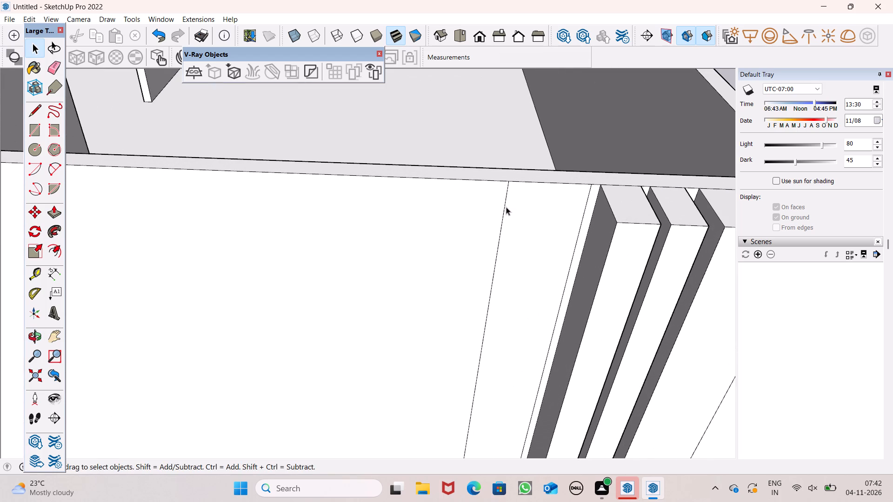
scroll(505, 206, "up", 5)
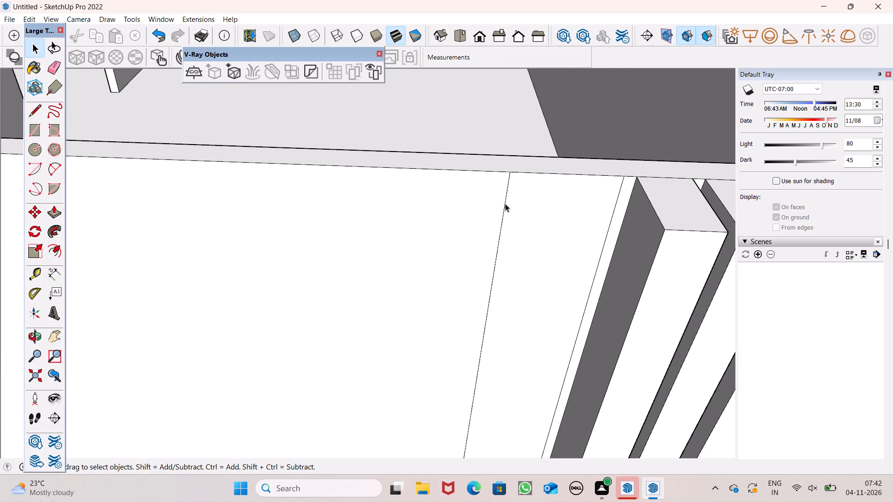
left_click(505, 203)
key("m")
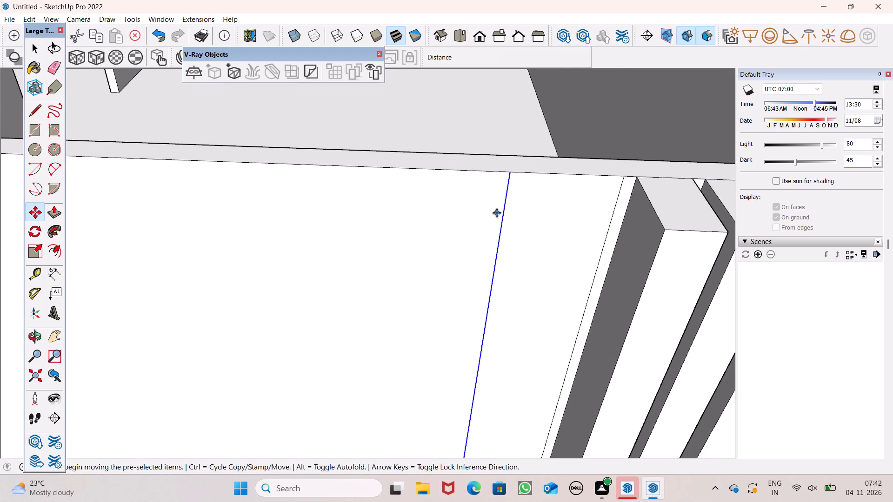
key("Return")
scroll(499, 171, "up", 3)
scroll(501, 172, "down", 2)
scroll(533, 174, "up", 2)
scroll(463, 189, "down", 5)
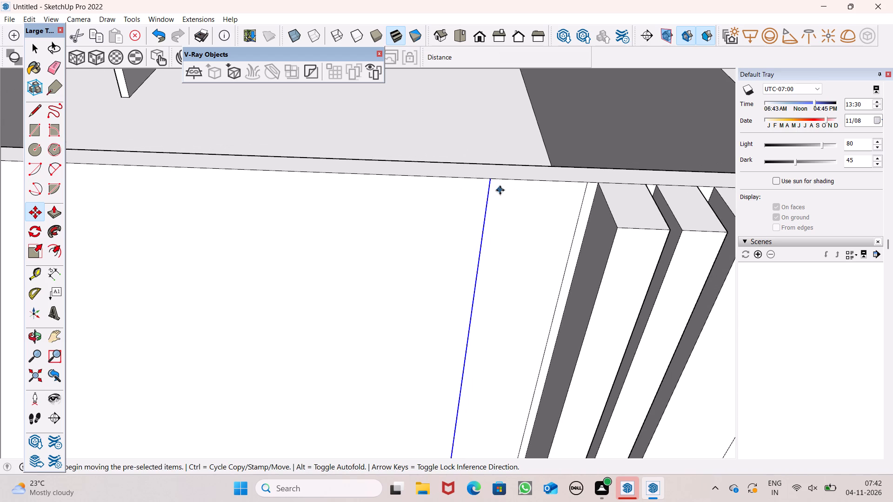
scroll(500, 190, "up", 4)
left_click_drag(486, 189, 489, 192)
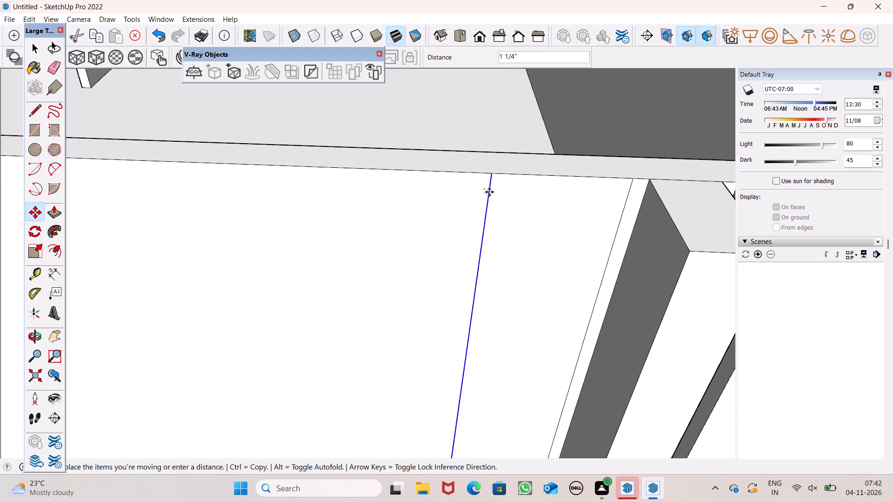
left_click_drag(489, 192, 495, 192)
Move the same vertical line toward the corner twice more, by 2" and about 1 3/16", narrowing its strip further.
scroll(483, 172, "down", 12)
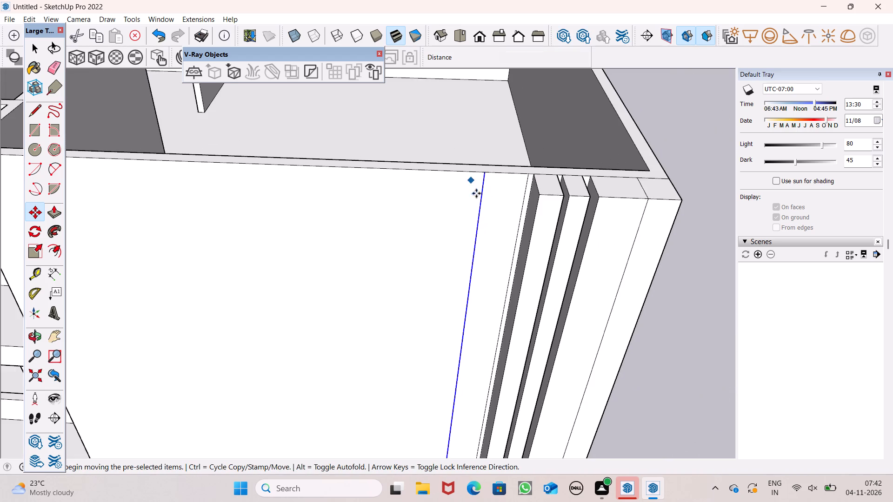
middle_click_drag(567, 223, 552, 154)
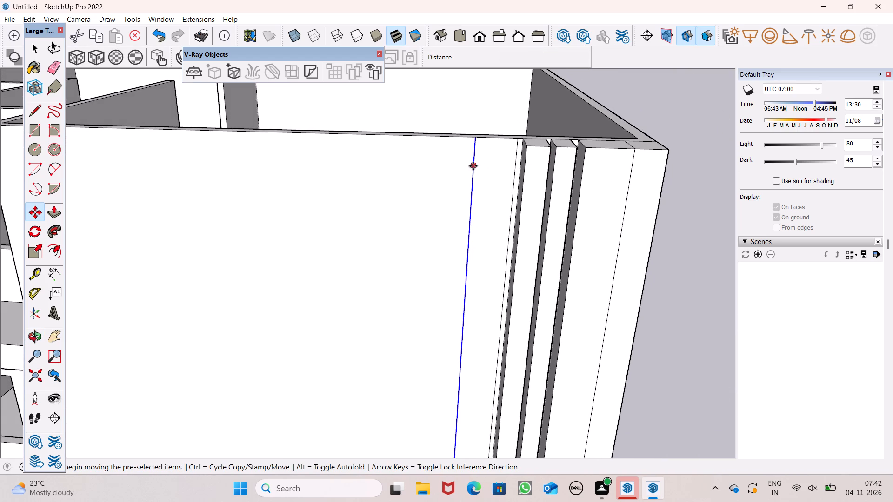
scroll(473, 166, "down", 5)
scroll(466, 133, "up", 6)
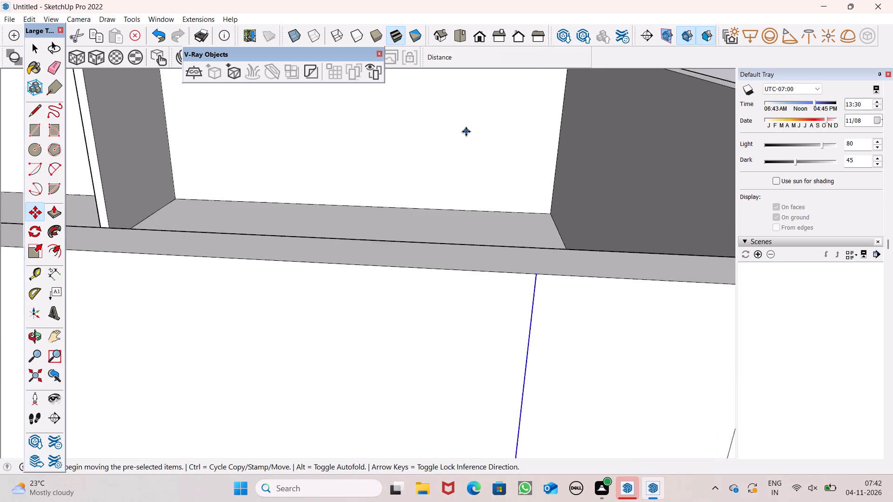
scroll(466, 132, "down", 6)
middle_click_drag(482, 144, 461, 124)
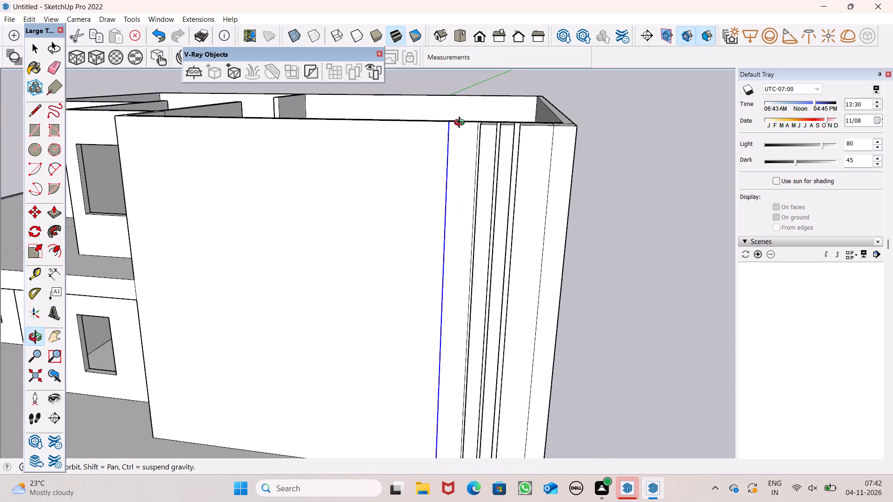
middle_click_drag(461, 124, 495, 111)
scroll(496, 240, "down", 5)
scroll(498, 163, "up", 3)
scroll(498, 162, "down", 3)
middle_click_drag(510, 191, 508, 271)
scroll(493, 221, "up", 2)
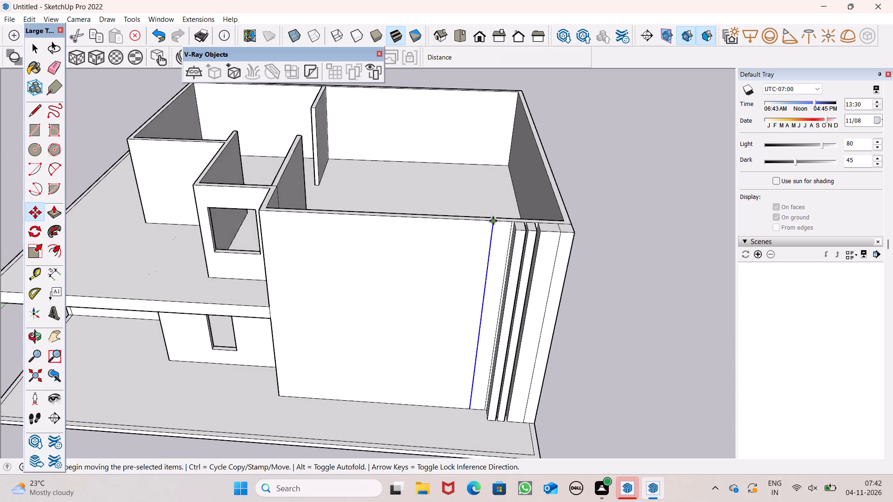
scroll(493, 221, "up", 18)
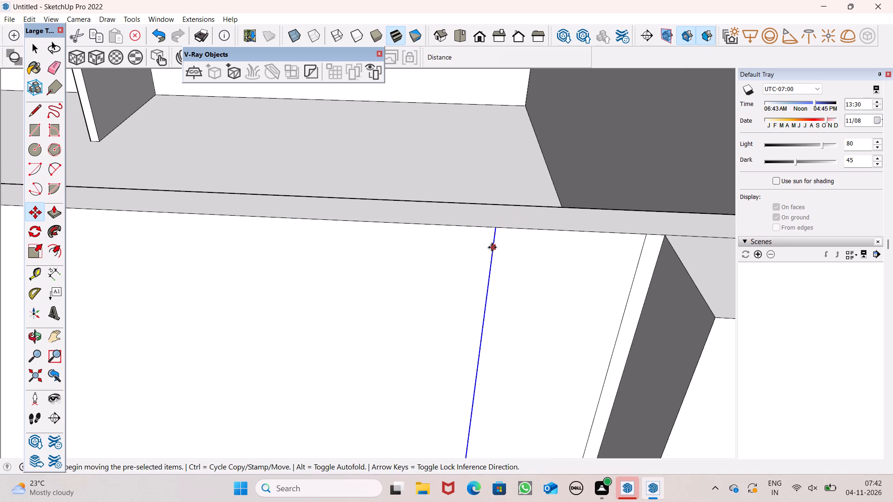
left_click_drag(494, 246, 504, 249)
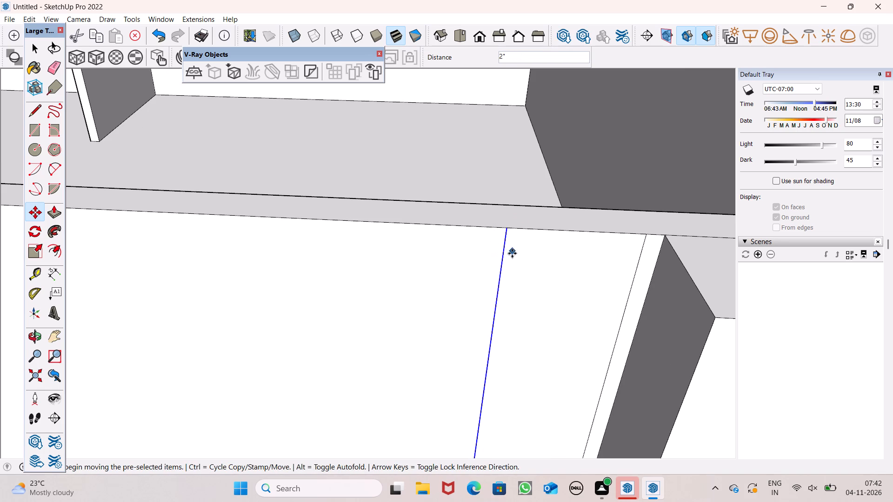
left_click_drag(504, 263, 508, 265)
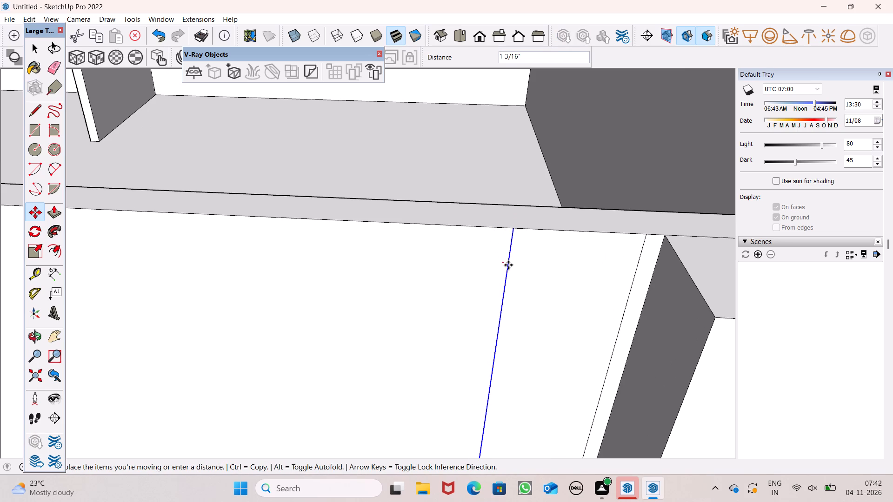
left_click_drag(508, 265, 510, 265)
Copy the vertical line about 2 5/8" away from the corner, and copy that line about 8 13/16" farther along the front wall.
scroll(439, 239, "down", 7)
middle_click_drag(478, 319, 468, 230)
scroll(394, 214, "down", 5)
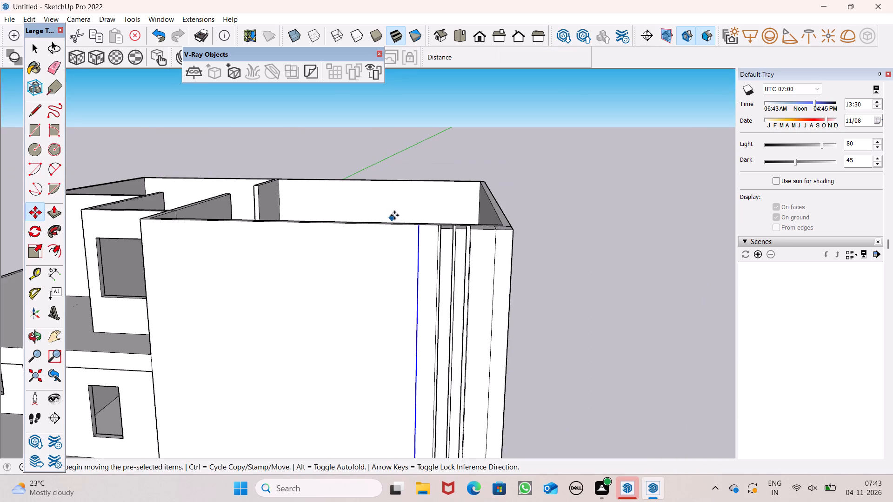
scroll(401, 204, "down", 6)
middle_click_drag(447, 288, 493, 326)
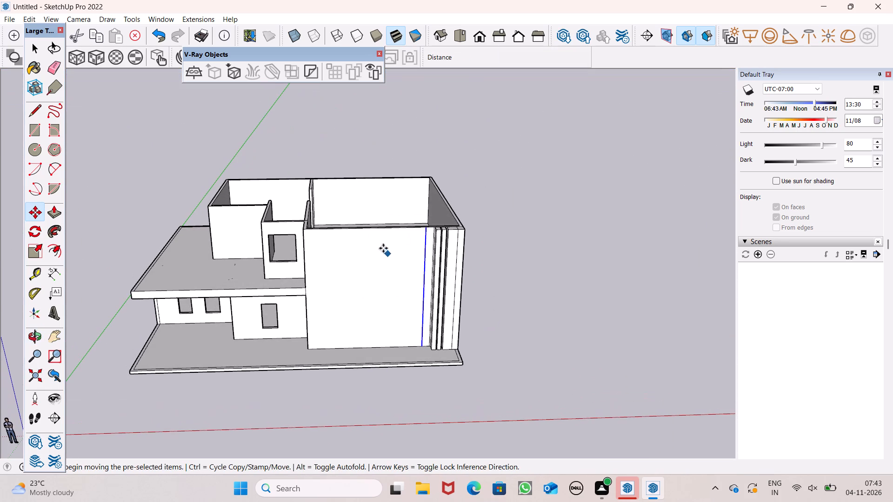
scroll(535, 237, "down", 4)
middle_click_drag(580, 249, 562, 277)
scroll(429, 247, "up", 7)
scroll(556, 231, "down", 2)
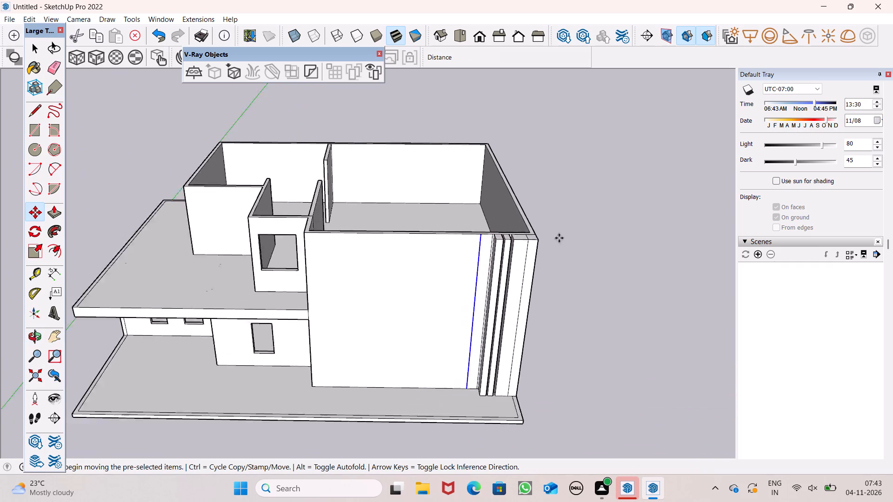
scroll(559, 238, "down", 3)
scroll(466, 244, "up", 7)
scroll(575, 222, "up", 1)
middle_click_drag(575, 222, 569, 289)
scroll(518, 243, "down", 2)
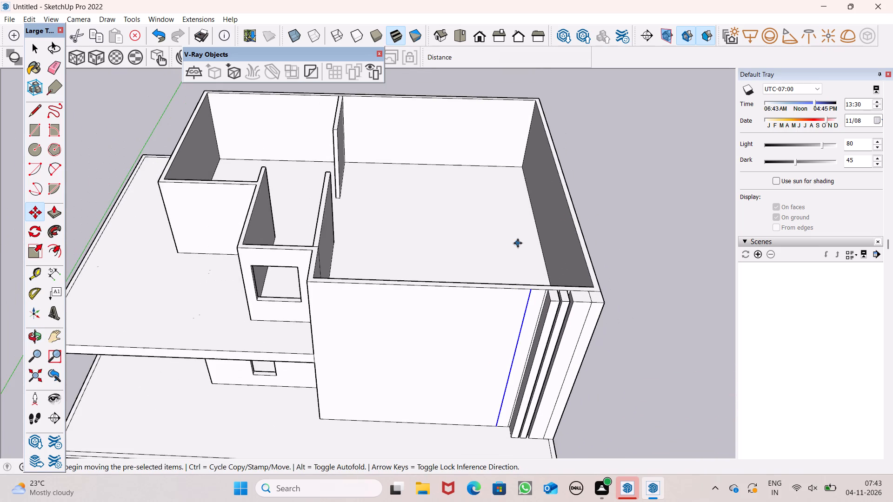
scroll(530, 351, "up", 7)
scroll(499, 250, "up", 7)
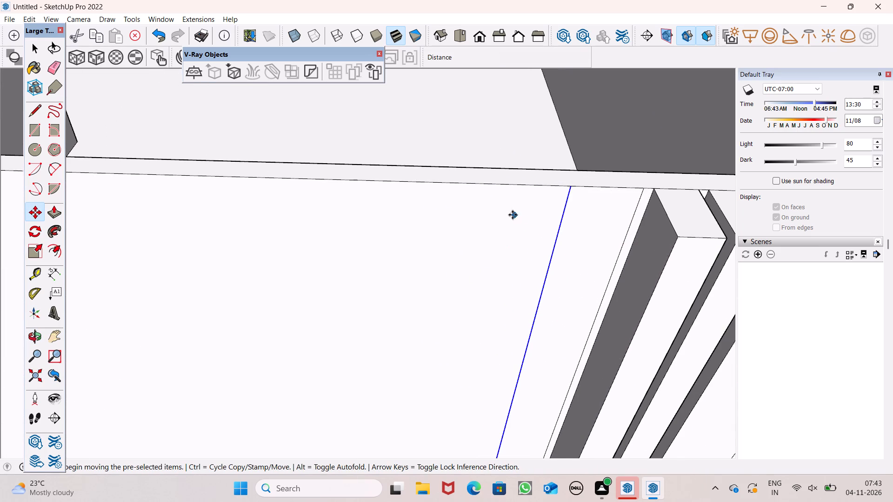
scroll(513, 214, "up", 2)
left_click_drag(574, 199, 573, 199)
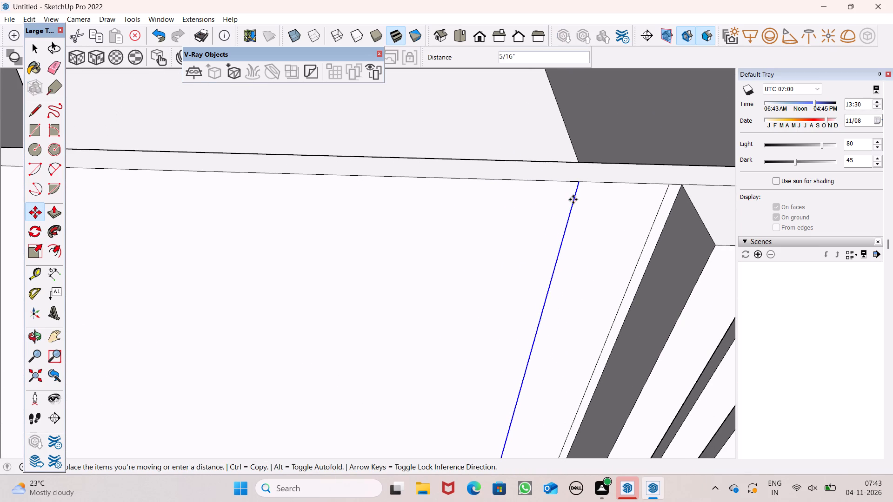
left_click_drag(573, 199, 564, 200)
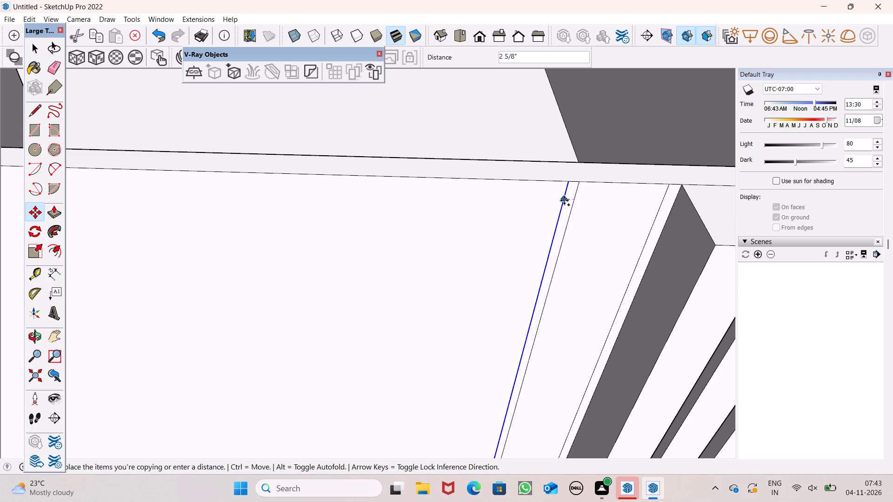
left_click_drag(564, 200, 566, 200)
left_click_drag(566, 199, 533, 206, "ctrl")
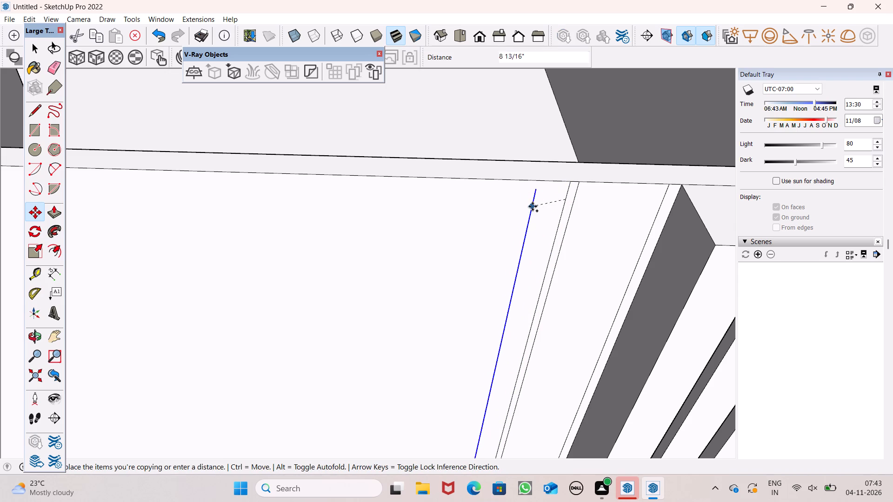
left_click_drag(533, 206, 532, 200, "ctrl")
scroll(430, 178, "down", 7)
key("space")
scroll(366, 183, "down", 3)
scroll(372, 187, "up", 1)
scroll(379, 190, "down", 1)
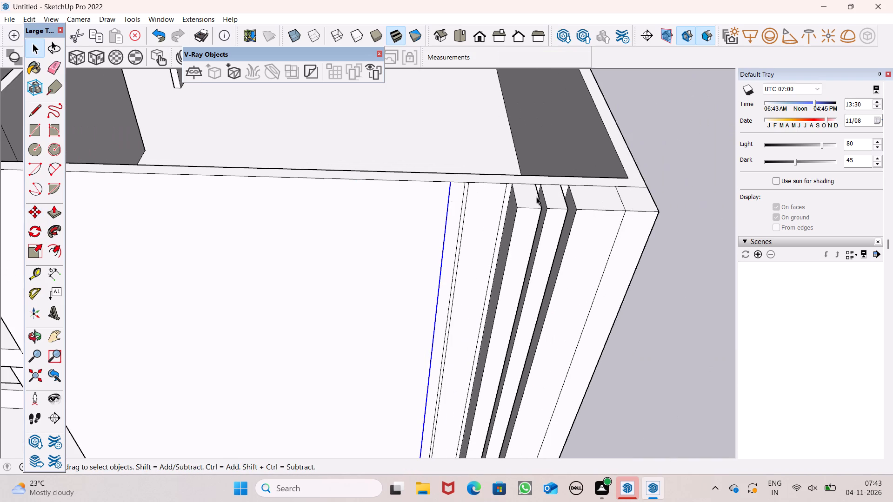
left_click(635, 169)
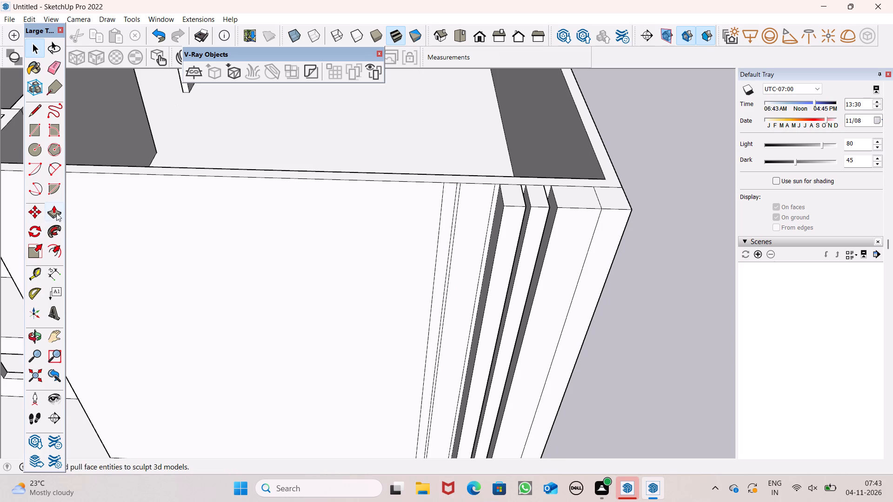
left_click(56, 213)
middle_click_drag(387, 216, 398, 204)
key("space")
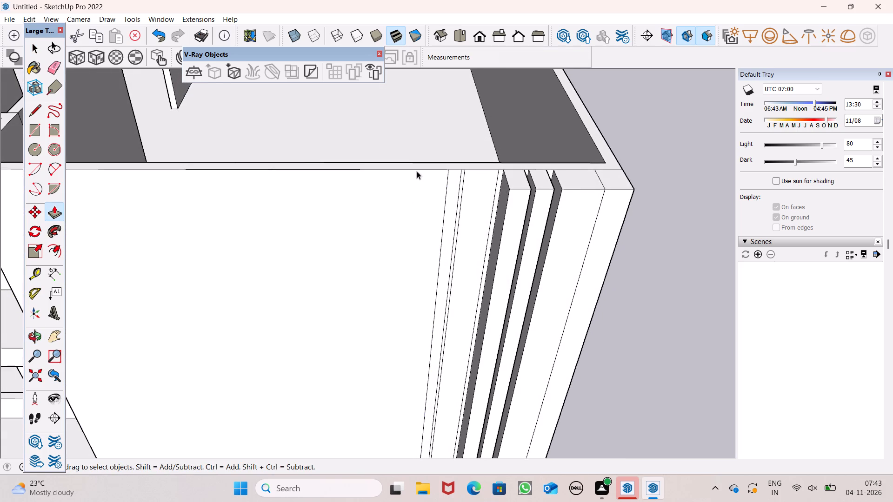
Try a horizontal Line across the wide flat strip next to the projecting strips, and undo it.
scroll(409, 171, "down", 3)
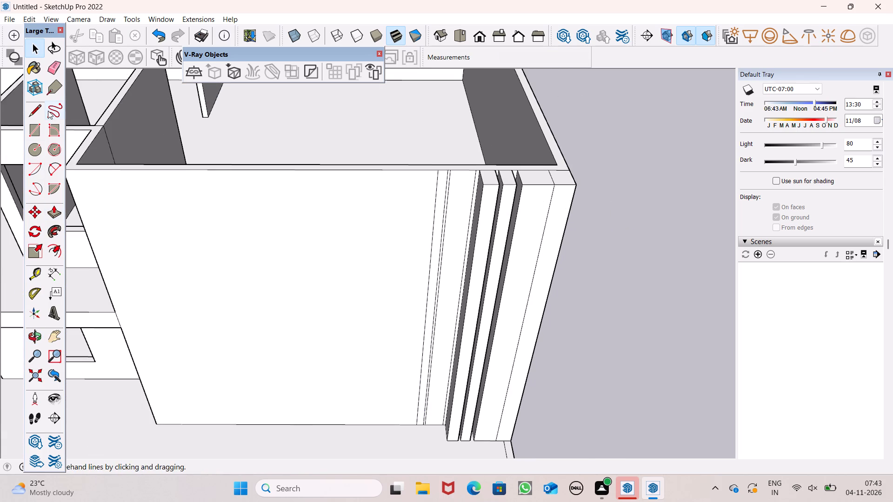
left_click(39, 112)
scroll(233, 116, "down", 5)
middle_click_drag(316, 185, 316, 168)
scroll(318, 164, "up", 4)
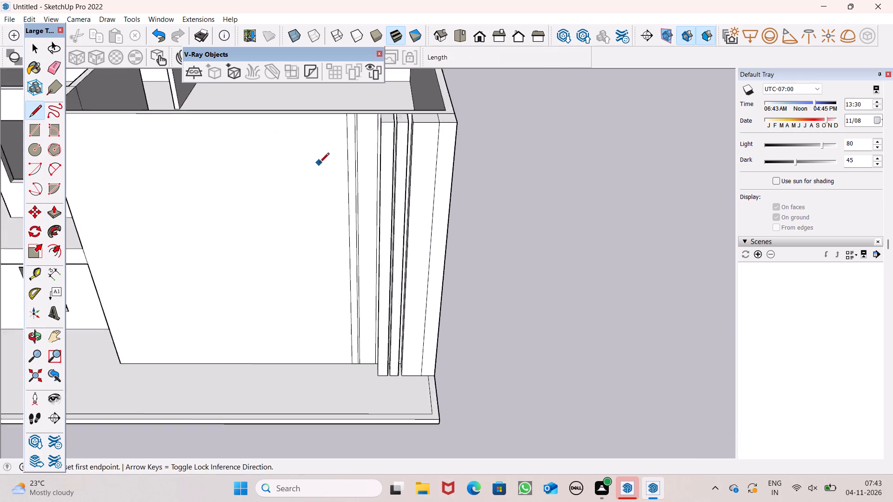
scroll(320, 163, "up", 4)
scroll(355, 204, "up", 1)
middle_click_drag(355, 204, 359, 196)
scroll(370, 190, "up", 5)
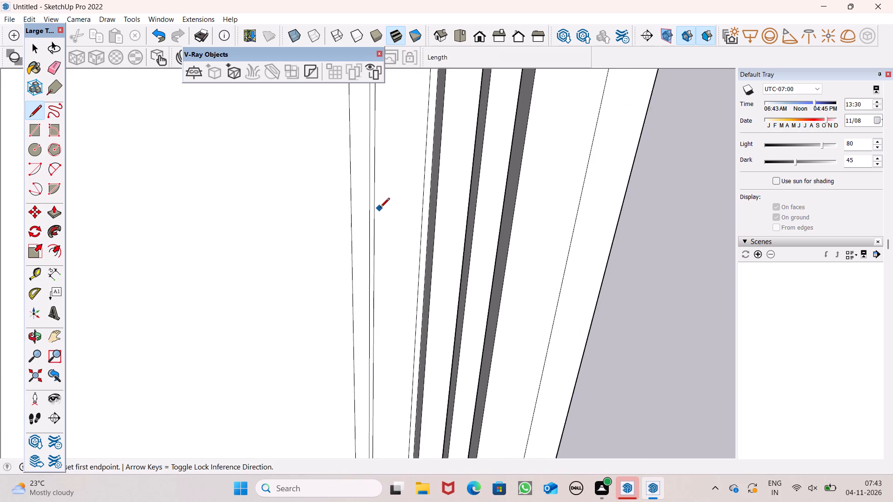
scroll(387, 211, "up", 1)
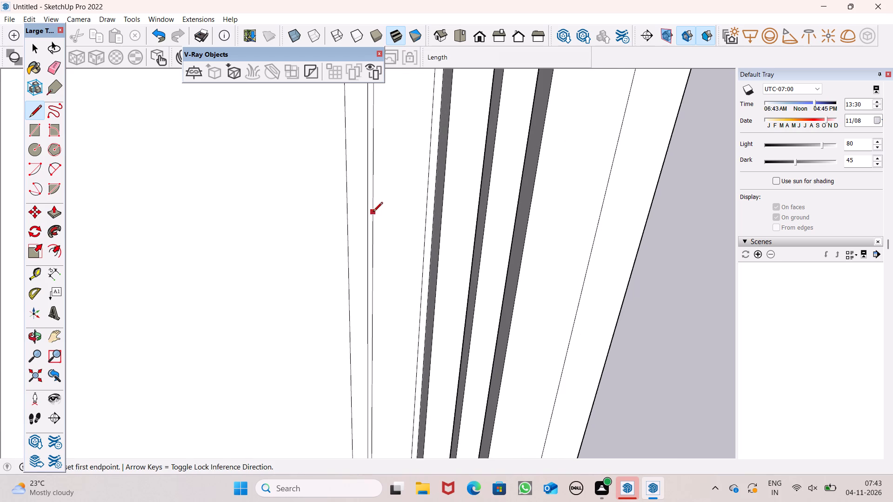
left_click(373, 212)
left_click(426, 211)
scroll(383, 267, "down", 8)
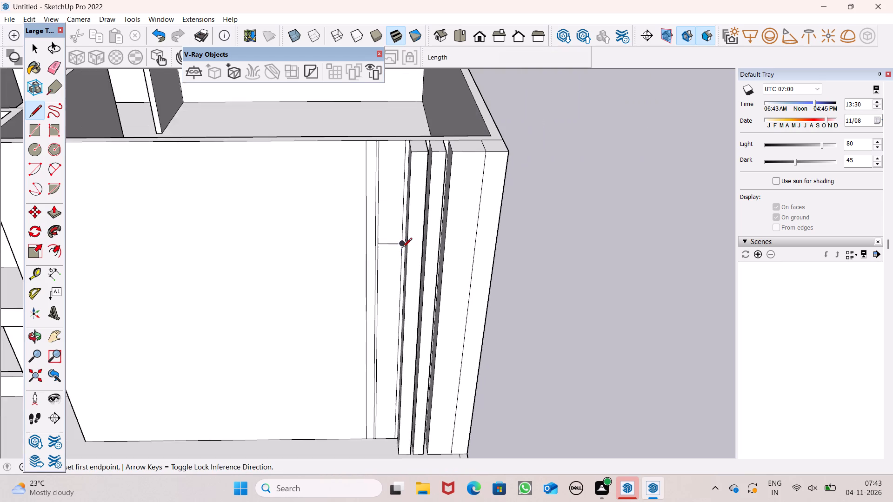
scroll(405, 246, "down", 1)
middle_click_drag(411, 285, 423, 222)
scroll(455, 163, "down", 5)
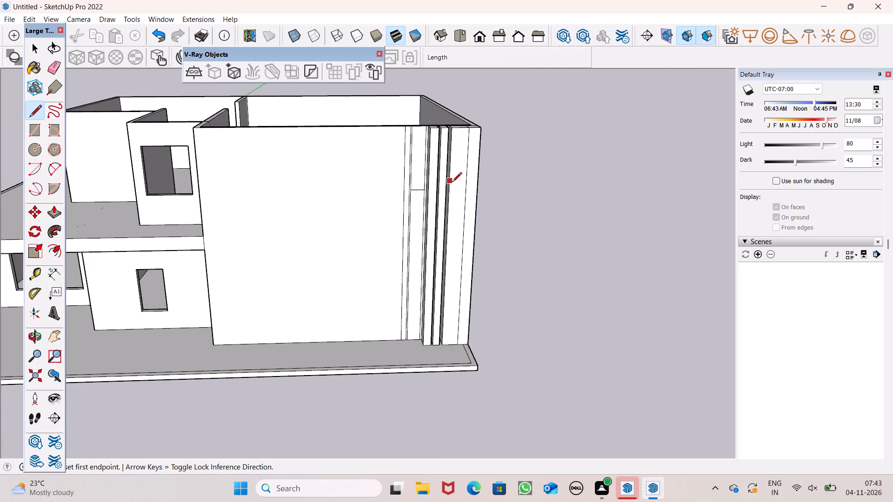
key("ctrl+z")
Draw a horizontal line about 1' 11 1/16" long across the wide flat strip beside the outermost projecting strip.
scroll(411, 188, "up", 7, "ctrl")
scroll(414, 195, "up", 5)
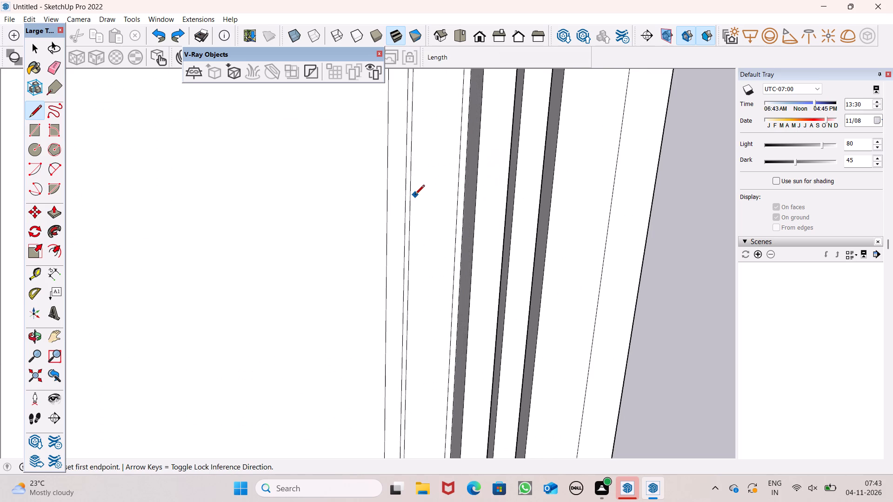
left_click(411, 205)
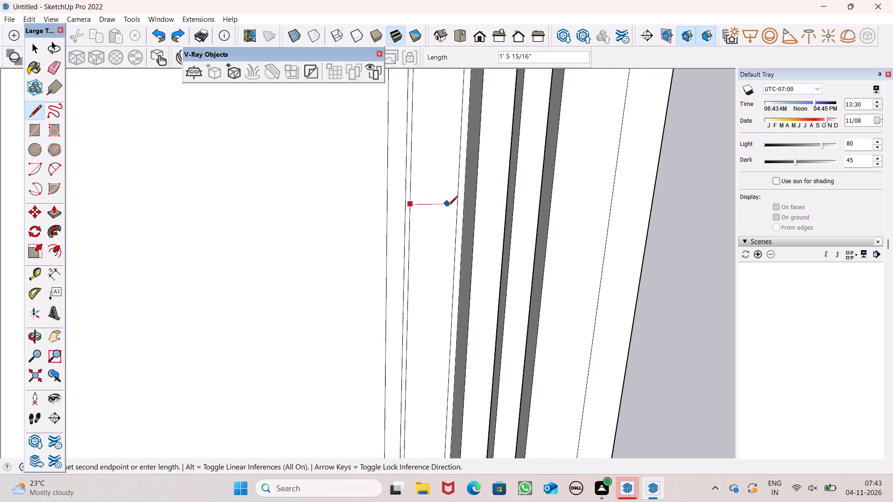
left_click(454, 206)
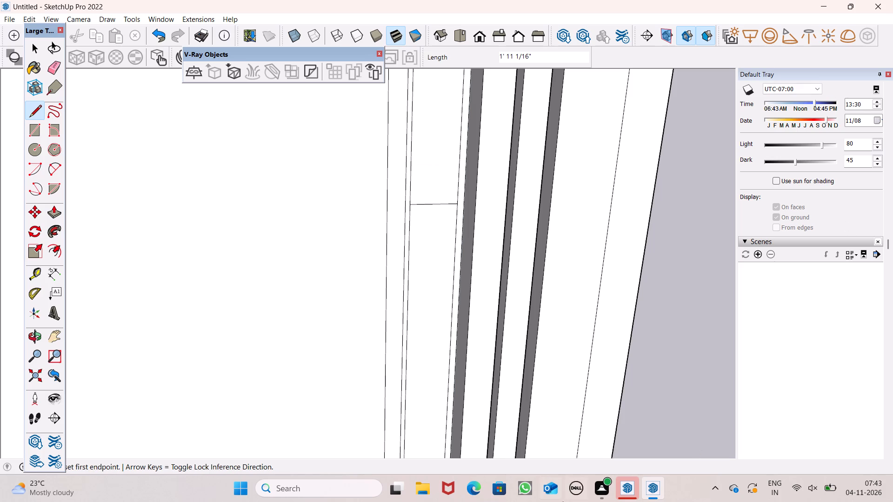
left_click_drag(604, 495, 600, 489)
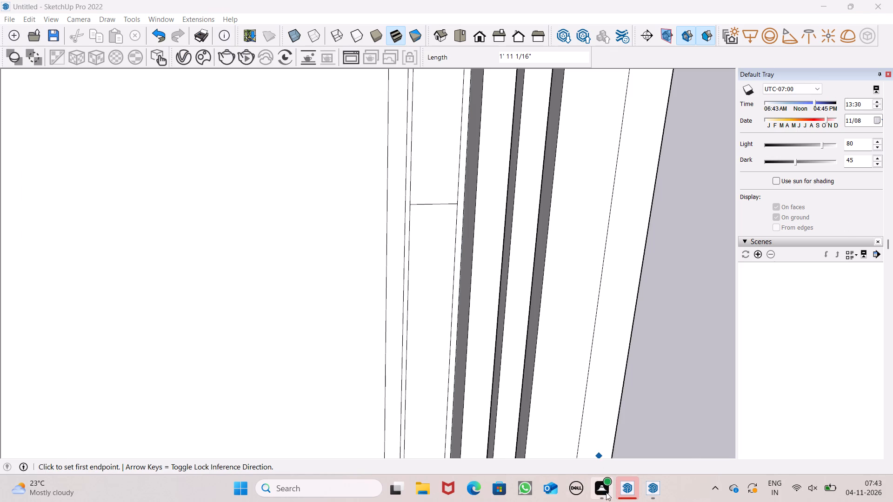
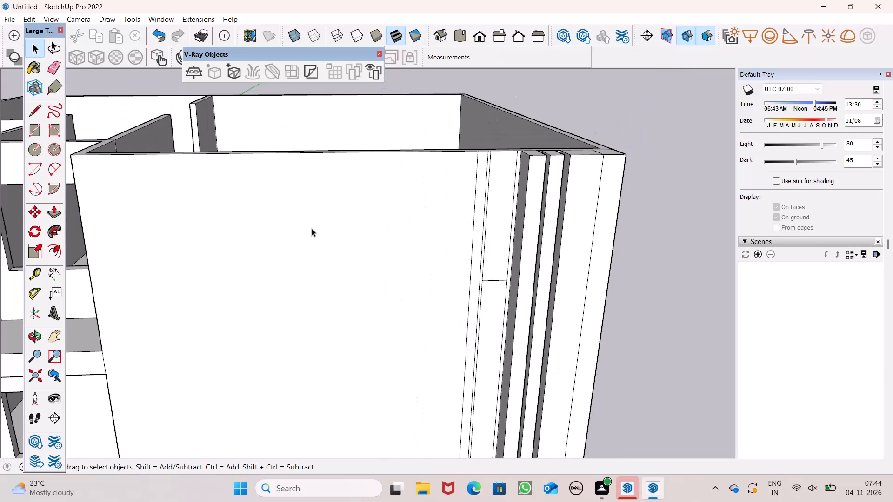
Draw a horizontal line about 1' 11 1/16" long across the narrow vertical wall strip, below its existing cross line.
scroll(180, 146, "down", 2)
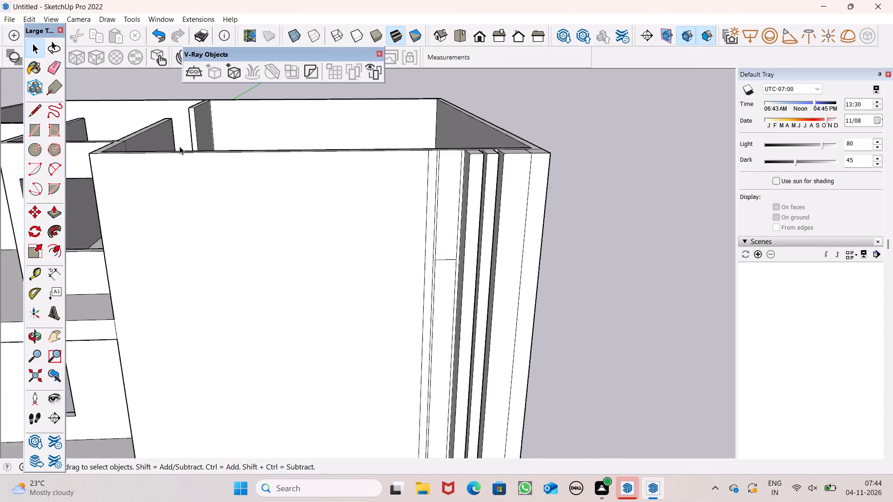
scroll(180, 146, "down", 3)
scroll(293, 149, "down", 1)
middle_click_drag(286, 180, 300, 168)
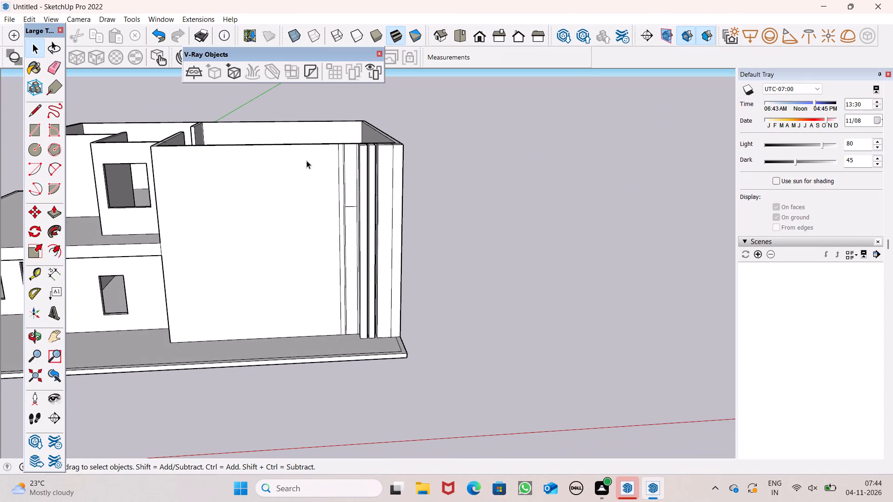
left_click(31, 110)
scroll(377, 292, "up", 5)
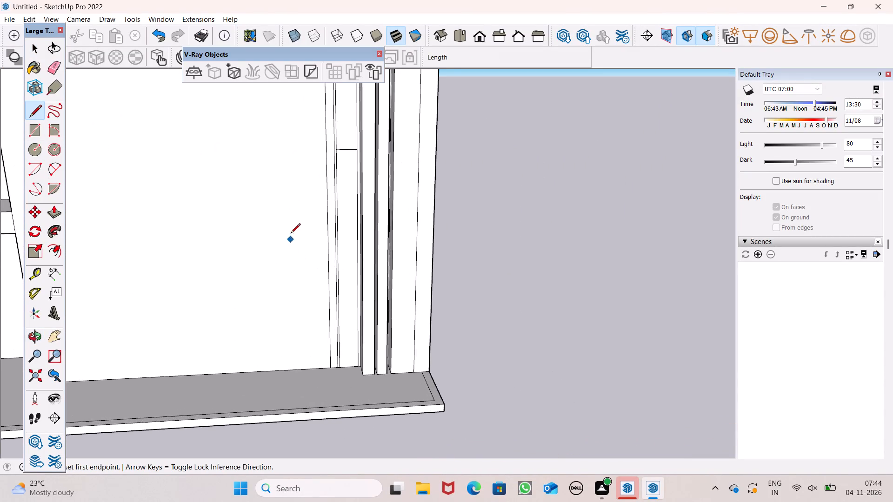
scroll(291, 206, "up", 2)
scroll(321, 180, "up", 3)
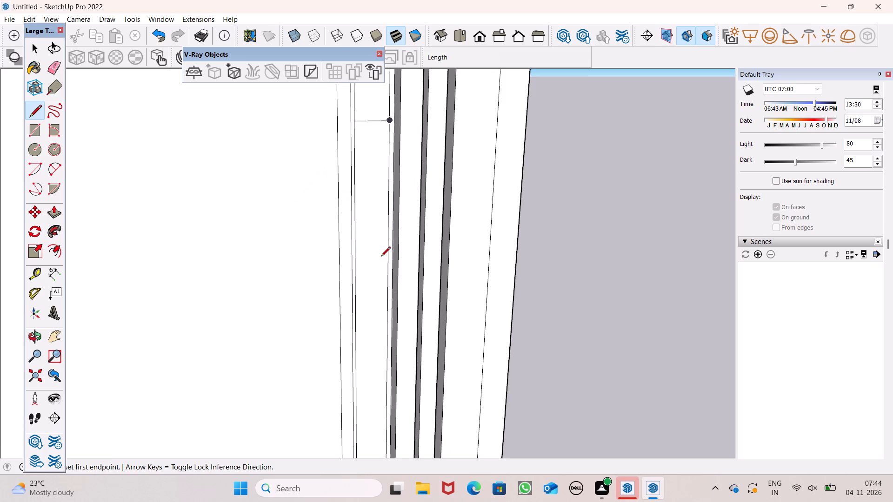
scroll(381, 257, "up", 2)
scroll(377, 254, "down", 4)
scroll(370, 238, "up", 2)
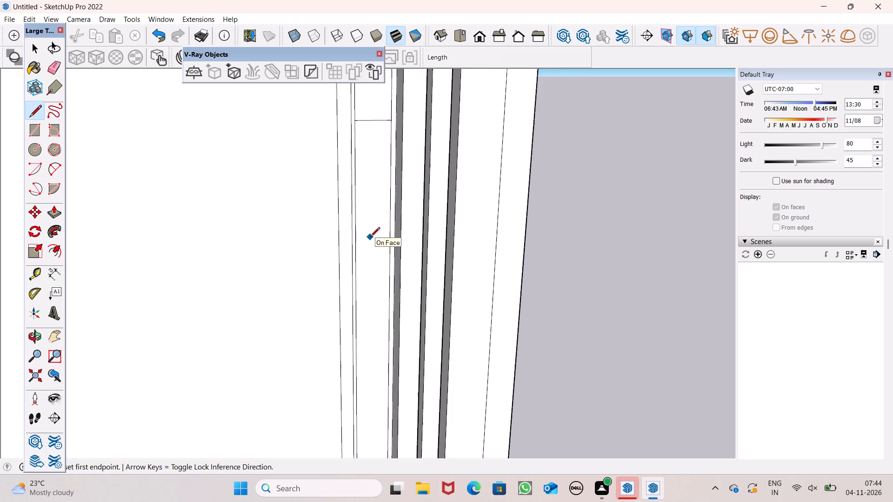
scroll(359, 251, "up", 2)
left_click(356, 245)
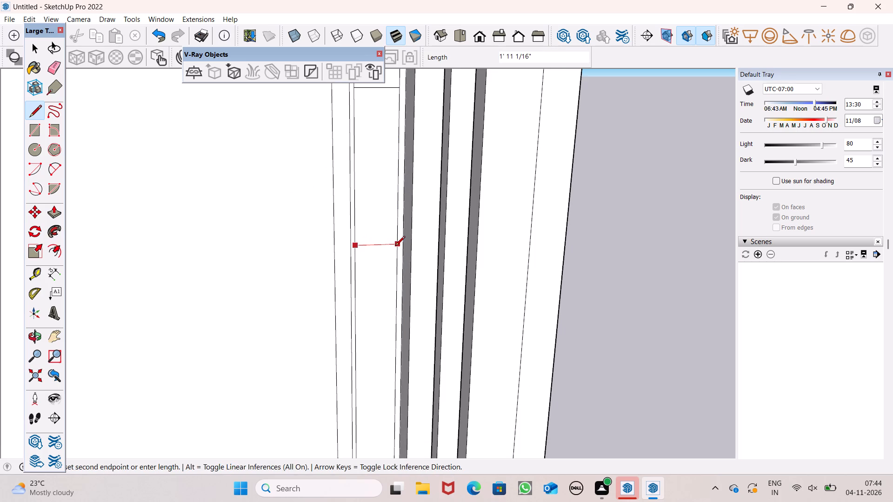
key("space")
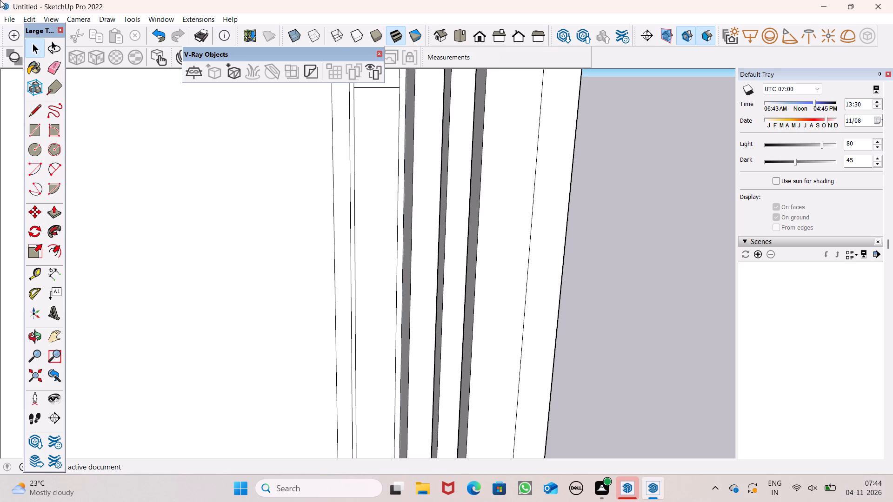
left_click(36, 110)
scroll(357, 221, "up", 2)
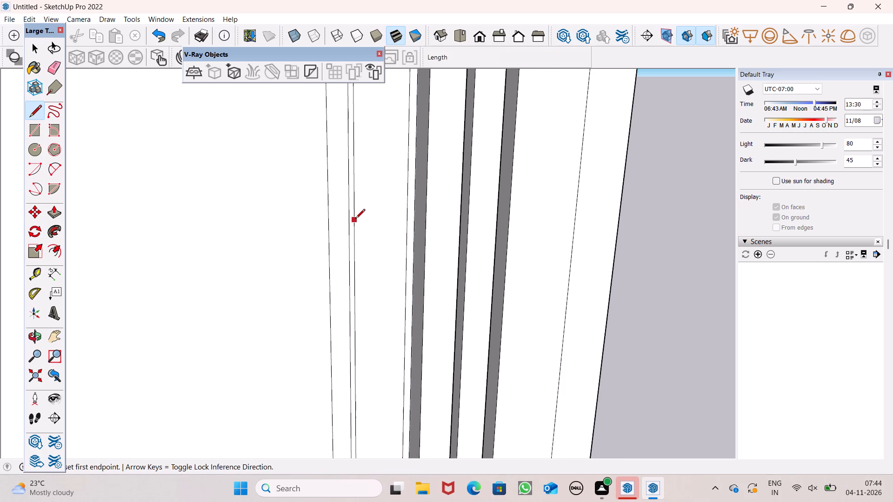
left_click(355, 219)
left_click(403, 217)
Draw another horizontal line across the same narrow wall strip, between the lowest cross line and the floor slab.
scroll(332, 168, "down", 7)
scroll(366, 228, "down", 3)
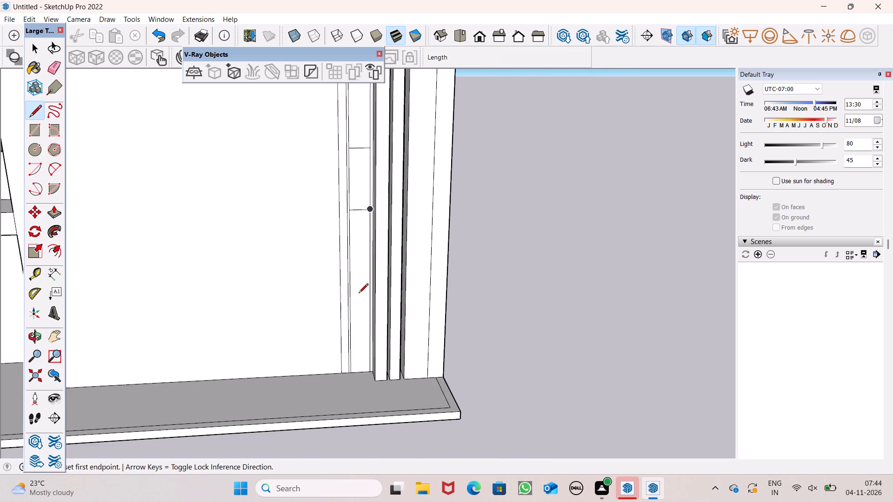
scroll(359, 294, "up", 7)
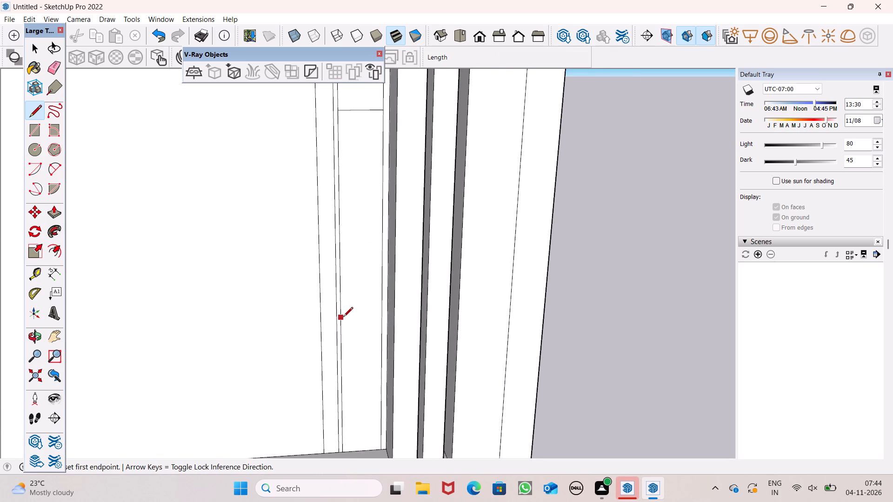
left_click_drag(343, 318, 378, 324)
left_click(380, 322)
Push/Pull the topmost section of the narrow wall strip outward by about 1' 11 7/8".
scroll(388, 298, "down", 4)
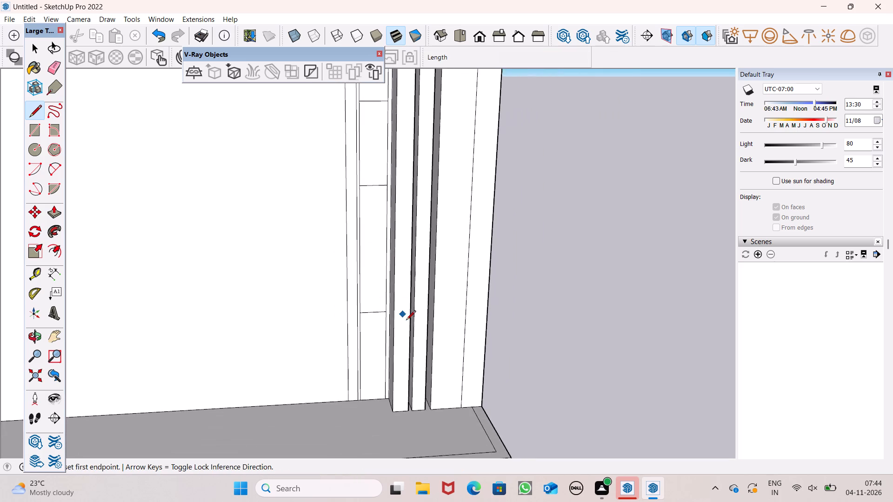
scroll(406, 321, "down", 2)
left_click(54, 214)
scroll(259, 162, "down", 5)
middle_click_drag(300, 217, 332, 298)
scroll(332, 298, "up", 1)
scroll(341, 160, "up", 6)
left_click_drag(361, 168, 381, 190)
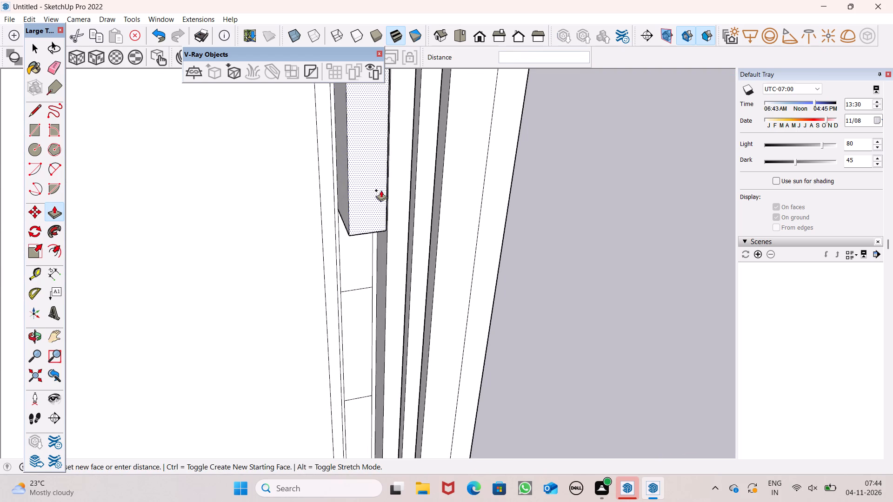
left_click_drag(381, 190, 393, 177)
Push/Pull the section between the strip's two lower cross lines outward by about 1' 11 7/8".
scroll(388, 186, "down", 4)
scroll(388, 283, "up", 7)
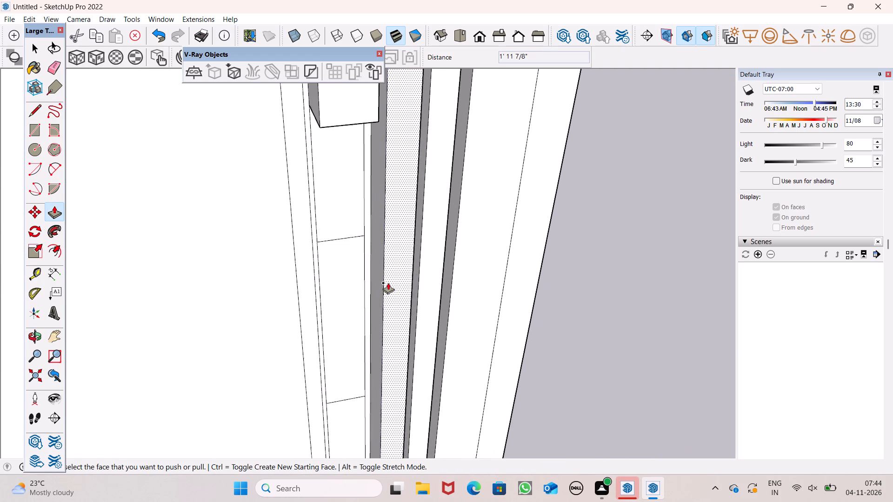
left_click_drag(341, 274, 383, 264)
scroll(372, 259, "down", 3)
middle_click_drag(428, 285, 372, 238)
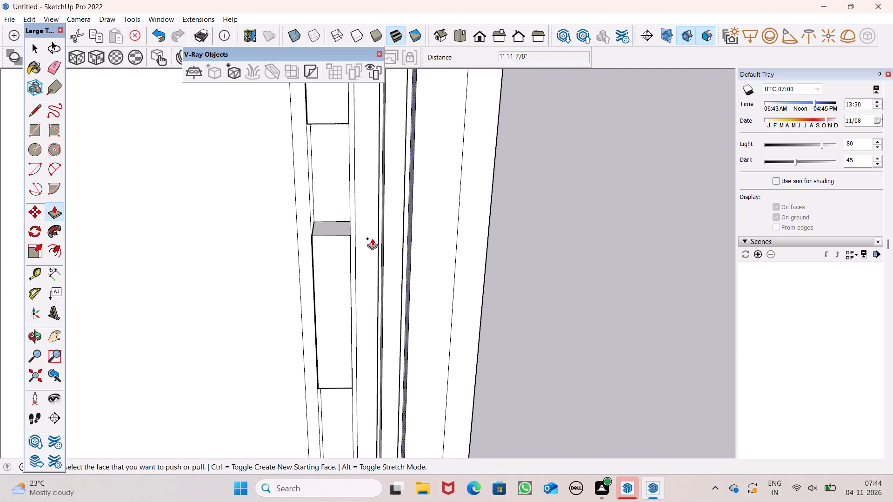
key("space")
Draw a vertical line about 9' 4 1/8" long down the lower projecting block's front face, near its middle, from top to bottom edge.
scroll(210, 246, "up", 1)
middle_click_drag(210, 246, 210, 208)
scroll(435, 146, "down", 4)
middle_click_drag(401, 208, 404, 192)
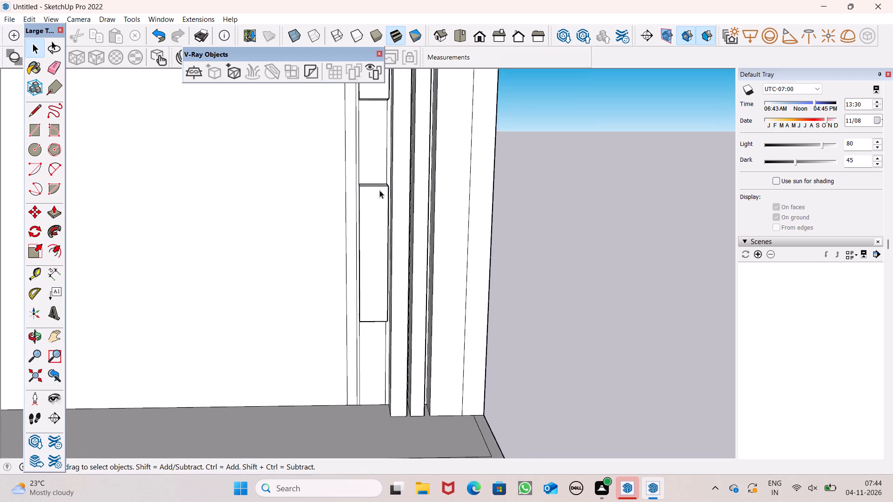
scroll(355, 192, "up", 3)
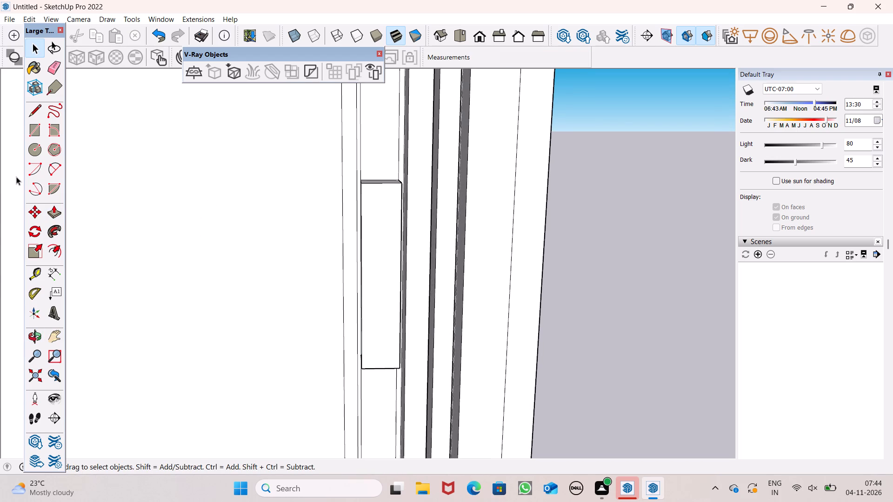
left_click(31, 112)
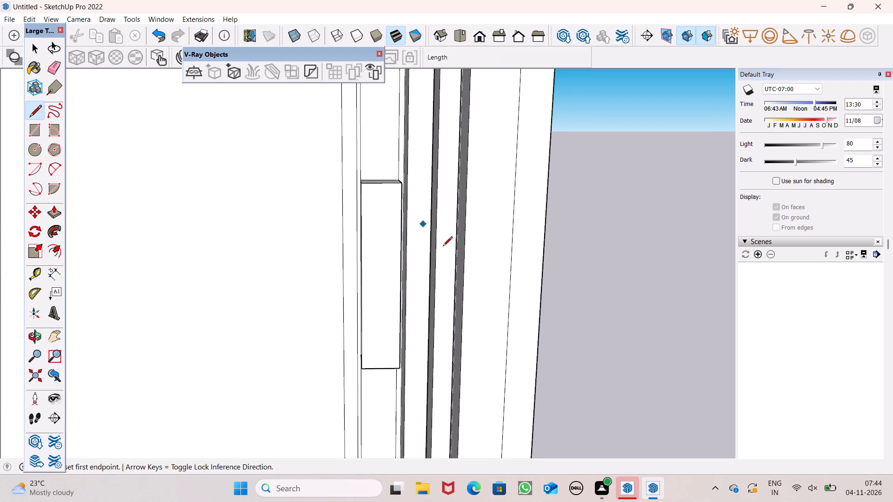
scroll(453, 261, "down", 4)
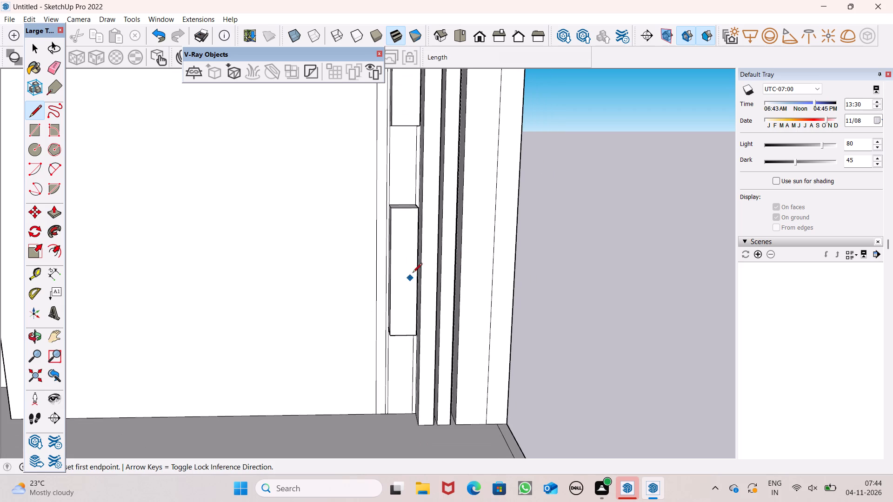
scroll(418, 264, "up", 4)
scroll(405, 191, "up", 6)
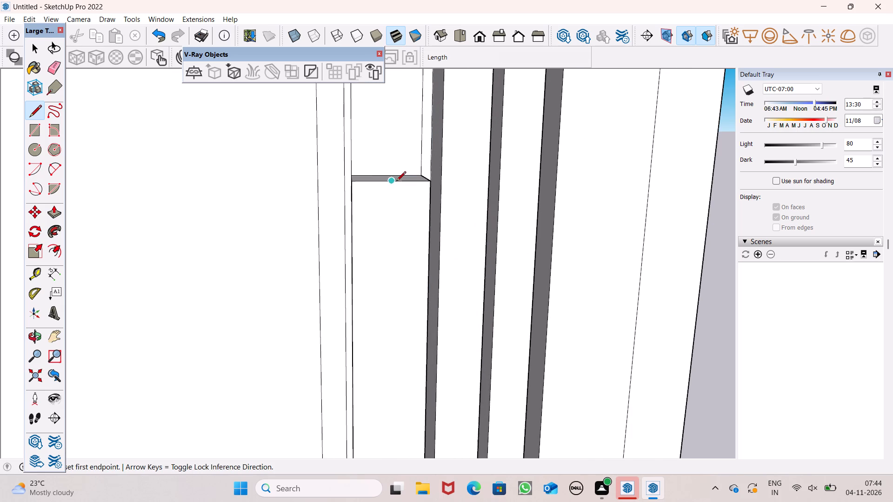
scroll(397, 183, "up", 5)
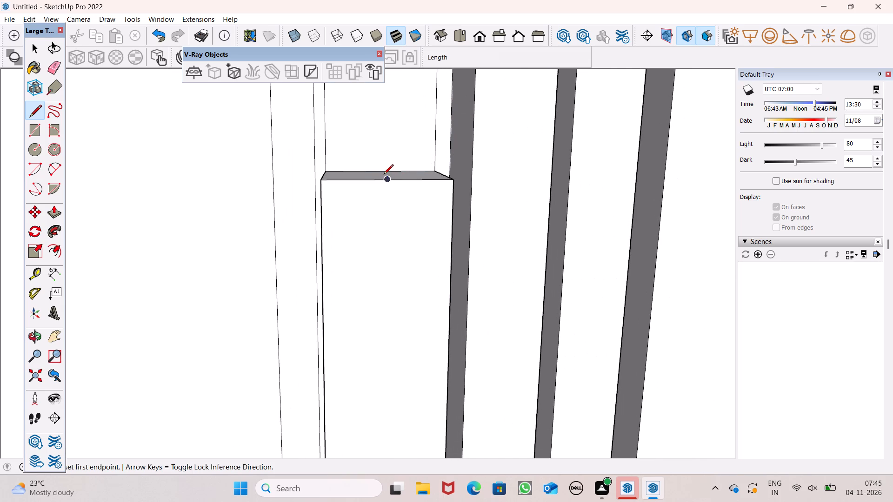
scroll(384, 175, "up", 3)
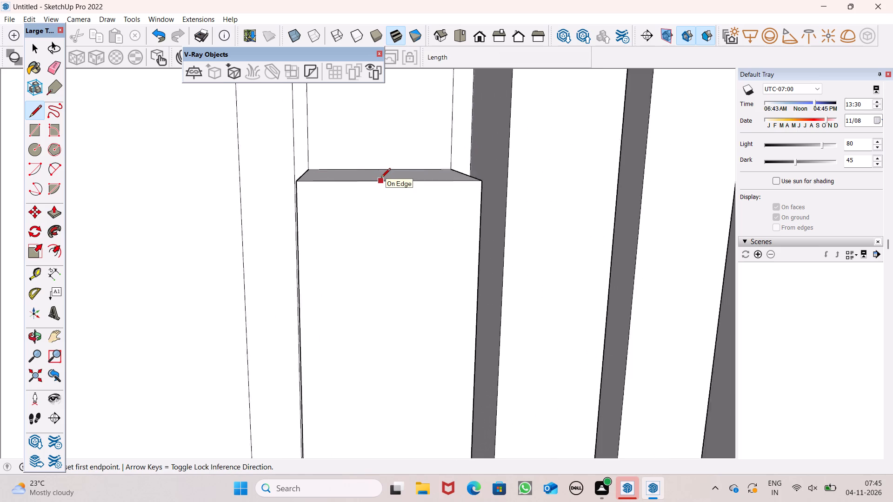
scroll(381, 178, "up", 2)
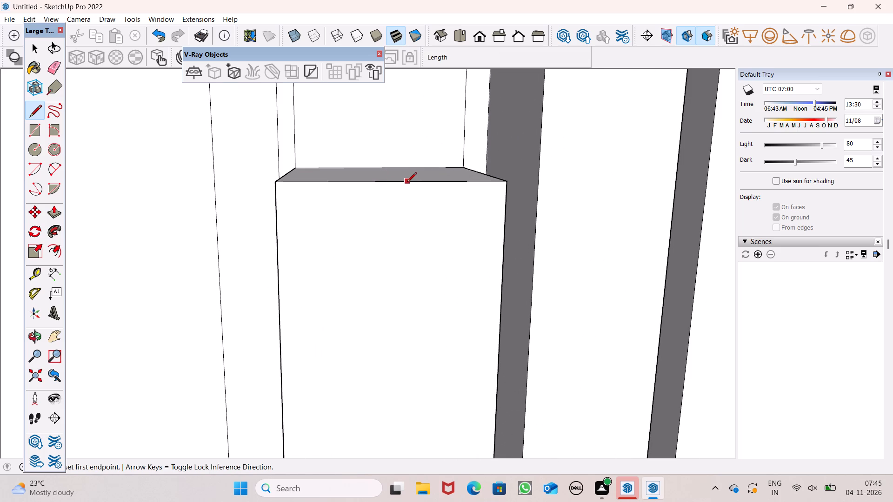
left_click(407, 182)
scroll(413, 191, "down", 8)
scroll(366, 134, "down", 6)
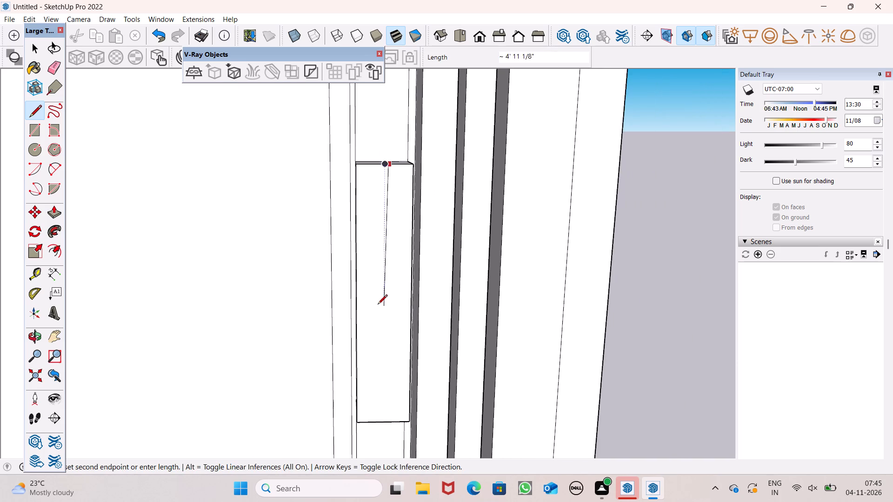
scroll(378, 304, "down", 8)
scroll(379, 356, "up", 6)
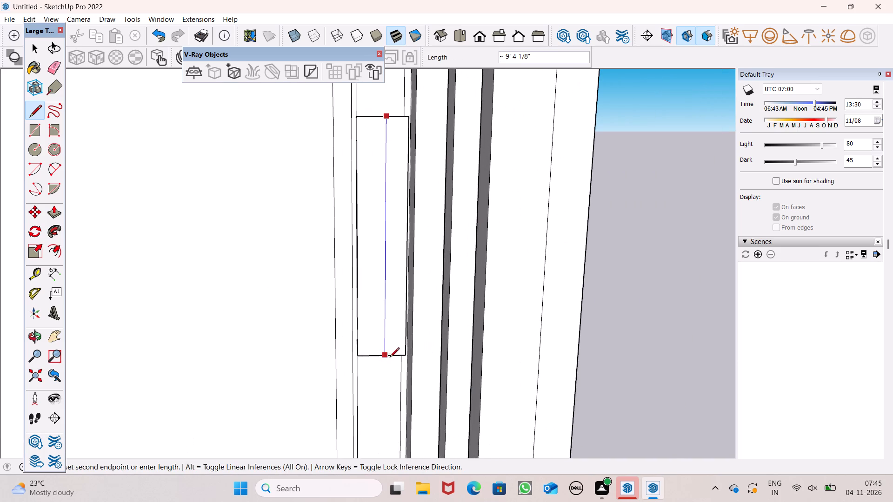
left_click(387, 354)
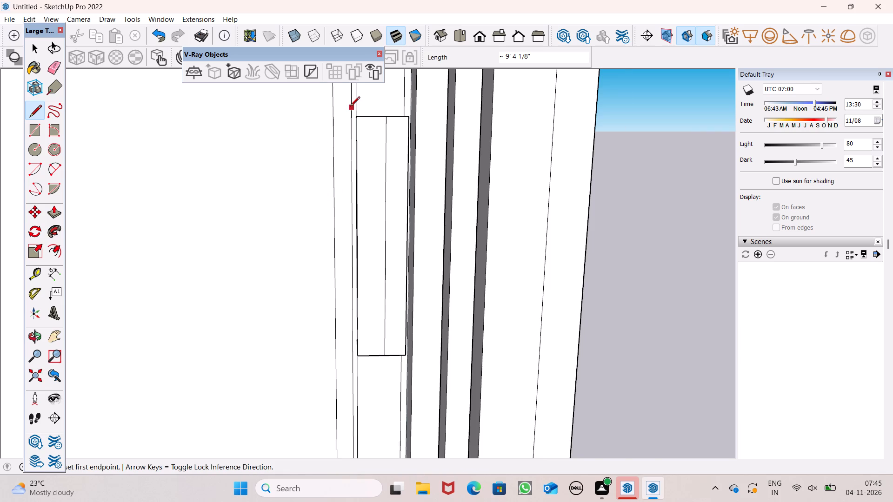
Draw a thin rectangle about 11/16" by 1' 11 1/16" across the block's front face, just below its top edge.
scroll(350, 107, "up", 5)
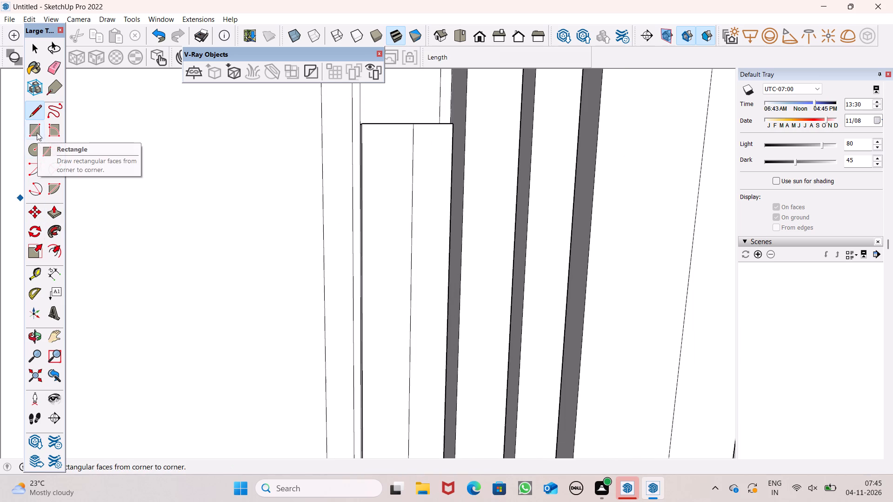
left_click(37, 132)
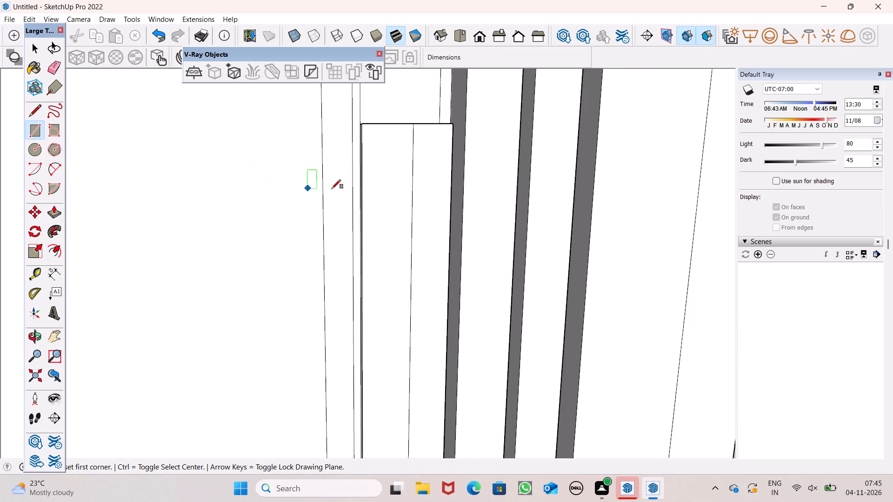
scroll(380, 127, "up", 6)
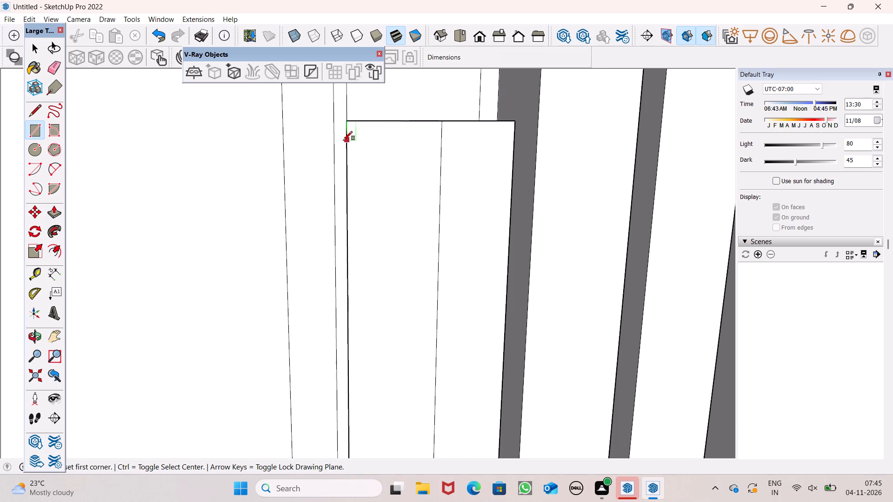
scroll(343, 140, "up", 4)
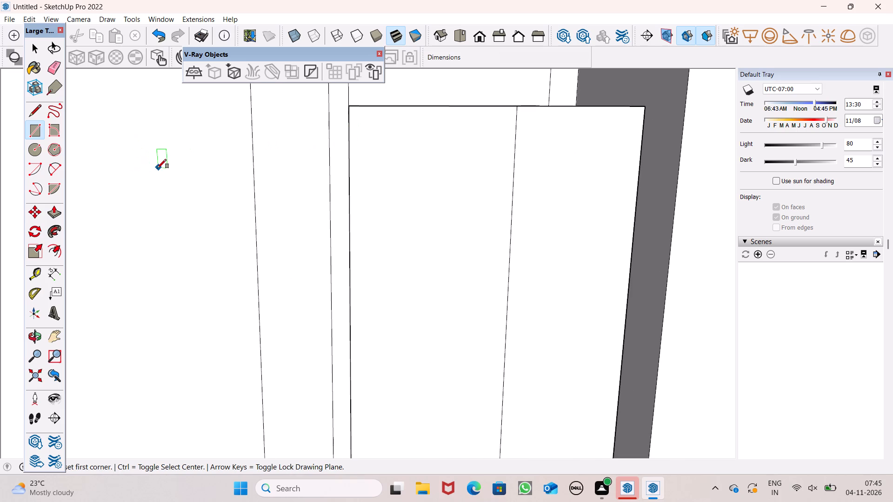
scroll(276, 168, "down", 1)
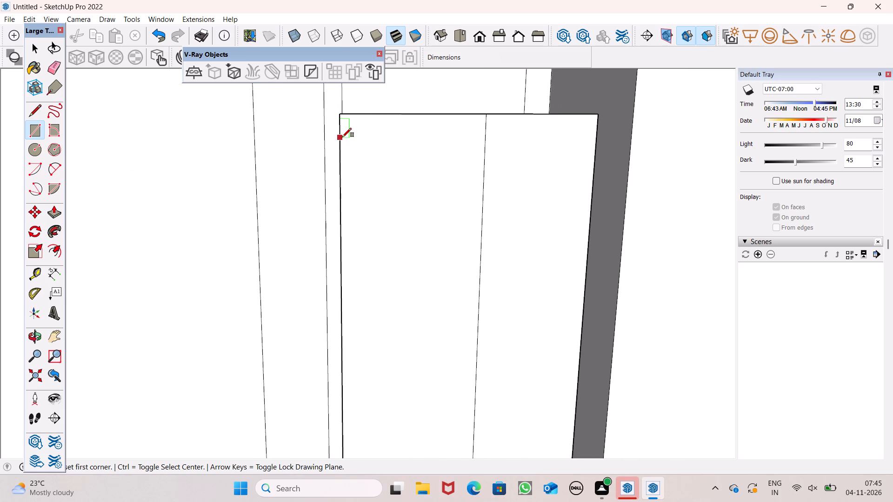
left_click_drag(343, 138, 348, 138)
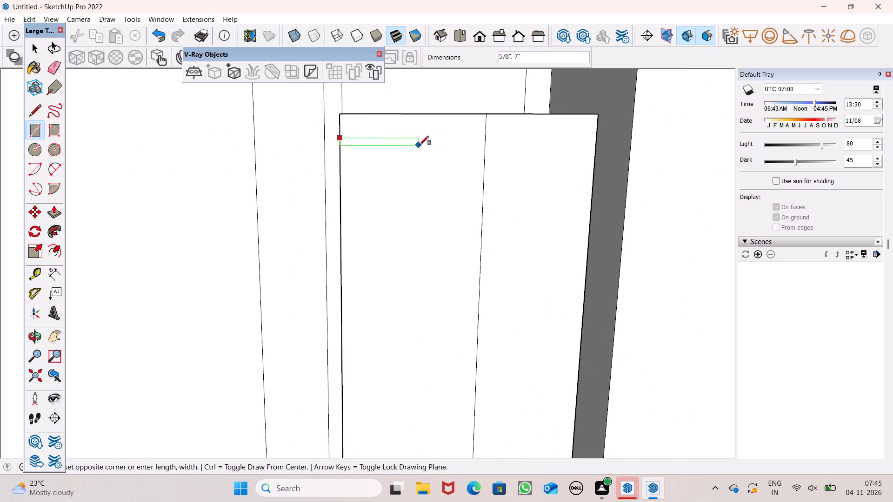
left_click(596, 146)
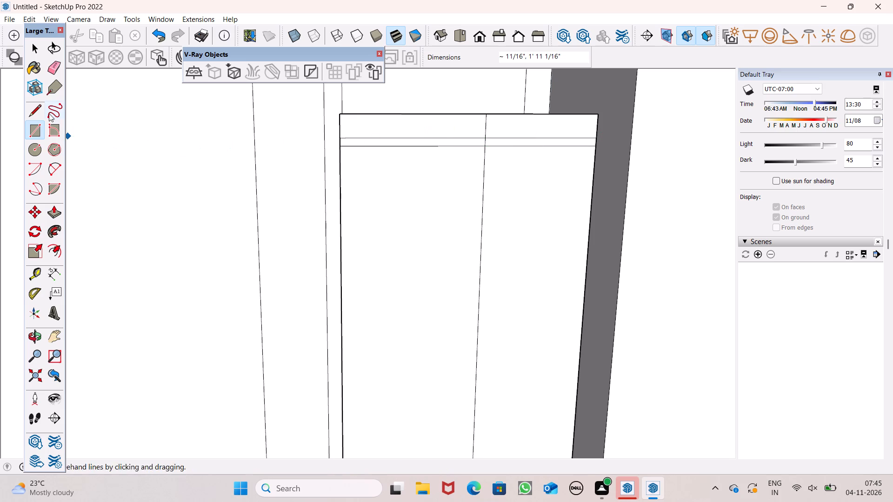
Erase the short piece of the vertical line that crosses the thin rectangle on the block's front face.
left_click(50, 63)
scroll(523, 139, "up", 3)
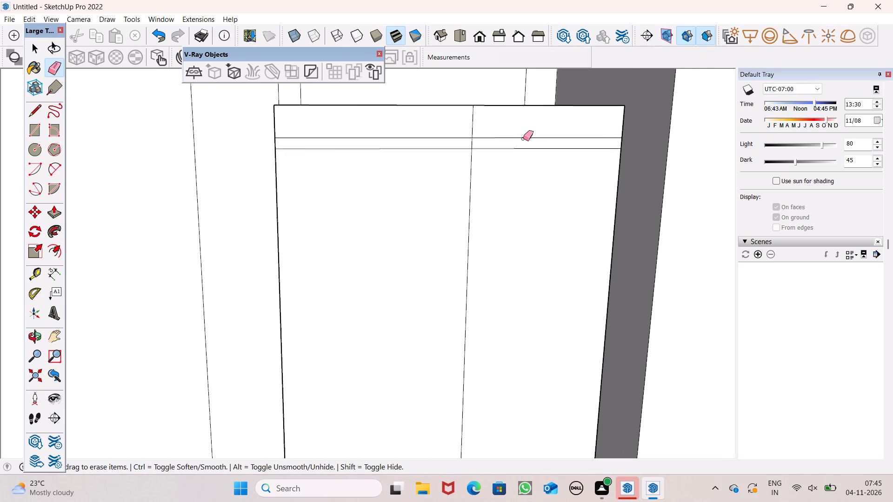
scroll(523, 139, "up", 2)
left_click_drag(457, 146, 470, 146)
scroll(362, 126, "down", 7)
scroll(400, 113, "down", 4)
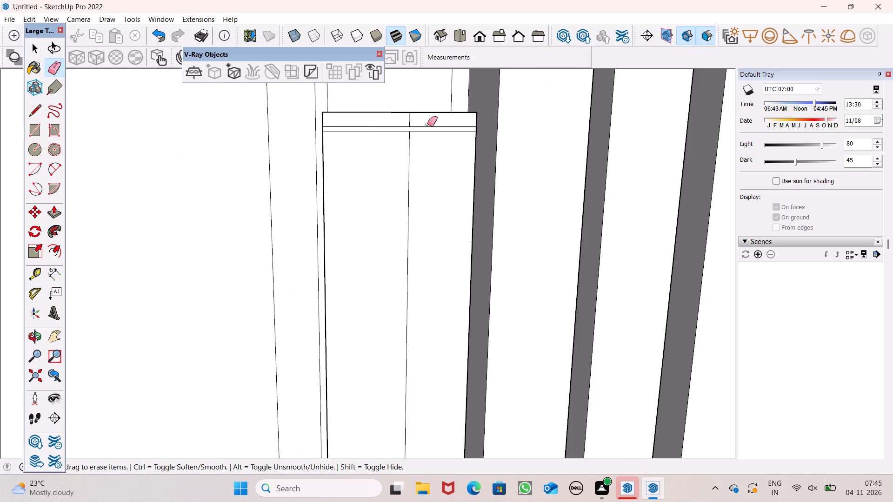
Erase the short piece of the vertical line between the thin horizontal band and the block's top edge.
middle_click_drag(429, 131, 428, 192)
scroll(244, 157, "down", 3)
middle_click_drag(255, 169, 275, 271)
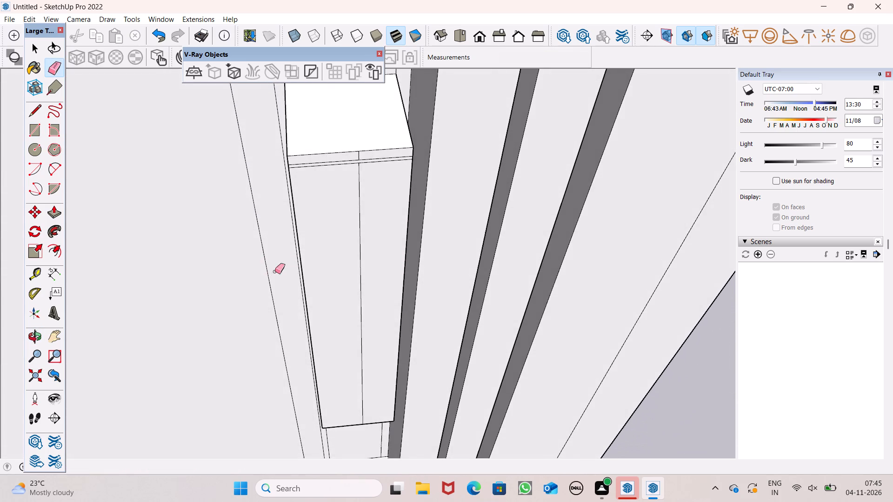
scroll(377, 200, "up", 7)
left_click_drag(342, 122, 347, 119)
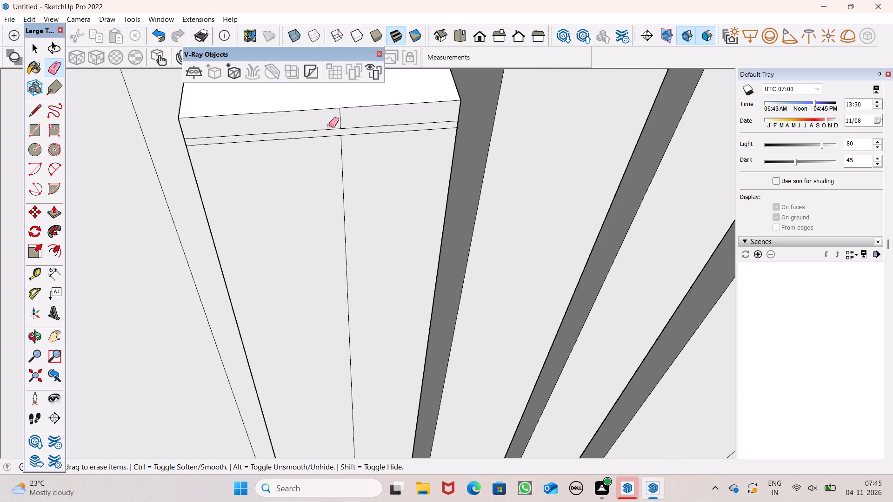
left_click_drag(333, 122, 339, 120)
left_click(339, 119)
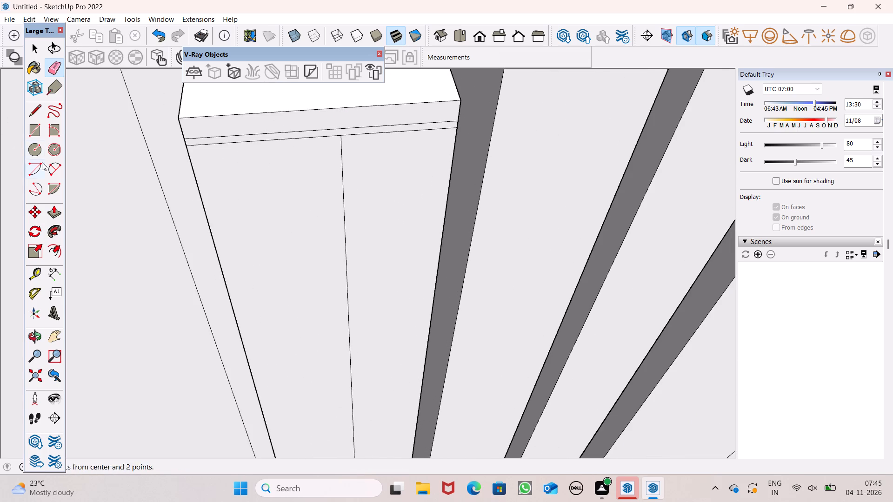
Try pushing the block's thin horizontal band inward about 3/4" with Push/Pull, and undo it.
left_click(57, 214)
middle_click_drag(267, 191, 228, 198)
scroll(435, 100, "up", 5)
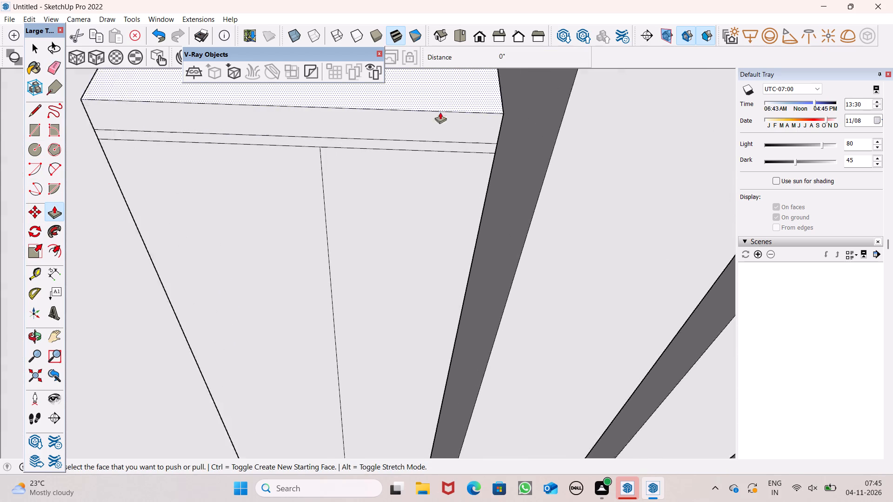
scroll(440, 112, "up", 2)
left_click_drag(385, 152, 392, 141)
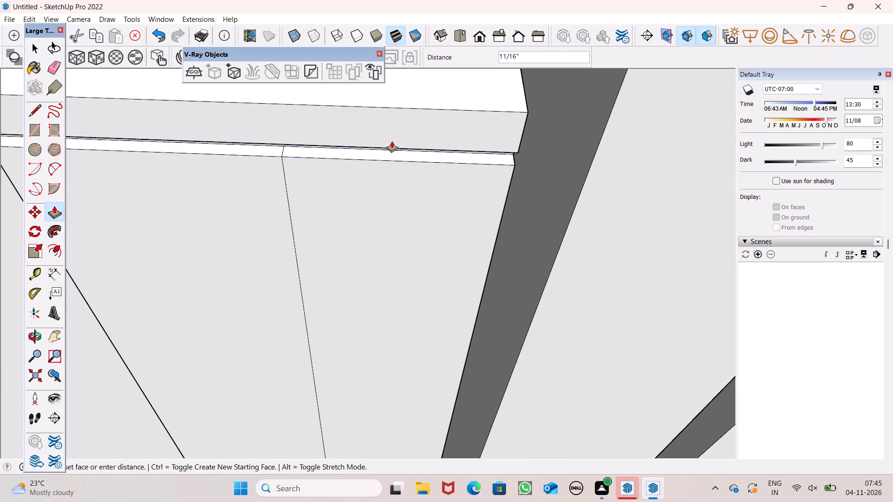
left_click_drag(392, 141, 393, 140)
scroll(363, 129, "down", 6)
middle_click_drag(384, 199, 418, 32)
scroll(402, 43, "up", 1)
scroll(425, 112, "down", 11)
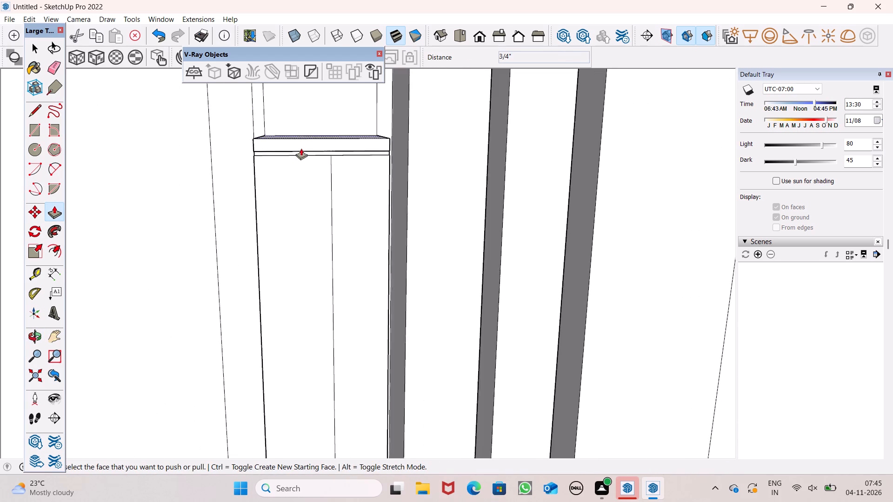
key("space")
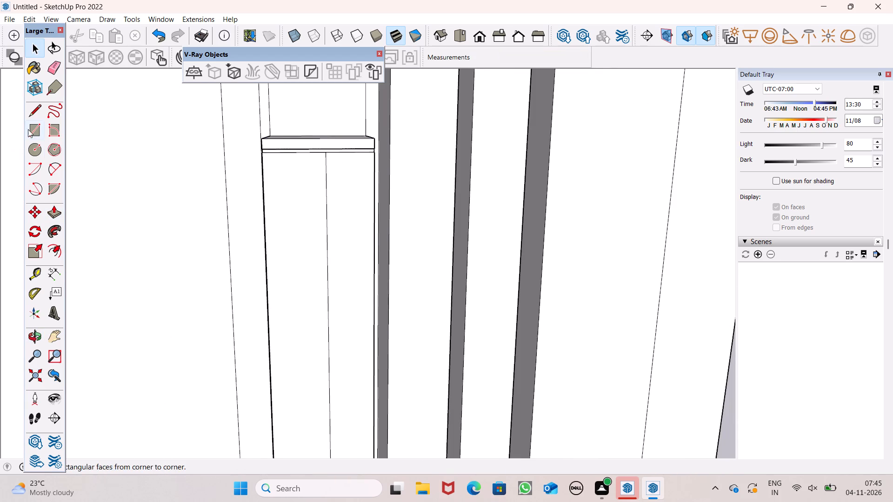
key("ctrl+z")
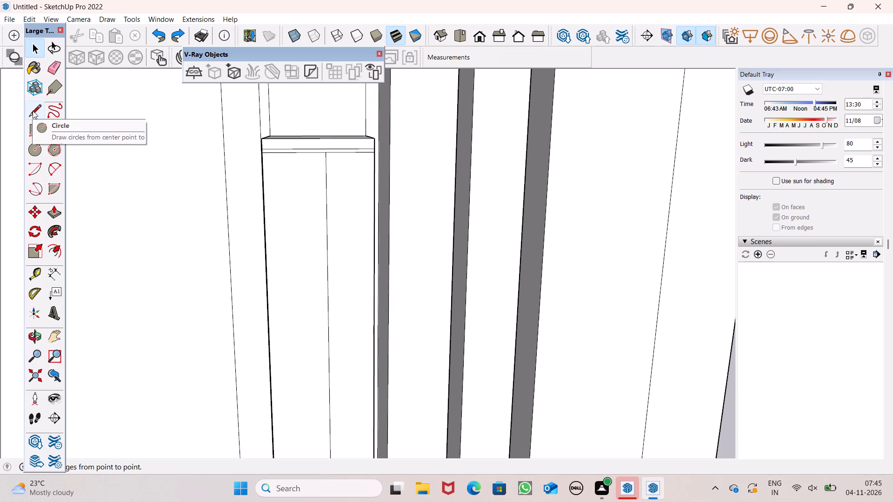
Draw a thin rectangle about 13/16" by 9' 2" near the front face's left edge, from the horizontal band's upper line to the block's bottom edge.
left_click(38, 135)
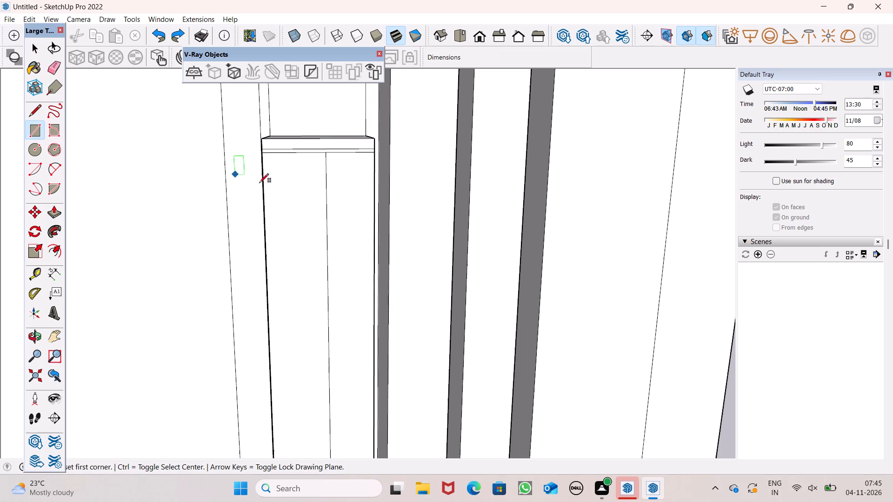
scroll(290, 169, "up", 11)
scroll(254, 138, "up", 2)
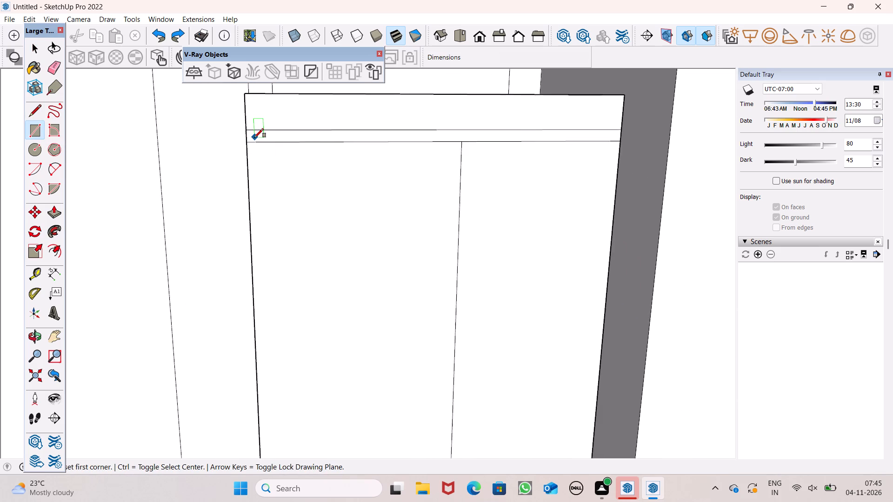
scroll(254, 138, "up", 3)
left_click(255, 125)
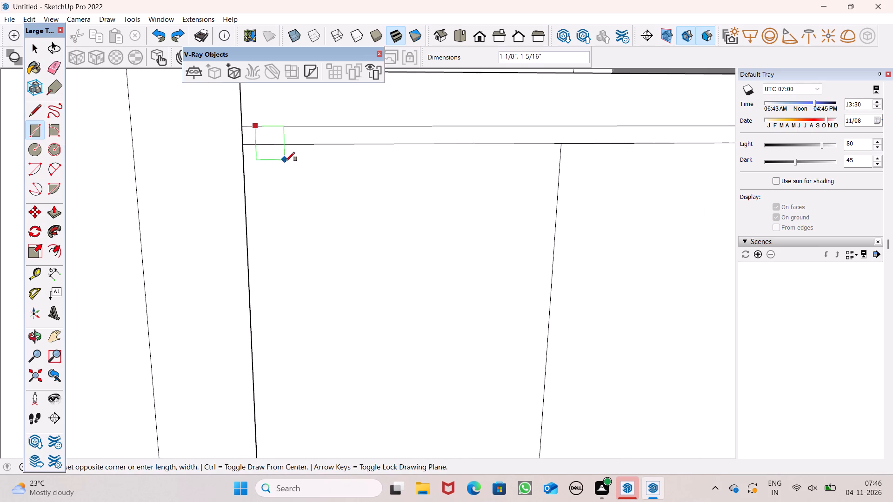
scroll(286, 161, "down", 15)
scroll(282, 167, "down", 7)
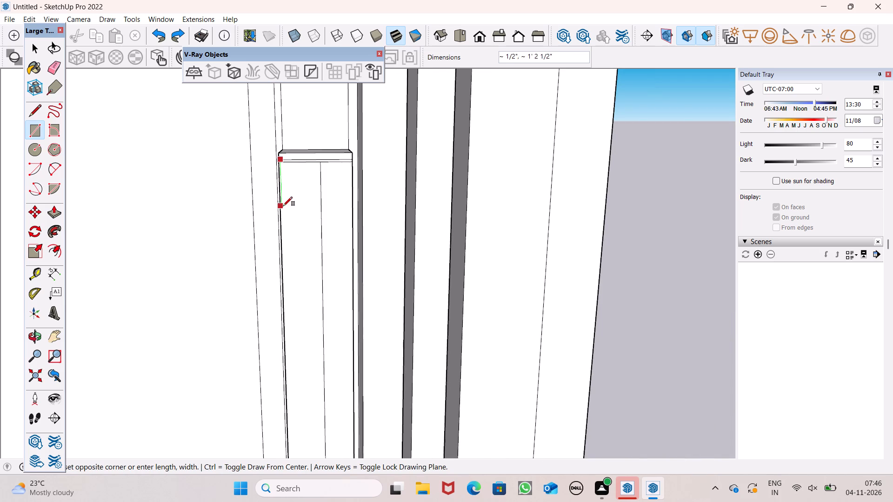
scroll(333, 165, "down", 7)
scroll(307, 337, "up", 7)
scroll(320, 329, "down", 1)
scroll(320, 329, "up", 14)
scroll(314, 328, "up", 8)
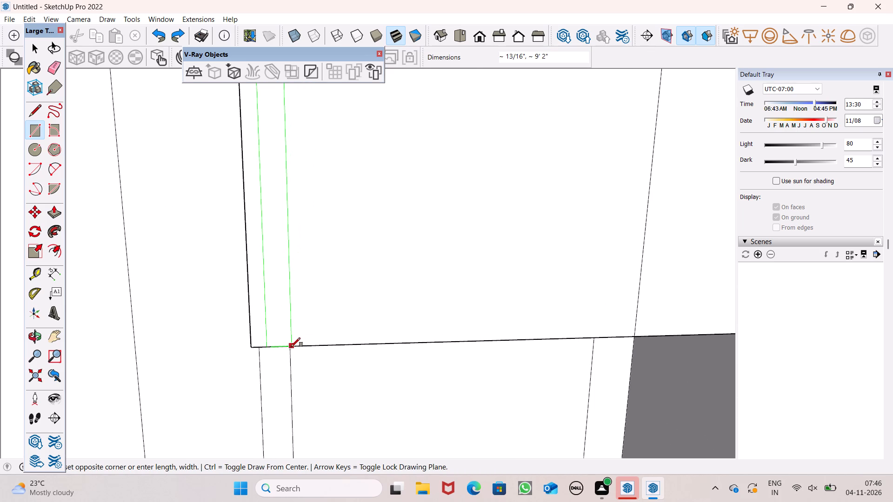
left_click(291, 347)
scroll(313, 442, "down", 7)
scroll(273, 358, "down", 10)
scroll(285, 352, "up", 1)
scroll(286, 354, "down", 3)
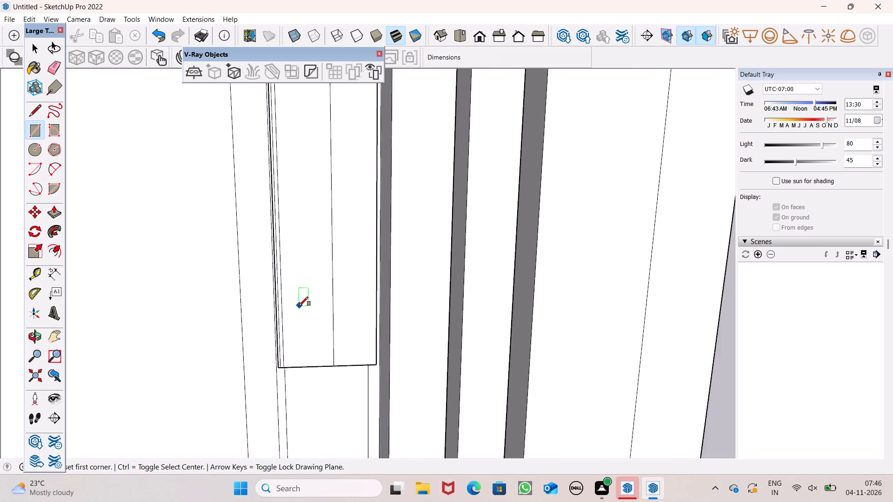
scroll(303, 347, "down", 11)
scroll(313, 175, "up", 9)
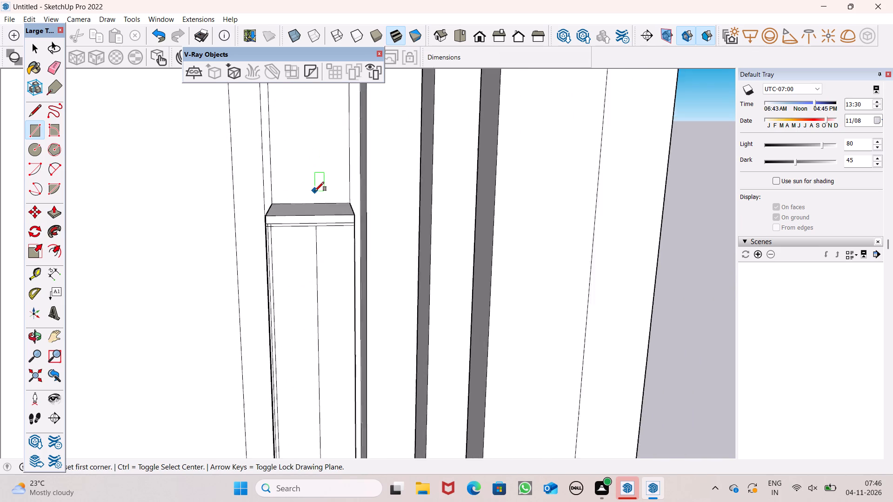
scroll(315, 191, "up", 4)
key("space")
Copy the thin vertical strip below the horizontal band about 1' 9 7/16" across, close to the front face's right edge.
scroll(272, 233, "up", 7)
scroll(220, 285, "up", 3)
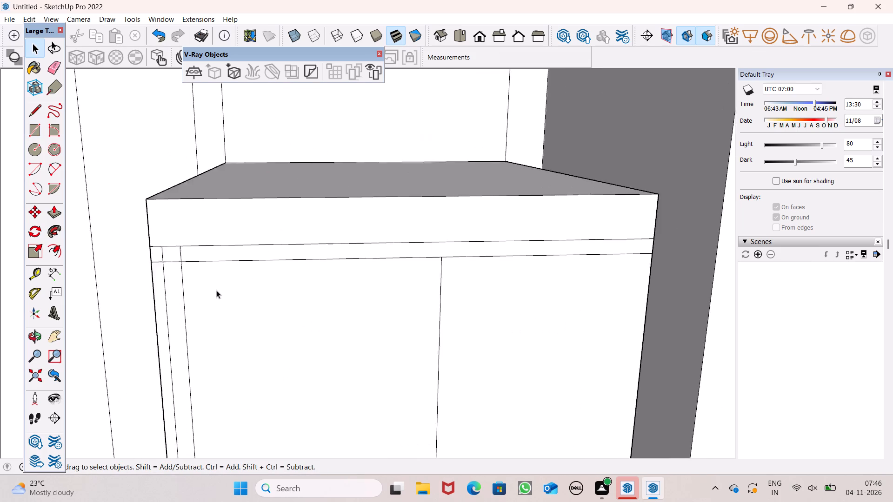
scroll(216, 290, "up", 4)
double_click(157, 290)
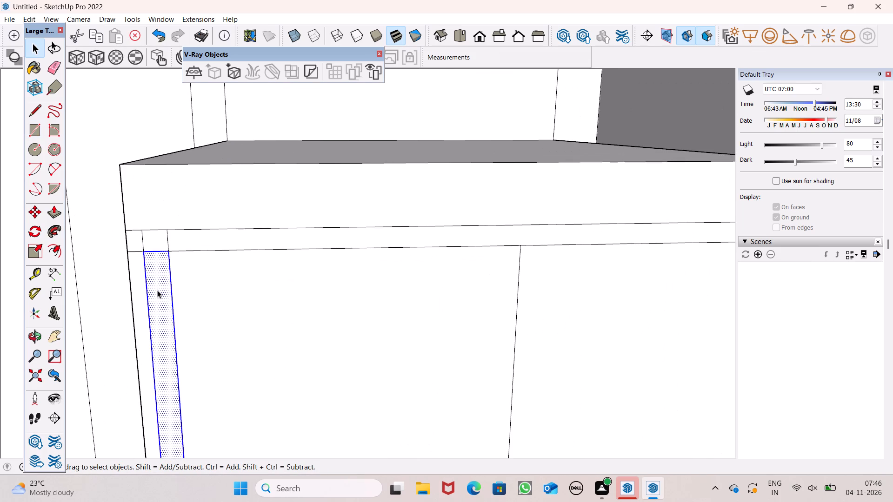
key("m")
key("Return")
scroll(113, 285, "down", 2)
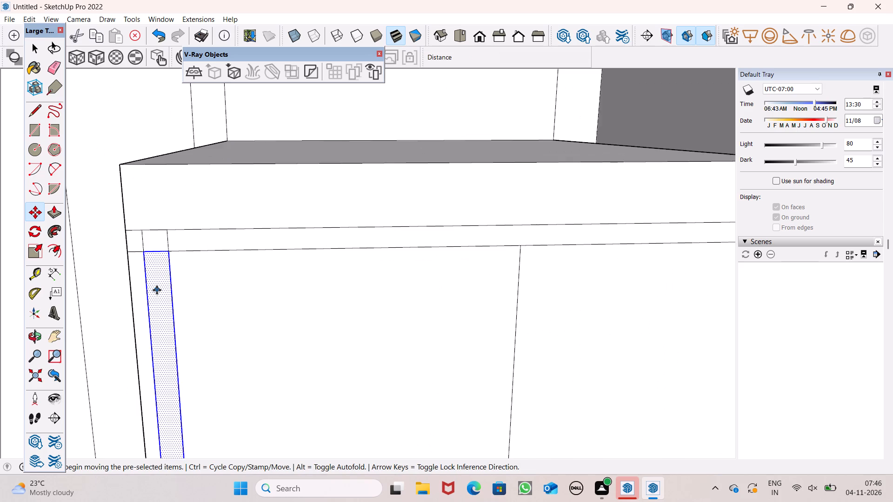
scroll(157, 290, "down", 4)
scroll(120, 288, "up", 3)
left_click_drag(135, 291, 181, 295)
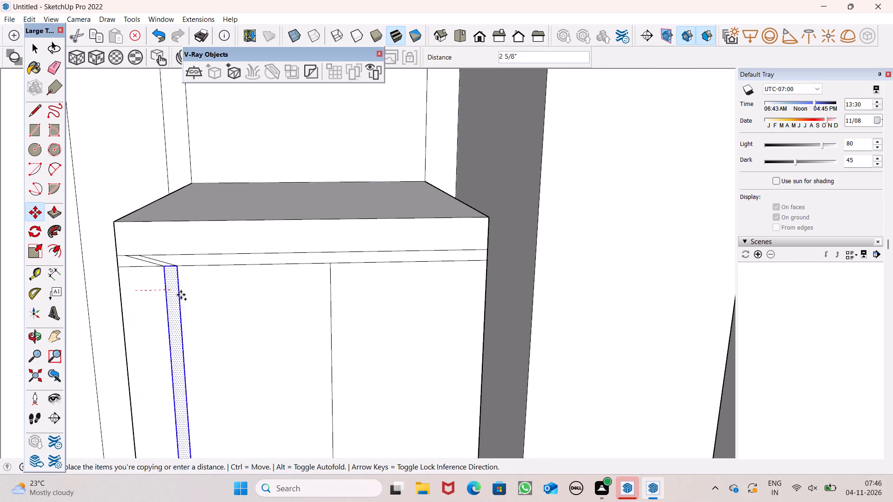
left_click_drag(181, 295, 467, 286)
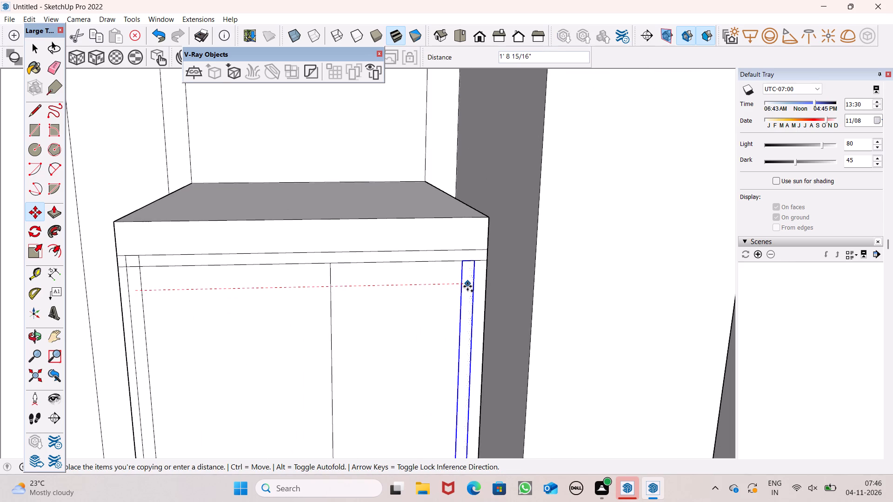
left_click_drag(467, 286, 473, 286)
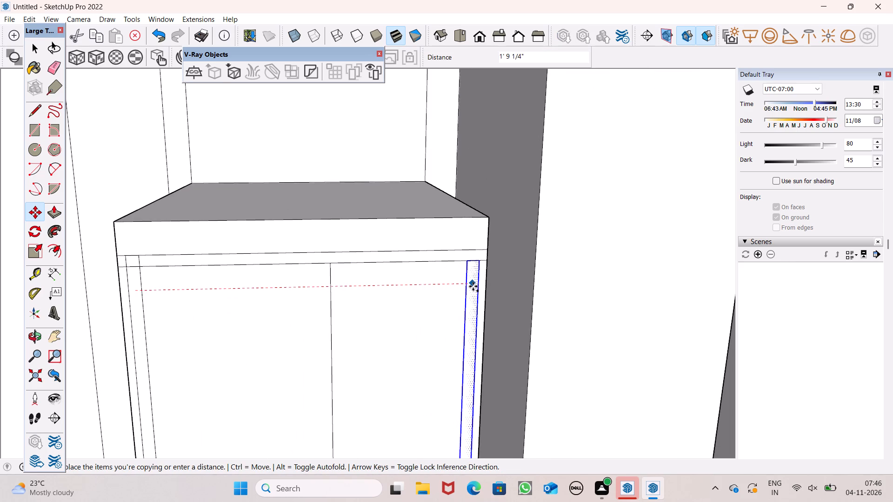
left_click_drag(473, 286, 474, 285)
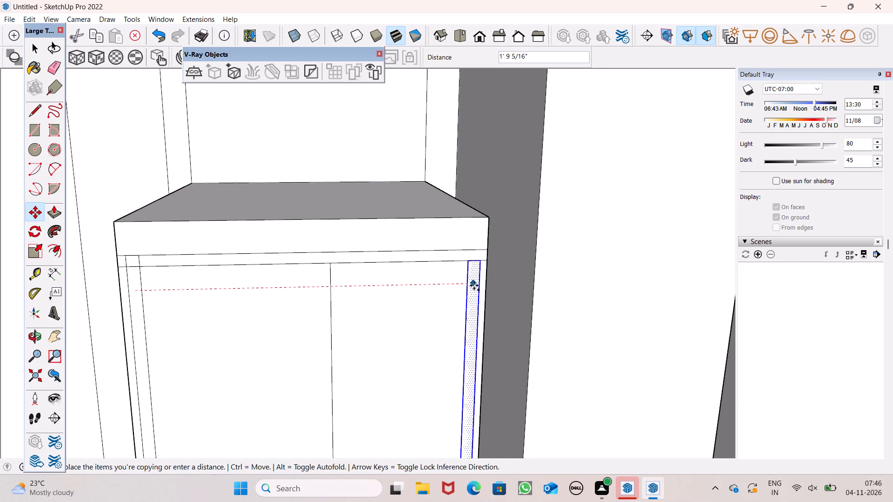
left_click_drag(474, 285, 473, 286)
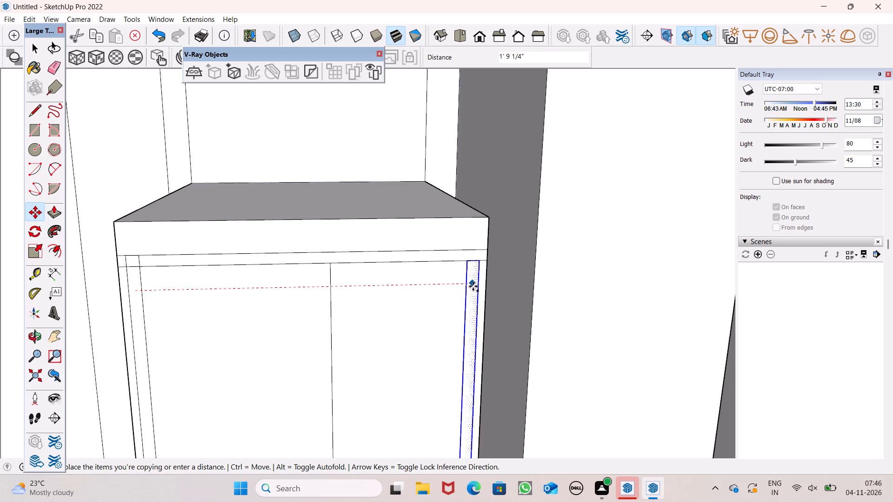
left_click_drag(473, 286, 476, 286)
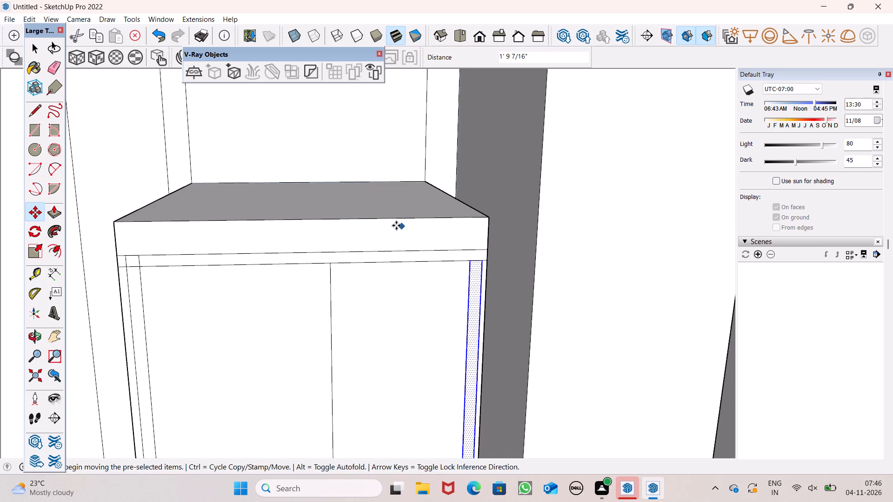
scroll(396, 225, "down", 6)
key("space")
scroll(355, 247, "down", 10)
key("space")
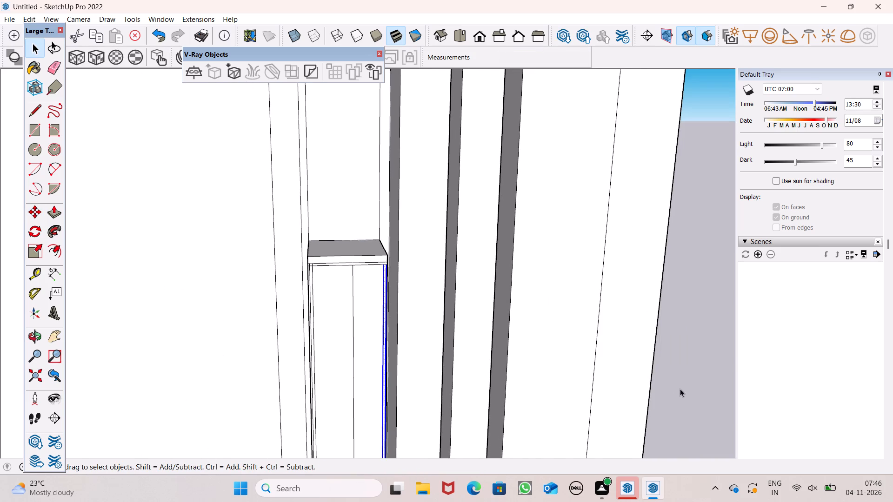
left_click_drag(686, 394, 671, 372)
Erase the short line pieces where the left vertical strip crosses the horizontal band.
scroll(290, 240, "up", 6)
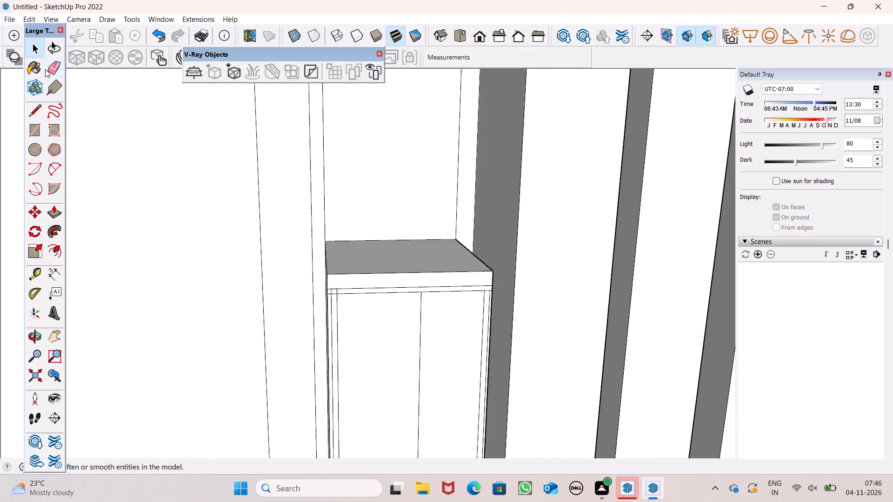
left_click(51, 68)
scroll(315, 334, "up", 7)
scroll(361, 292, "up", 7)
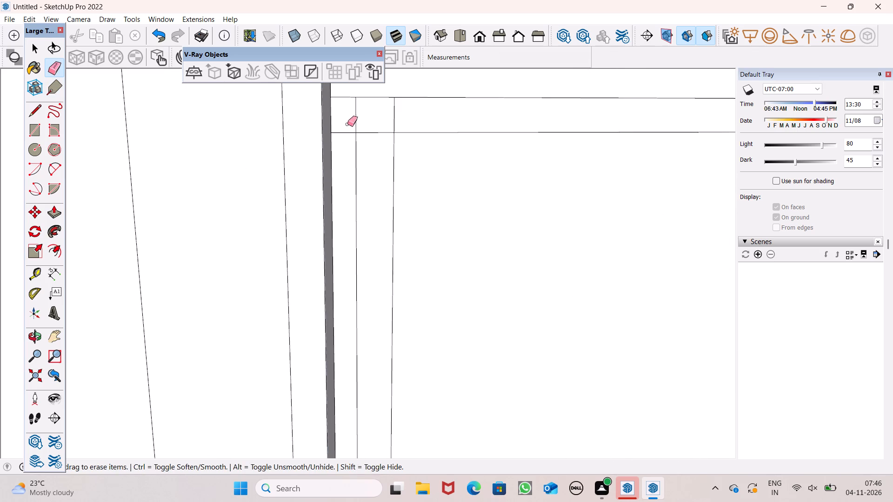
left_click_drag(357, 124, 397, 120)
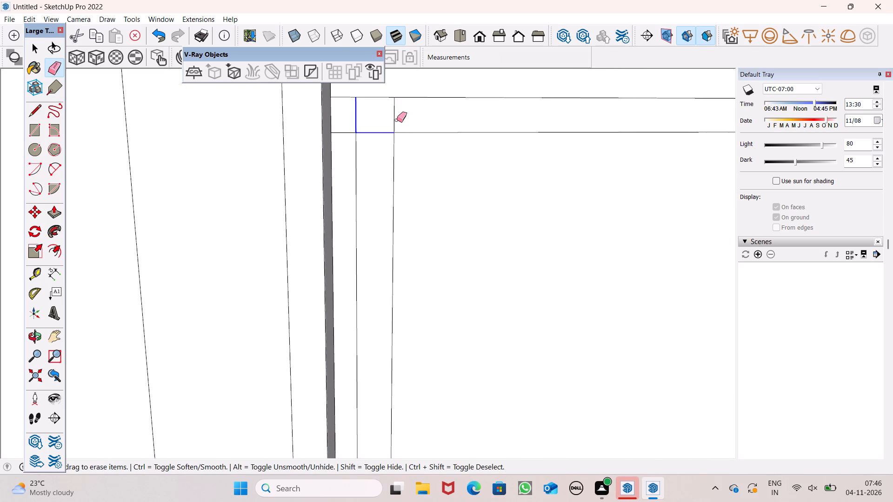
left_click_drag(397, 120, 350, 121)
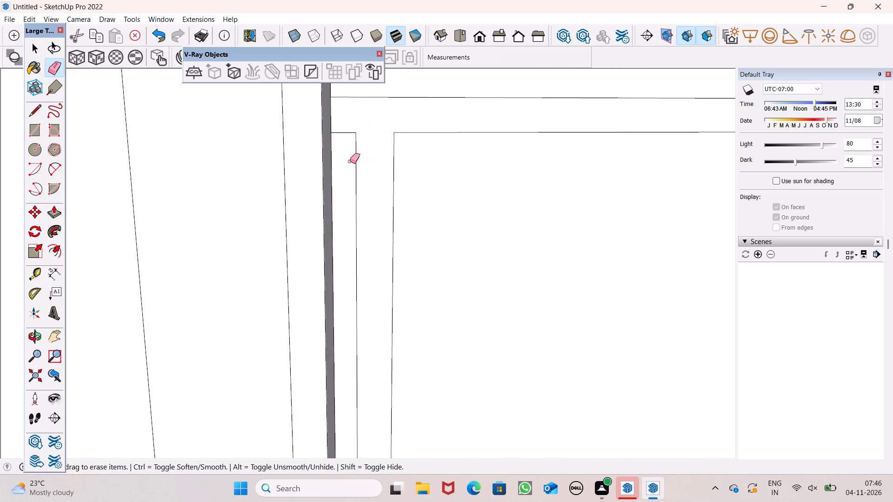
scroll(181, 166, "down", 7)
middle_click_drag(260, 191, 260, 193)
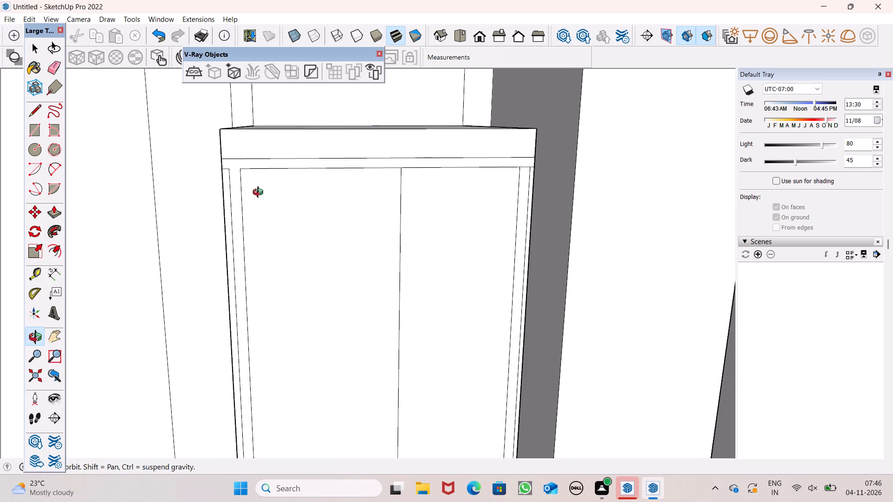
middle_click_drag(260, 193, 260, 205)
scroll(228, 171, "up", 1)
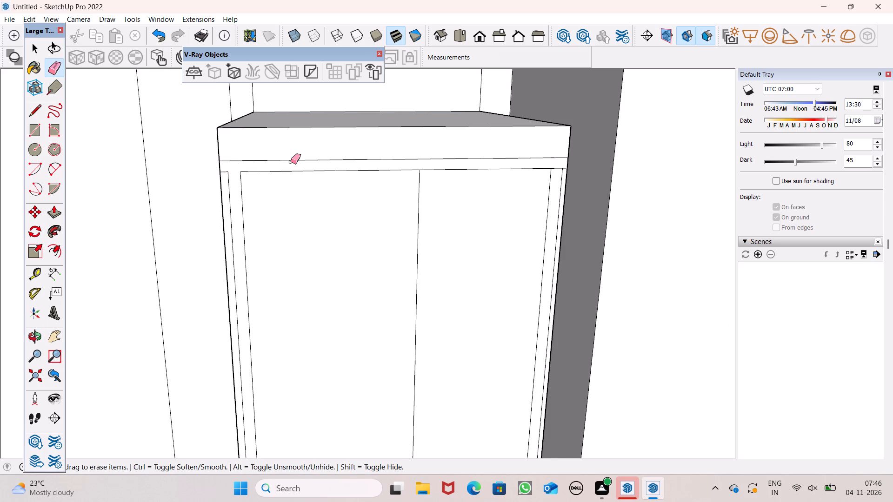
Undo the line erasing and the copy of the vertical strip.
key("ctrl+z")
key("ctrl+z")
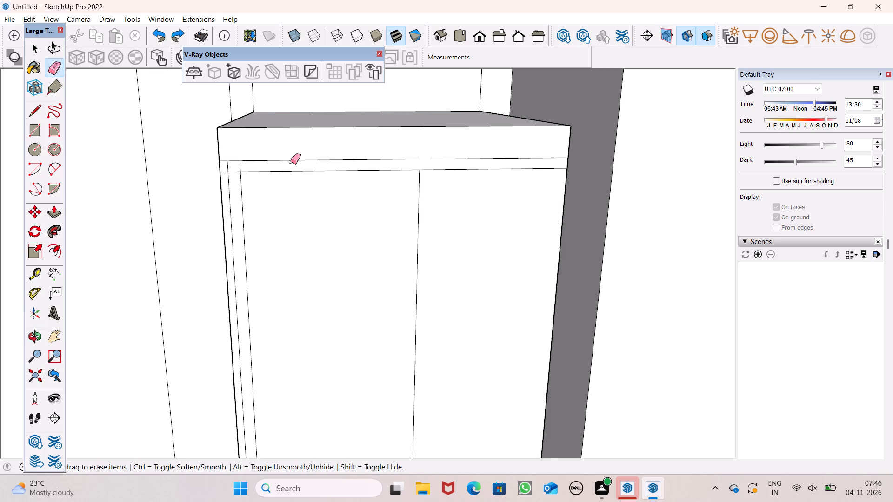
Copy the thin vertical strip below the horizontal band straight across the front face, placing it close to the face's right edge.
key("space")
scroll(238, 187, "up", 5)
left_click(238, 187)
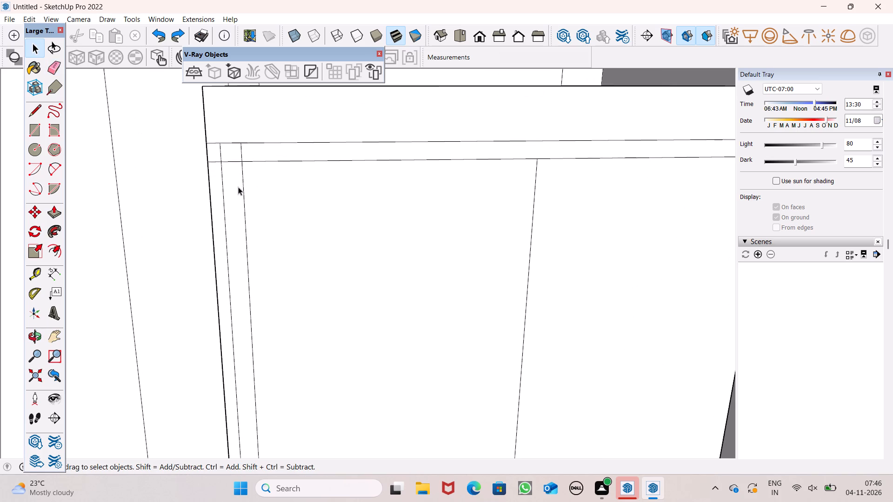
left_click(237, 187)
double_click(227, 186)
scroll(302, 190, "down", 5)
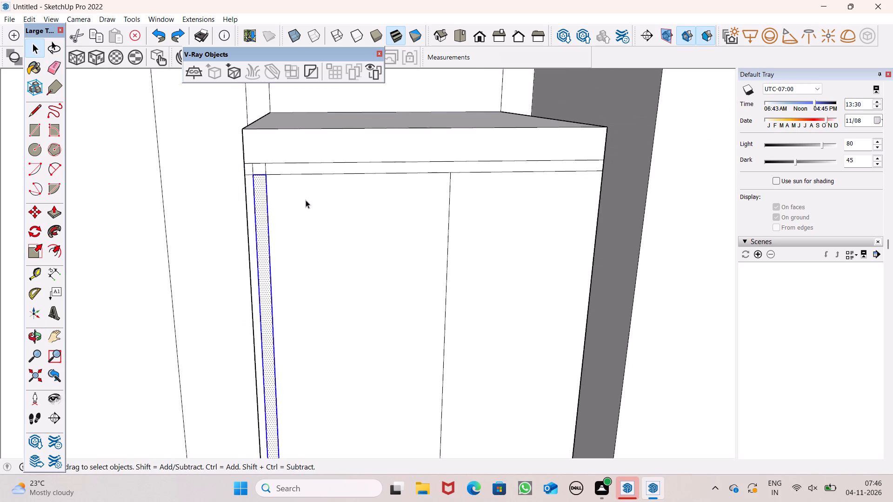
scroll(193, 174, "up", 6)
scroll(192, 174, "down", 5)
middle_click_drag(299, 195, 298, 198)
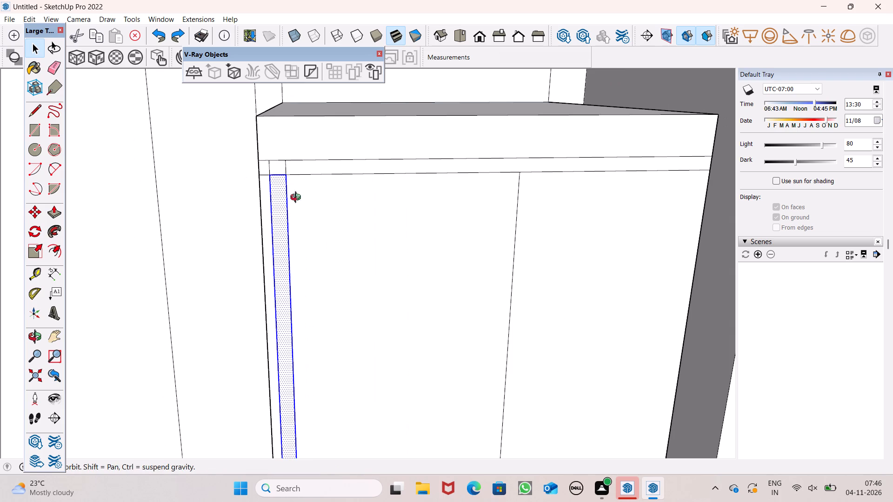
middle_click_drag(298, 198, 294, 215)
scroll(295, 211, "down", 3)
key("space")
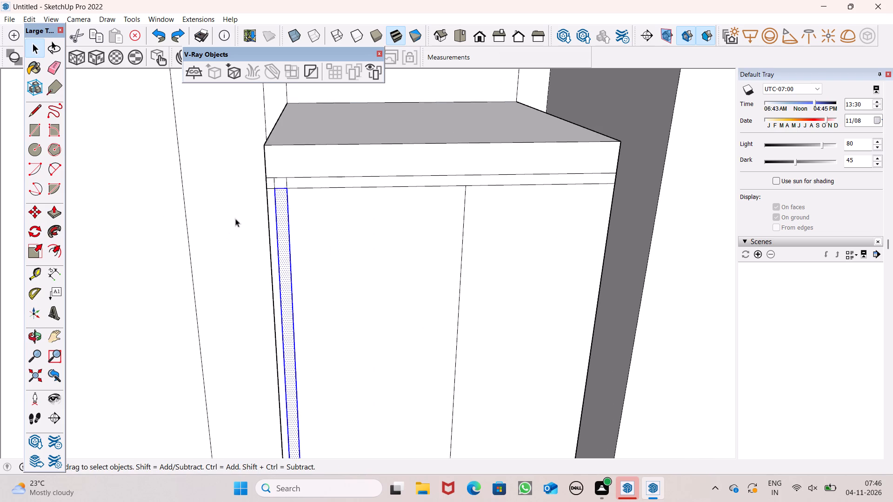
scroll(295, 205, "up", 2)
key("m")
key("Return")
scroll(368, 198, "up", 1)
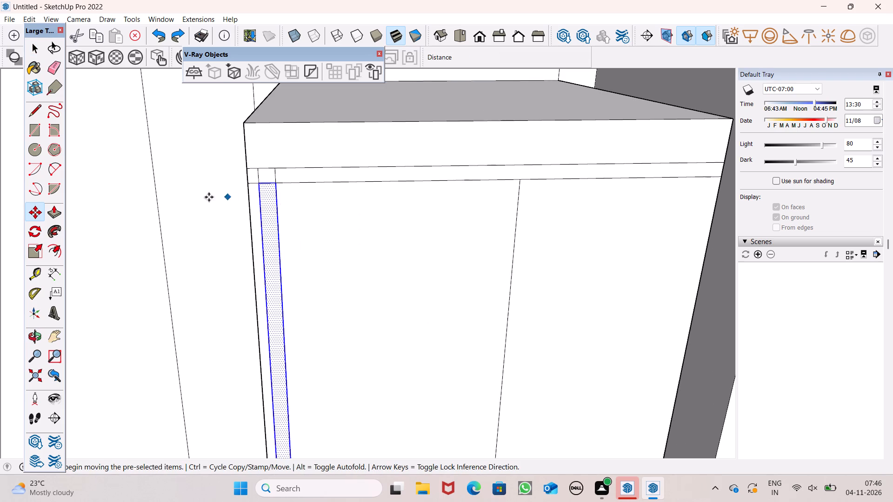
scroll(78, 218, "down", 4)
scroll(394, 202, "up", 3)
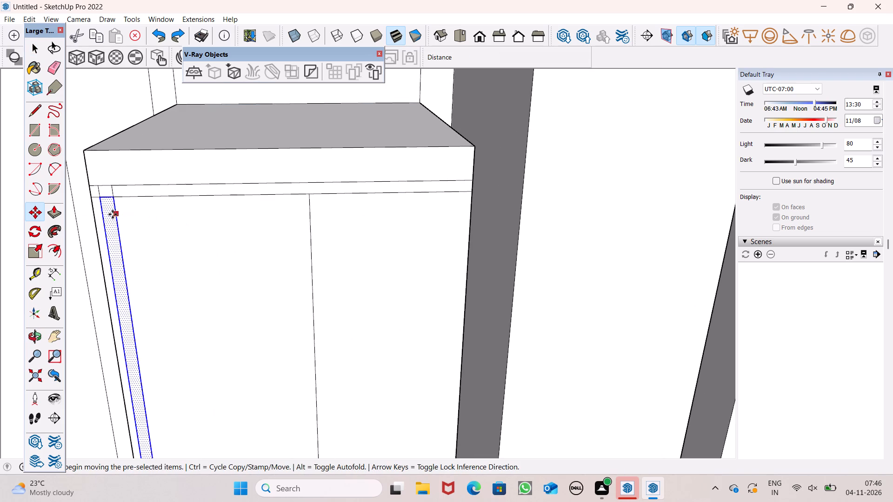
left_click_drag(116, 212, 447, 208)
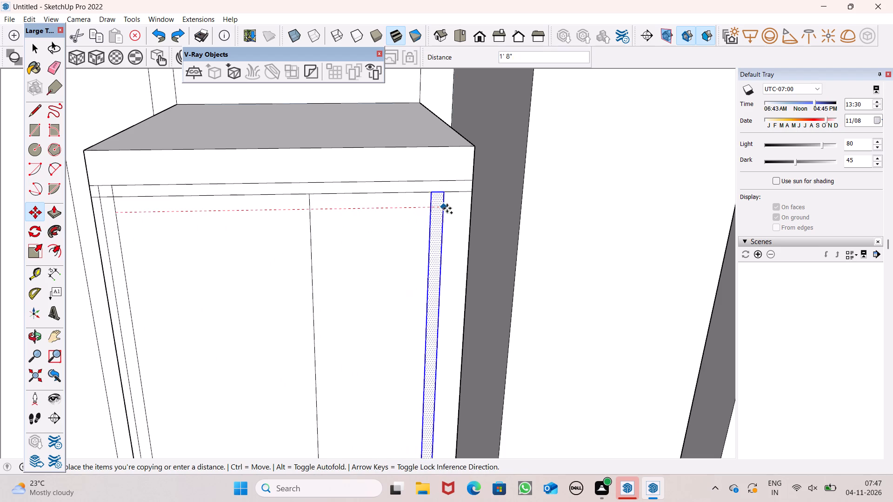
left_click_drag(447, 208, 461, 209)
scroll(431, 208, "down", 6)
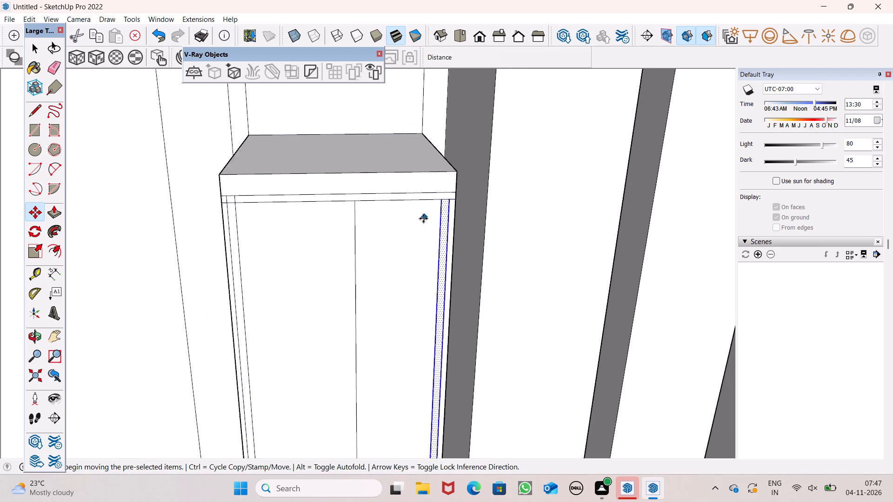
key("space")
scroll(316, 213, "down", 6)
scroll(328, 263, "down", 9)
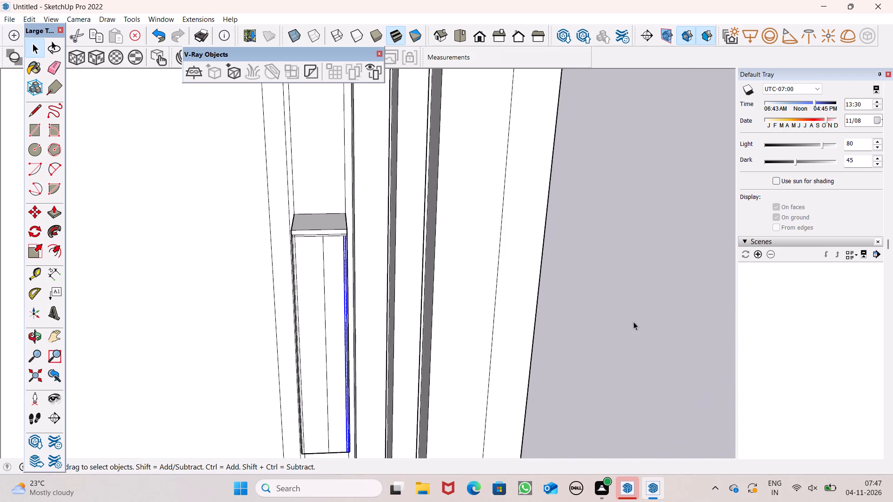
left_click_drag(677, 330, 670, 330)
Draw a line about 11/16" long across the horizontal band, extending the right strip's outer line up to the band's upper line.
scroll(287, 237, "up", 8)
scroll(395, 223, "up", 7)
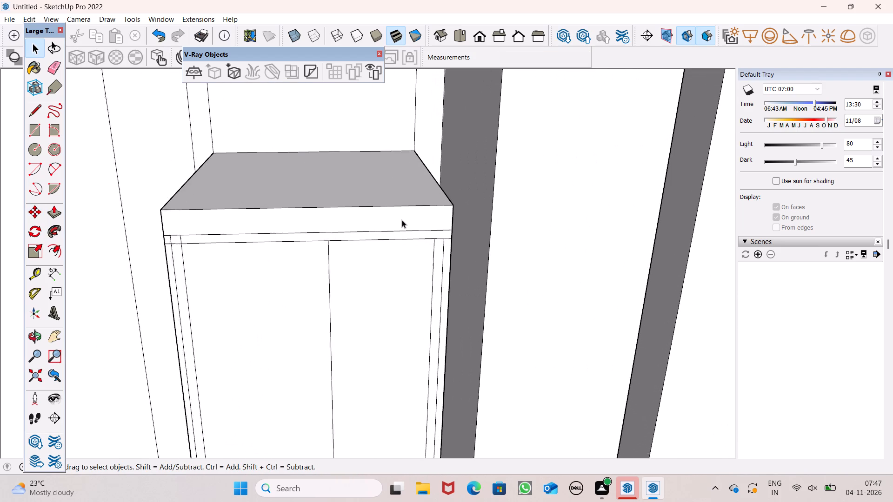
scroll(402, 220, "up", 3)
left_click(36, 111)
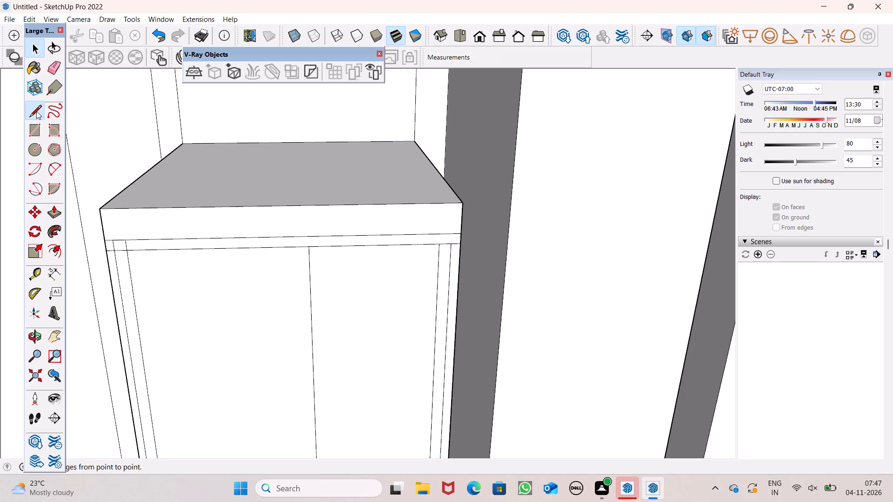
scroll(487, 229, "up", 4)
scroll(427, 241, "up", 4)
left_click(432, 254)
left_click(432, 228)
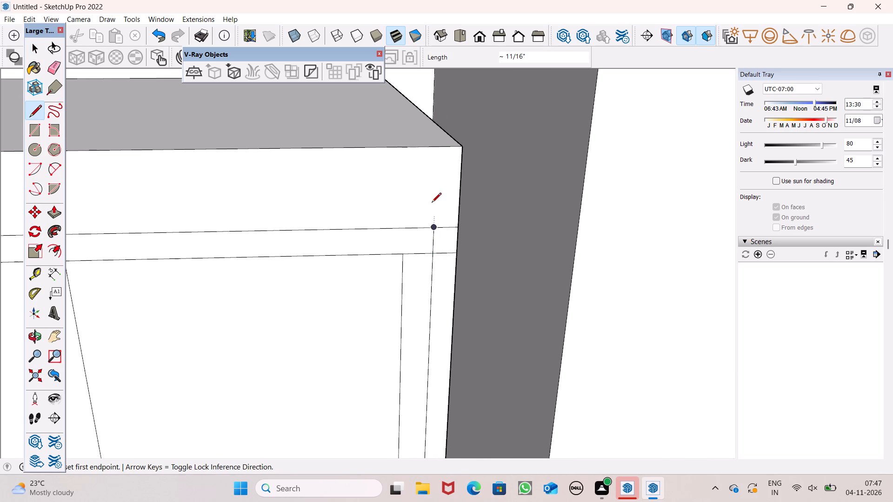
Erase the piece of the band's lower line that crosses the top of the right vertical strip.
left_click(51, 60)
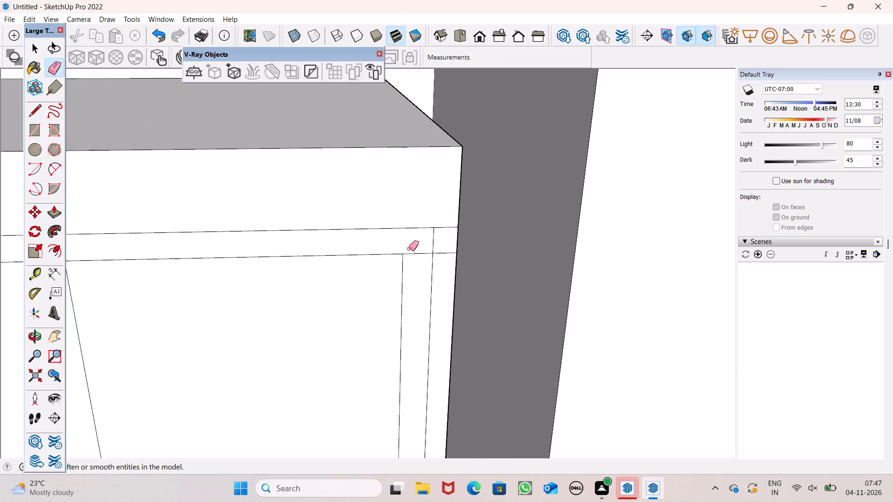
left_click_drag(417, 251, 414, 261)
scroll(432, 225, "down", 6)
scroll(455, 250, "up", 4)
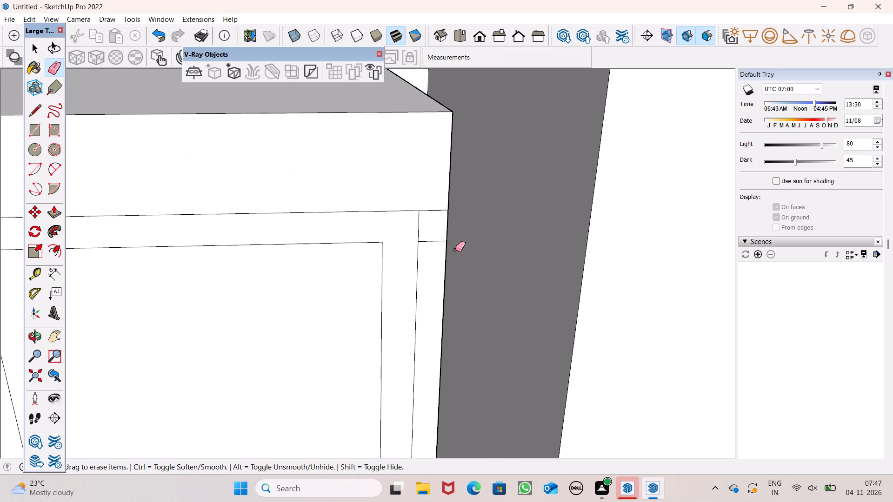
scroll(466, 224, "down", 4)
scroll(524, 195, "down", 6)
scroll(161, 261, "up", 2)
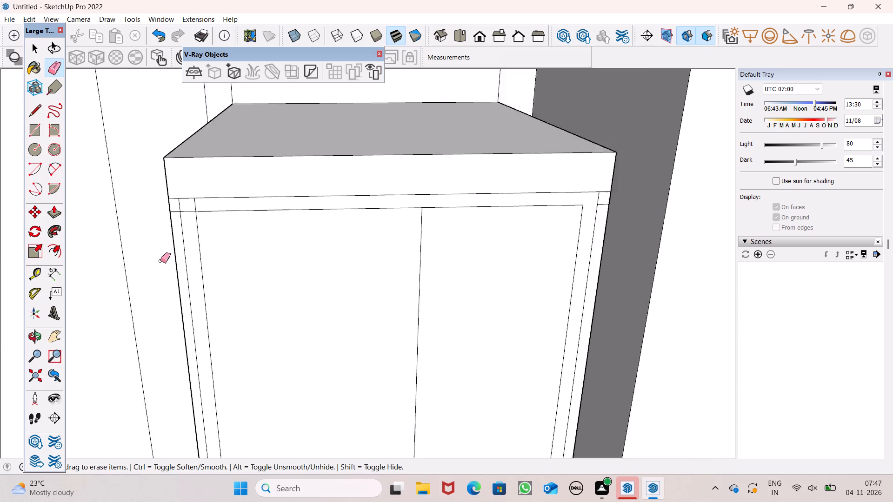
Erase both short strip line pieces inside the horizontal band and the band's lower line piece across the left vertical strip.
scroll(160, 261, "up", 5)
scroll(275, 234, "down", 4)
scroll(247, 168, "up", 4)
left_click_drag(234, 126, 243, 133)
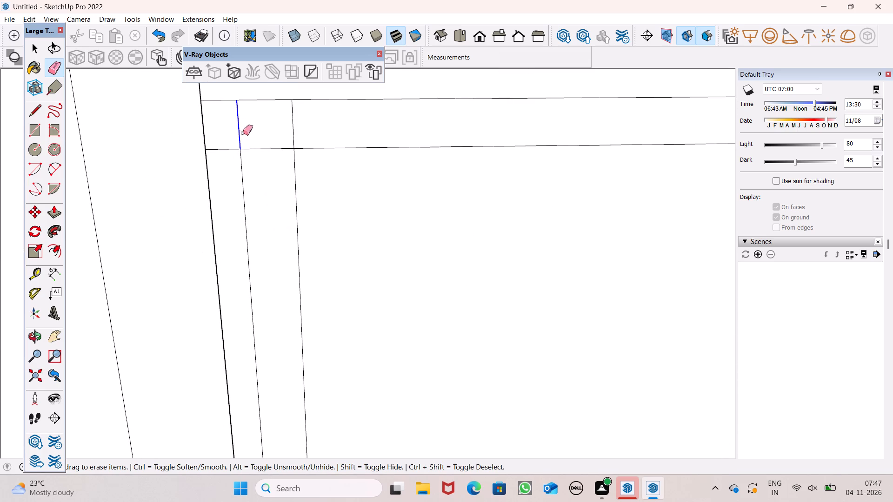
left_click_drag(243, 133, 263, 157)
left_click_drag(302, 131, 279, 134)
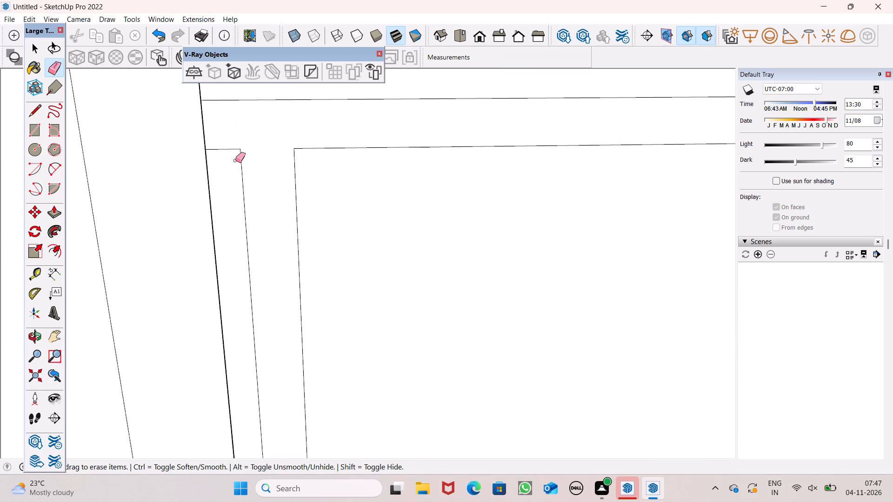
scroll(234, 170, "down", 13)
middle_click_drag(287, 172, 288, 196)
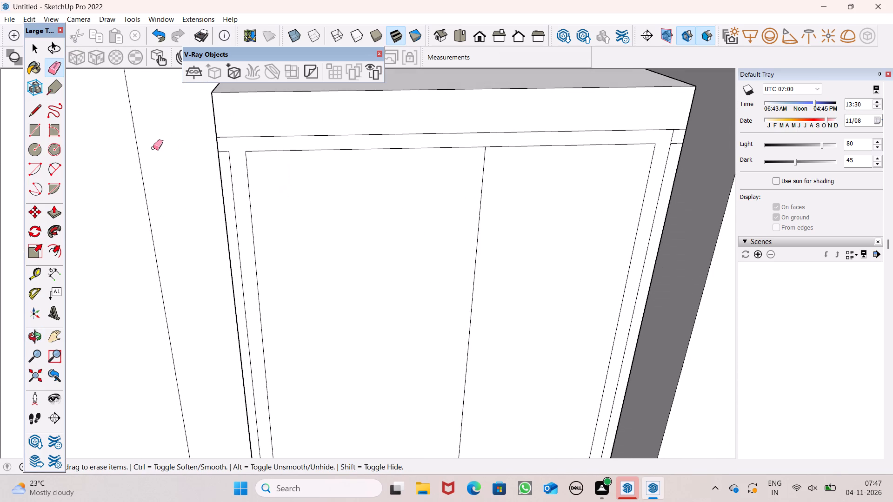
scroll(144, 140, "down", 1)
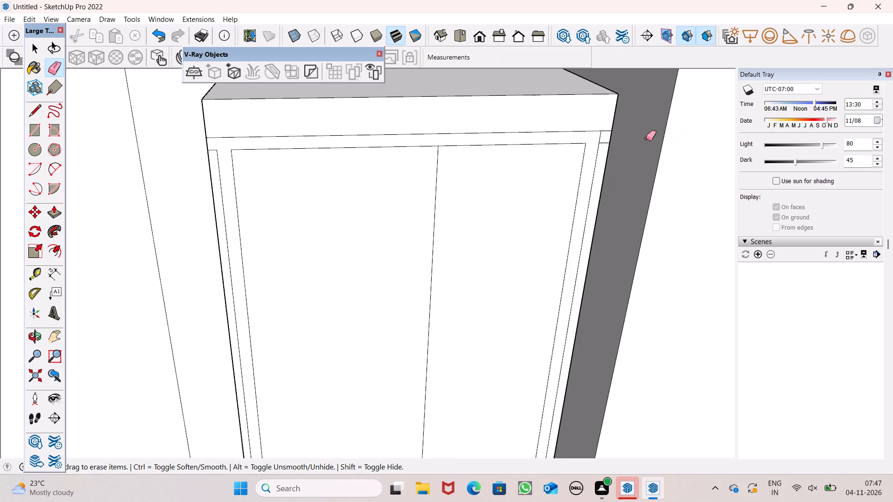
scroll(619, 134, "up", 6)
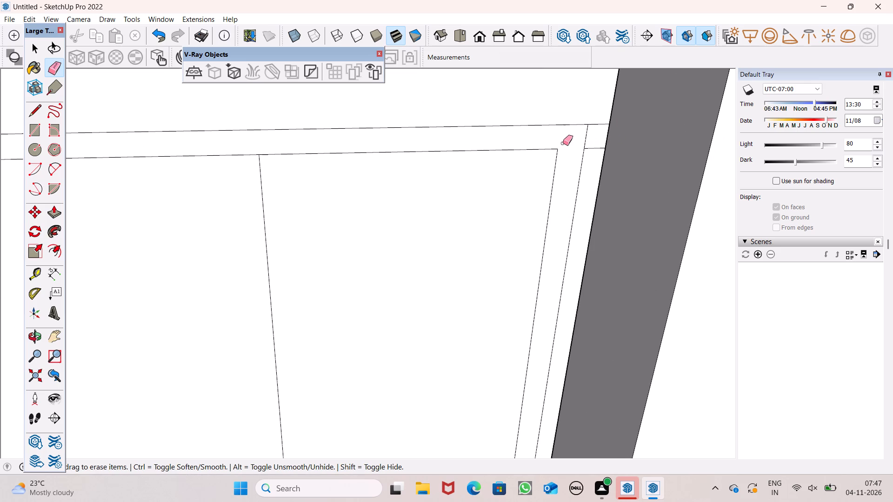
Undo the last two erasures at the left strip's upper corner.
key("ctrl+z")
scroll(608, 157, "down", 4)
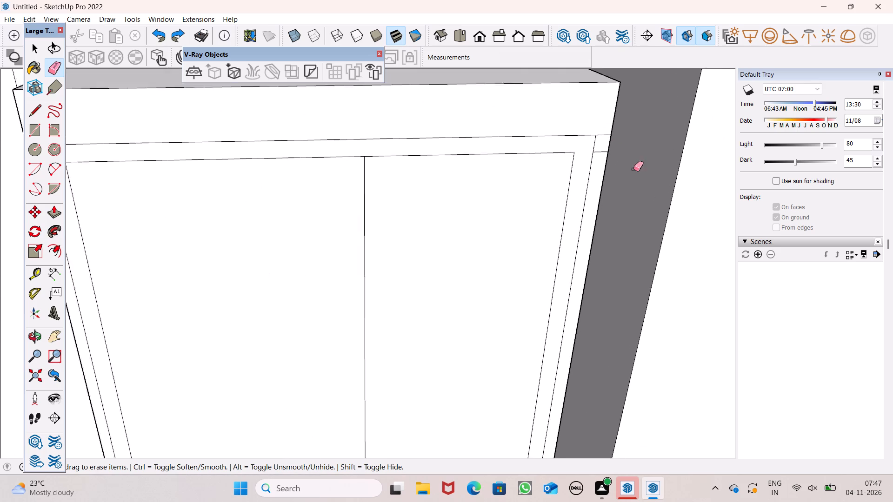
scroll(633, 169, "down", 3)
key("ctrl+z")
Erase the left strip's inner line piece inside the band and the band's lower line piece across the strip, keeping the outer line.
scroll(238, 141, "up", 3)
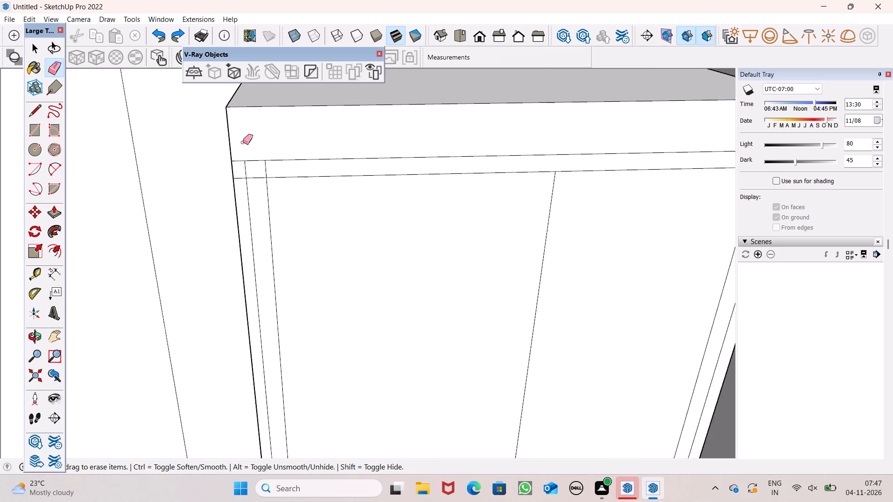
scroll(243, 142, "up", 3)
scroll(263, 184, "up", 4)
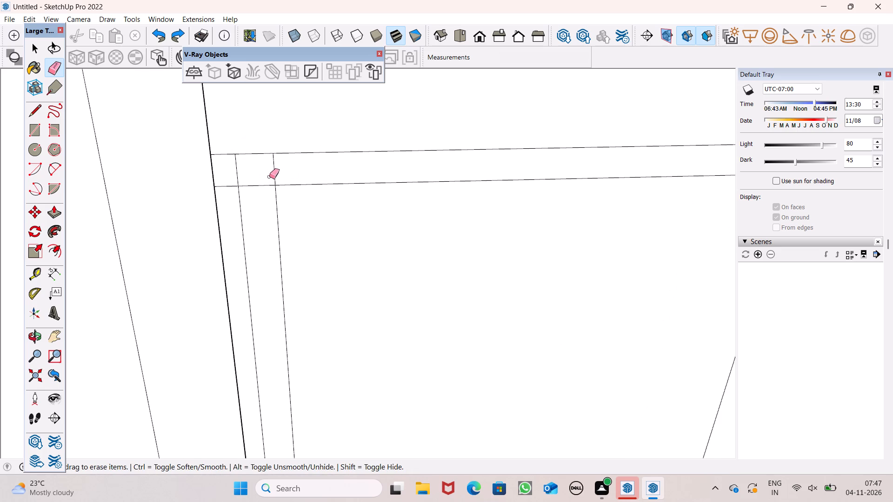
left_click_drag(287, 173, 265, 207)
scroll(233, 153, "down", 8)
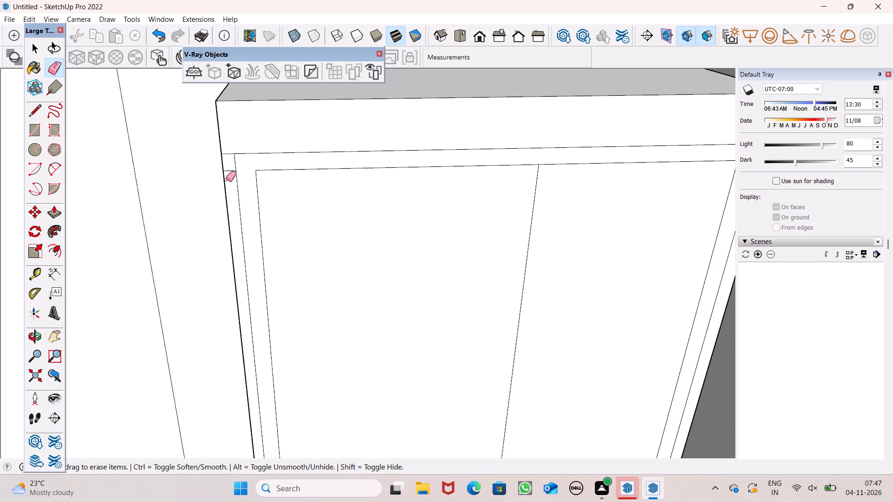
scroll(225, 180, "down", 3)
Push the joined frame strip on the block's front face inward by 3/4" to form a groove.
middle_click_drag(313, 191, 318, 221)
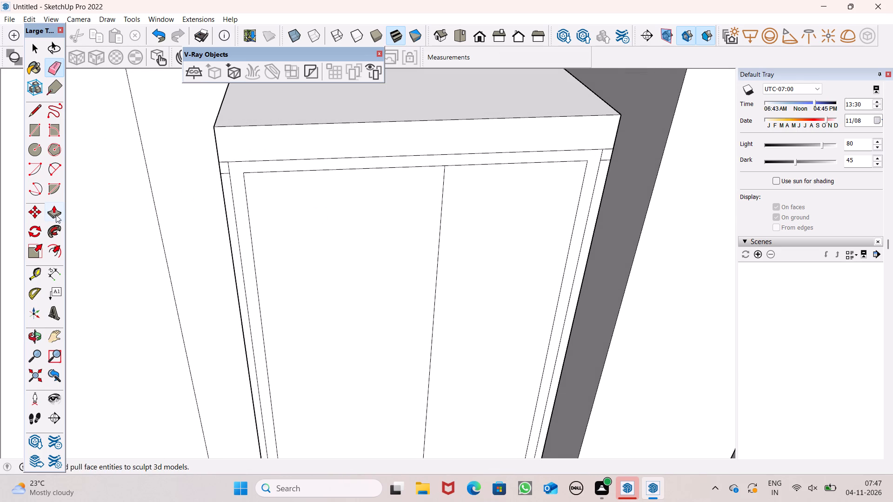
left_click(56, 215)
scroll(220, 195, "up", 4)
left_click_drag(248, 184, 249, 175)
Erase the leftover line pieces at the groove's upper-left corner, both on the front face and across the groove's side wall.
scroll(193, 153, "down", 5)
middle_click_drag(259, 209, 227, 112)
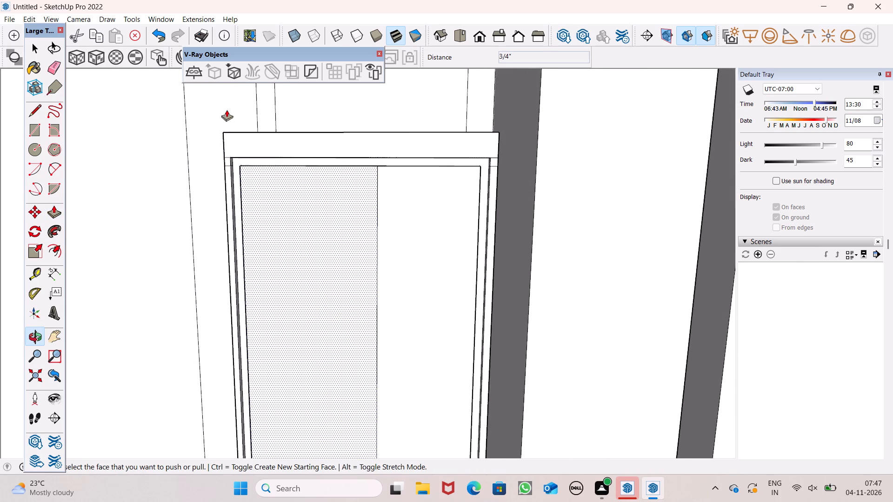
scroll(230, 117, "down", 3)
middle_click_drag(307, 175, 308, 162)
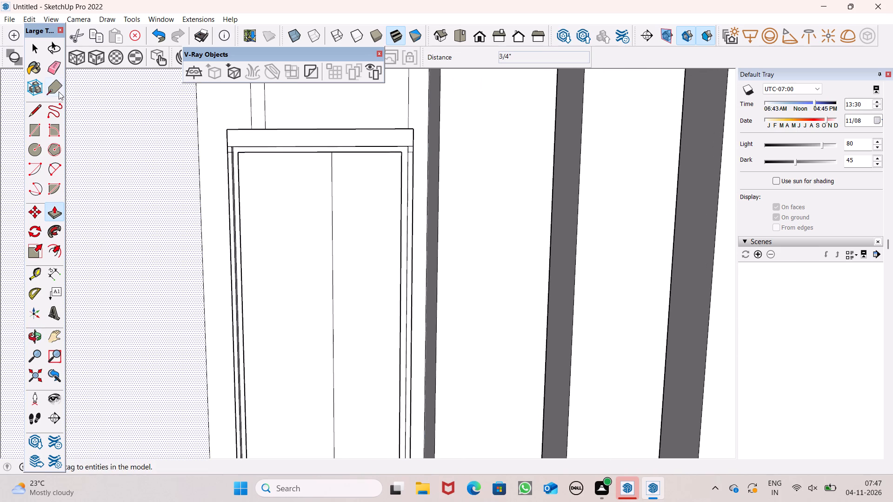
left_click(54, 70)
scroll(220, 189, "up", 7)
scroll(250, 100, "up", 6)
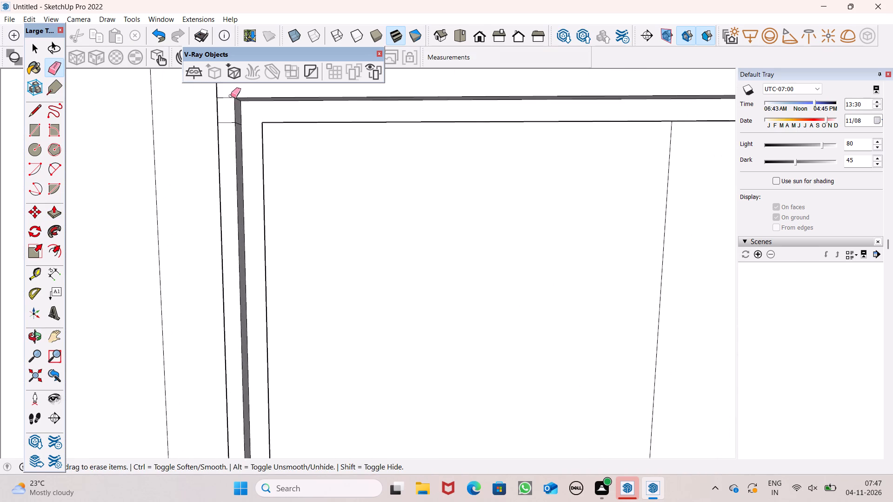
left_click_drag(223, 96, 221, 100)
left_click_drag(216, 122, 216, 127)
middle_click_drag(229, 149, 208, 161)
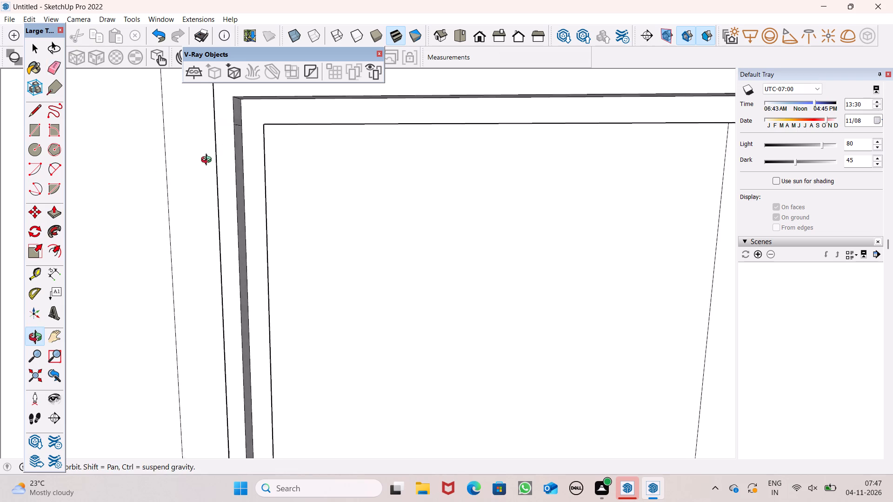
middle_click_drag(208, 161, 137, 156)
scroll(143, 158, "up", 1)
scroll(273, 124, "up", 1)
scroll(273, 122, "down", 1)
scroll(276, 121, "up", 3)
left_click_drag(306, 115, 305, 123)
scroll(257, 207, "down", 7)
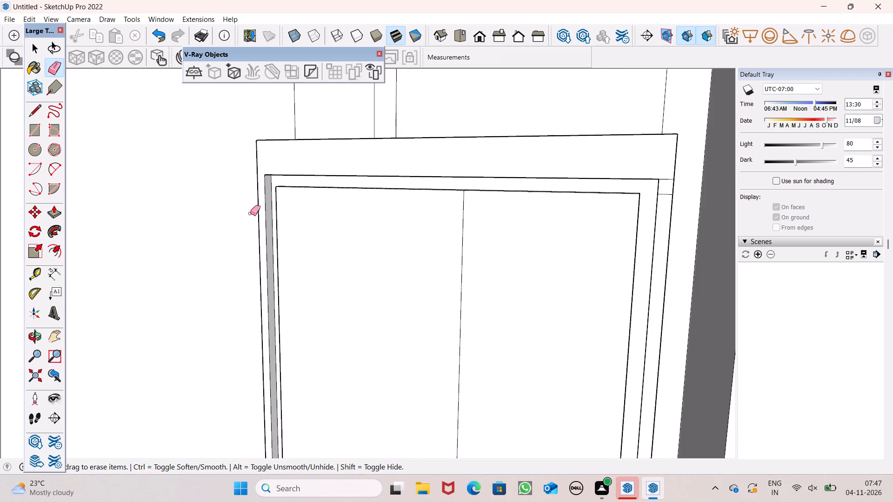
Erase the leftover line pieces at the groove's upper-right corner, both on the front face and across the groove's side wall.
middle_click_drag(247, 231, 362, 240)
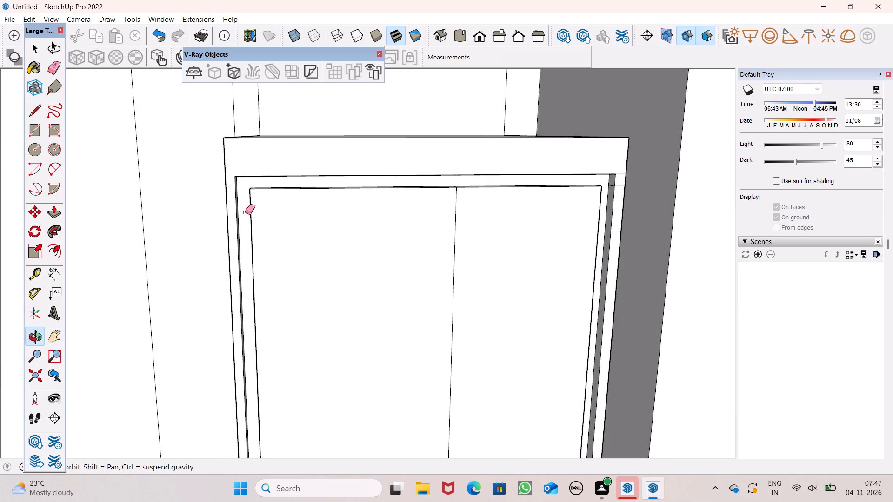
scroll(245, 212, "down", 5)
scroll(492, 182, "up", 12)
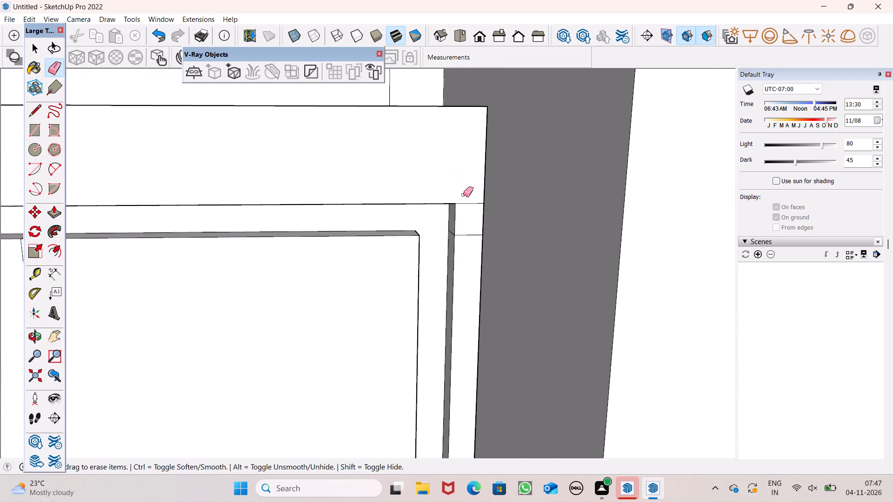
left_click_drag(464, 196, 468, 243)
middle_click_drag(461, 245, 555, 248)
scroll(456, 238, "up", 2)
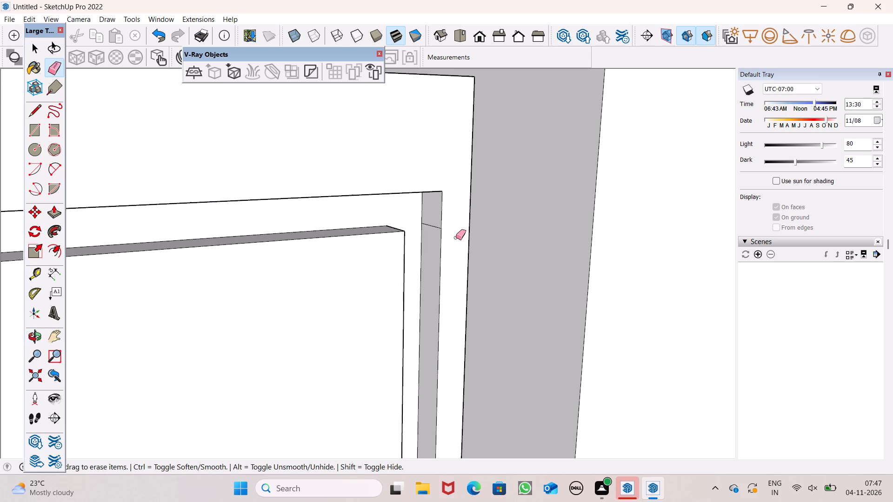
scroll(456, 238, "up", 3)
left_click_drag(427, 218, 424, 233)
scroll(409, 183, "down", 7)
middle_click_drag(451, 216, 307, 251)
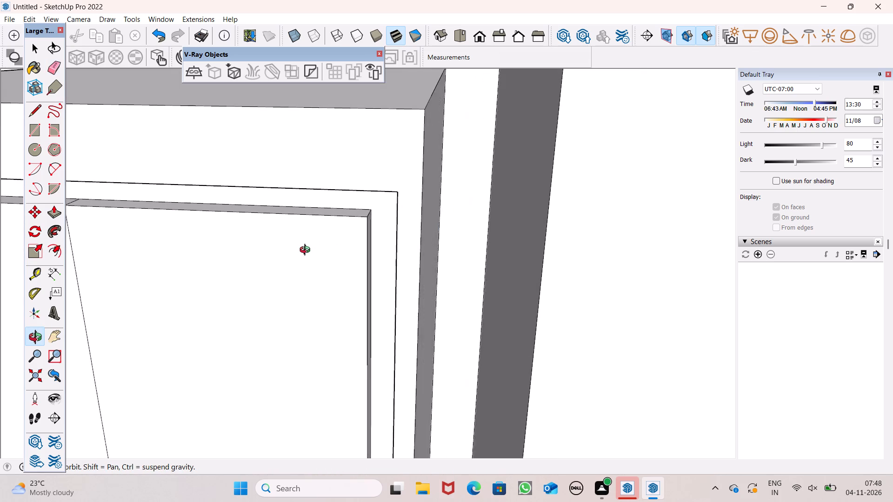
middle_click_drag(307, 251, 328, 227)
scroll(468, 204, "down", 11)
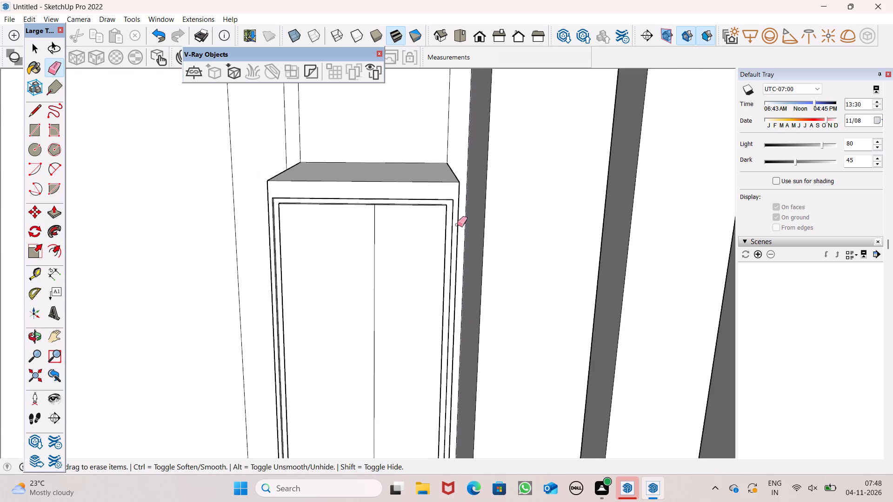
Examine the lower block's frame groove from several angles and review the whole wall strip on the house.
middle_click_drag(457, 225, 243, 121)
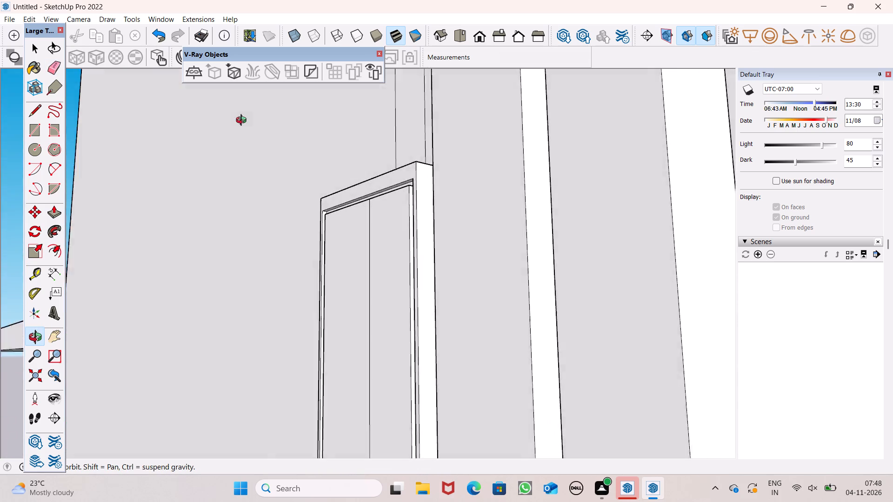
middle_click_drag(243, 121, 314, 93)
scroll(334, 228, "up", 7)
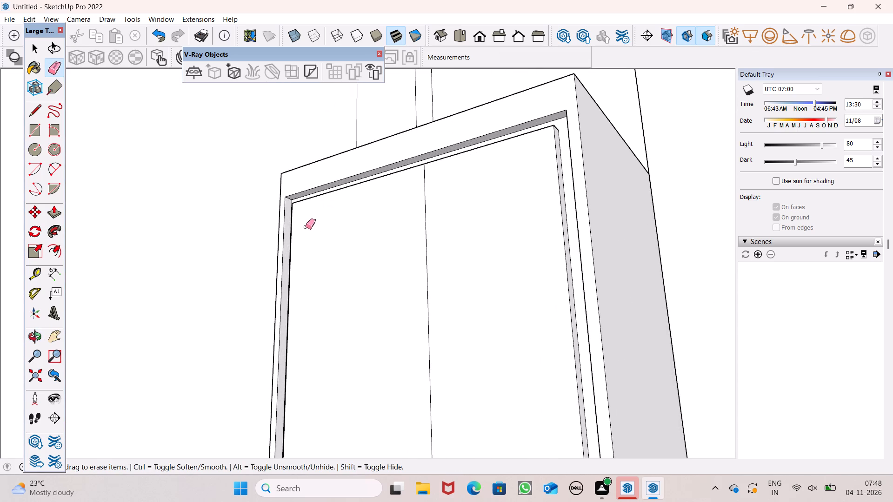
scroll(366, 206, "down", 5)
middle_click_drag(421, 202, 506, 379)
scroll(387, 179, "down", 4)
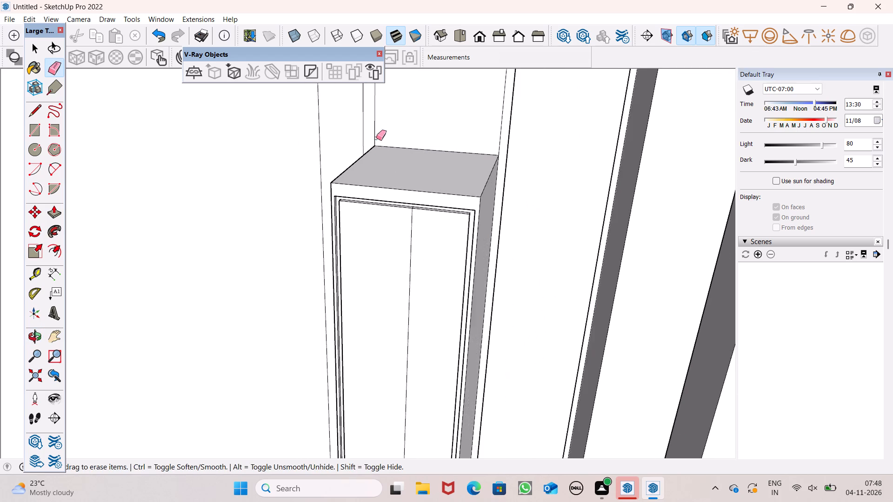
scroll(376, 138, "down", 11)
middle_click_drag(366, 198, 432, 186)
scroll(398, 150, "down", 4)
middle_click_drag(427, 243, 430, 207)
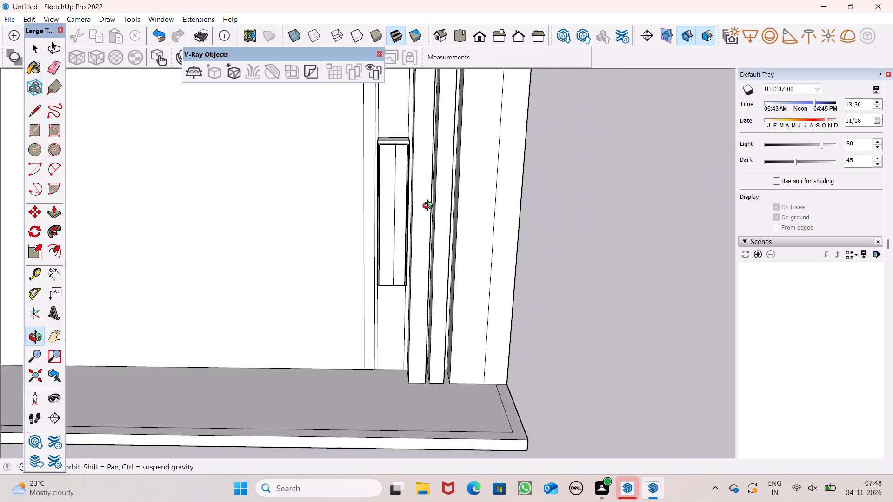
middle_click_drag(430, 207, 431, 202)
scroll(458, 270, "down", 11)
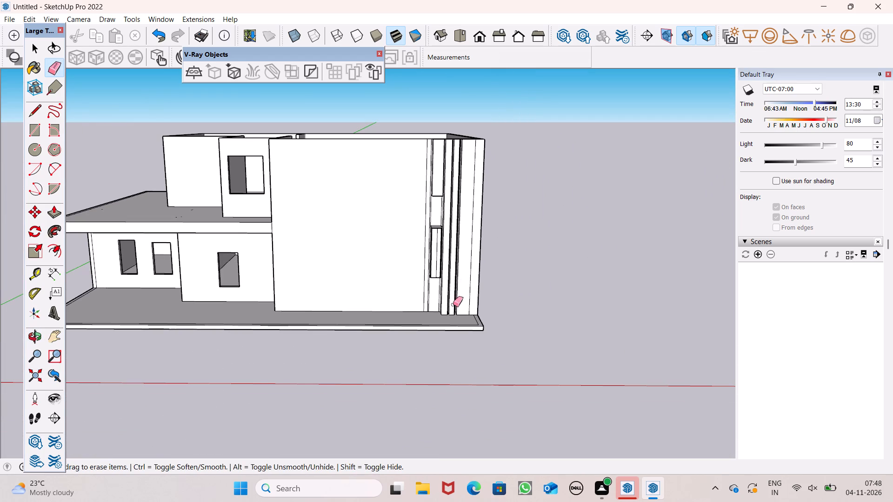
Select the vertical line on the large wall face farthest from the upper projecting block and start the Move command on it.
key("space")
scroll(424, 108, "up", 3)
scroll(367, 163, "up", 3)
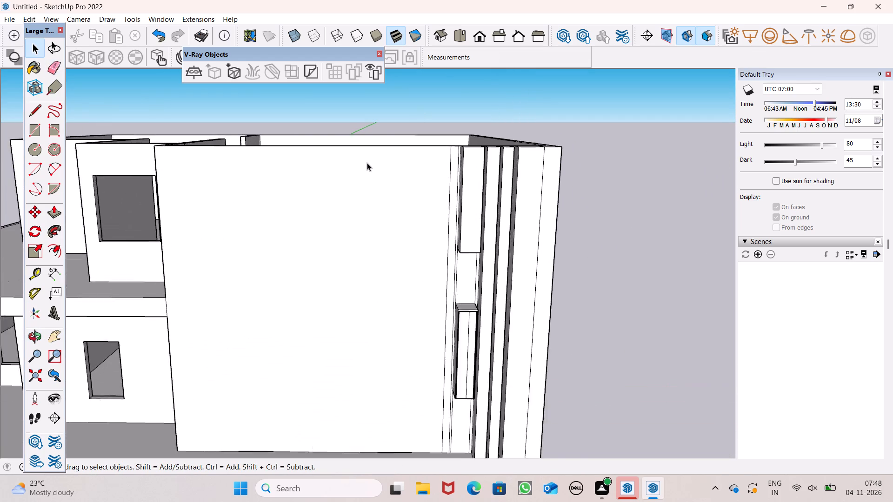
scroll(367, 163, "up", 3)
middle_click_drag(511, 159, 507, 203)
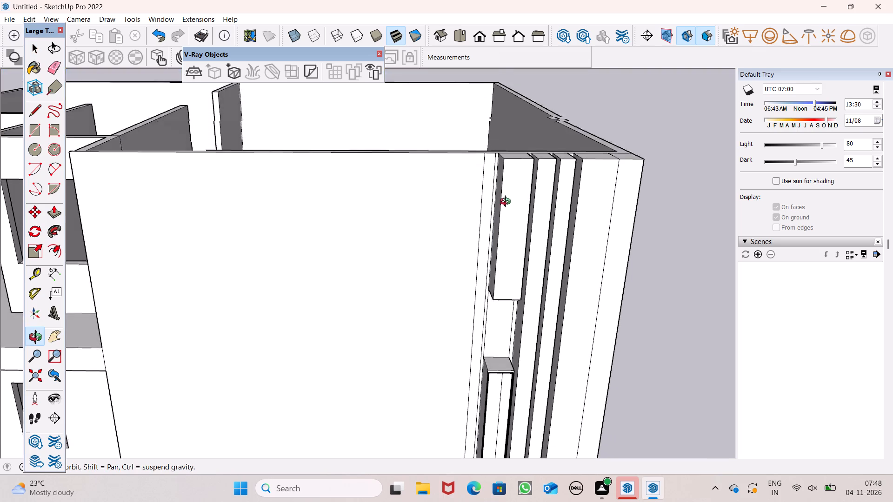
middle_click_drag(507, 203, 502, 220)
scroll(508, 219, "up", 1)
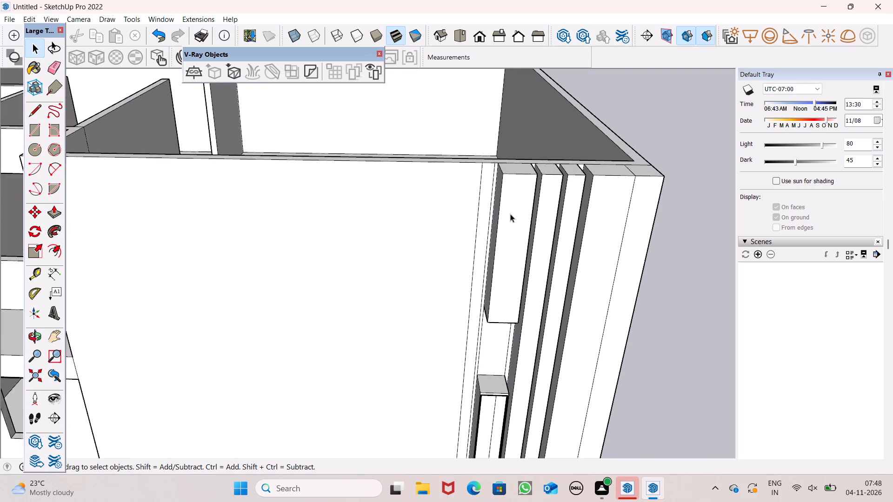
scroll(510, 214, "up", 3)
scroll(510, 197, "down", 1)
scroll(455, 152, "up", 1)
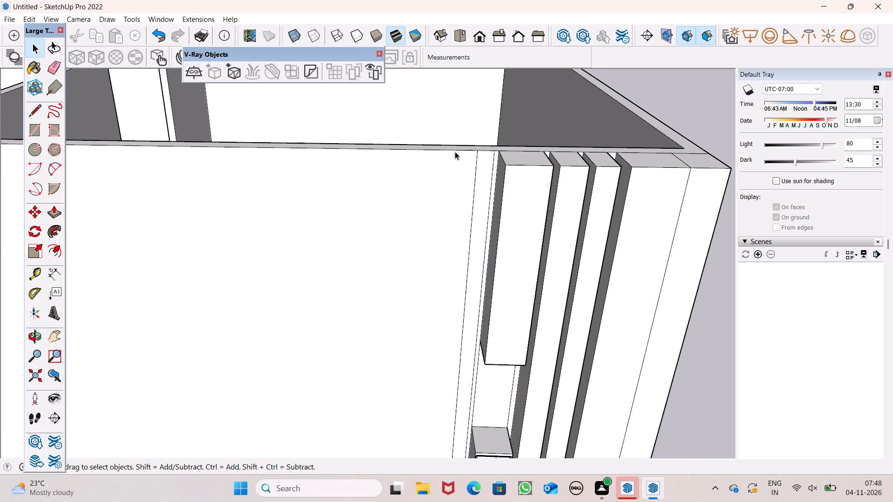
scroll(456, 147, "up", 5)
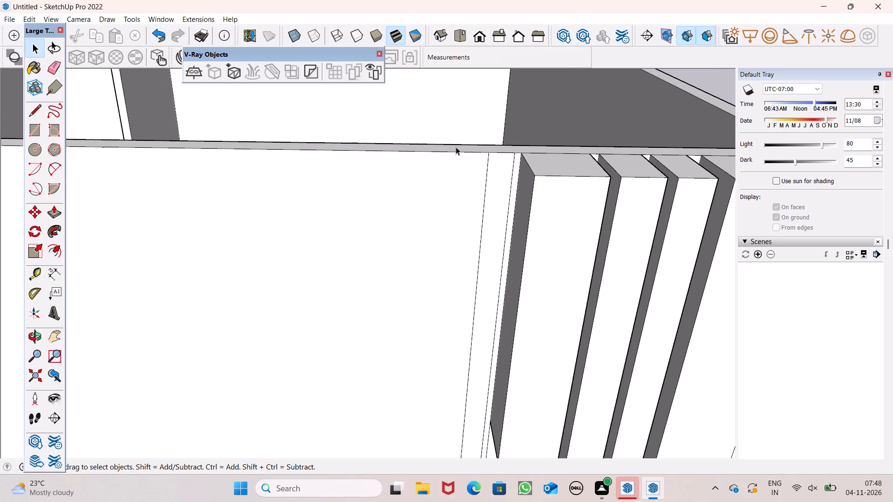
scroll(456, 147, "up", 2)
left_click(497, 191)
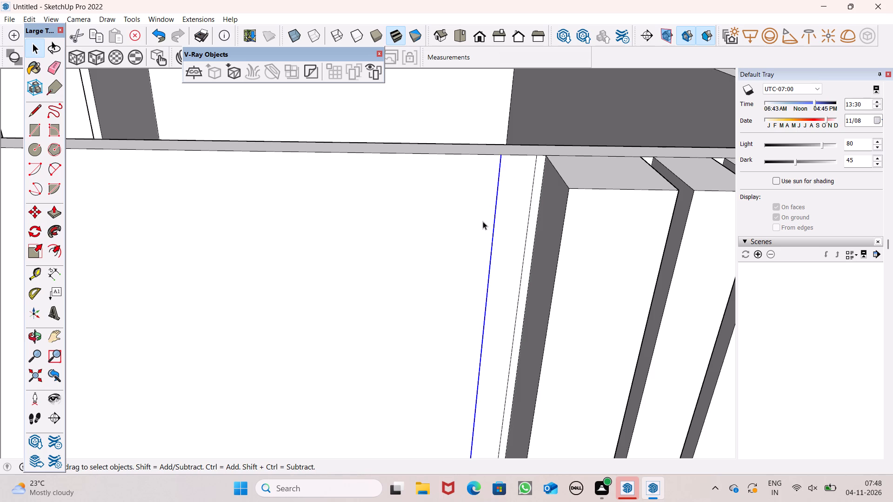
key("m")
key("Return")
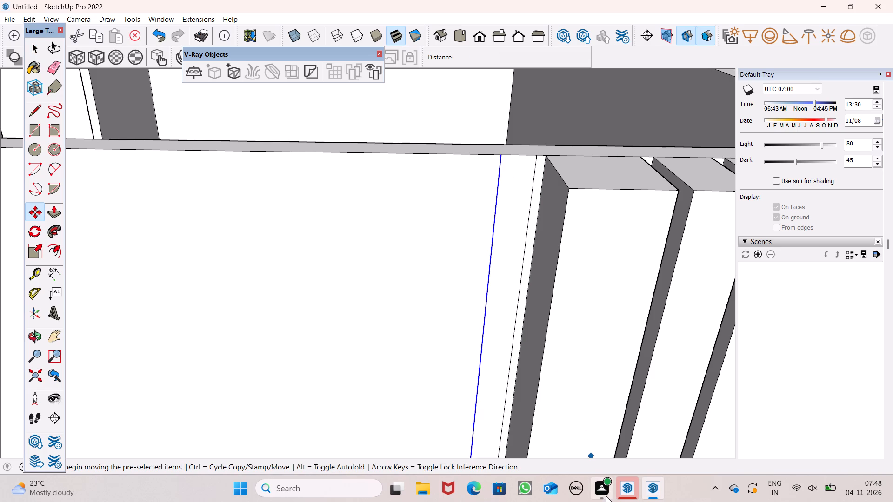
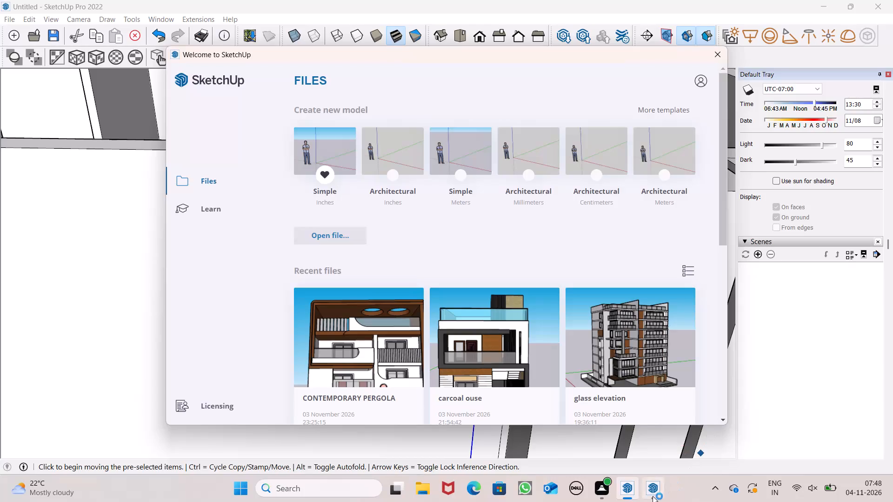
Close the welcome window and return to the wall model.
left_click(713, 54)
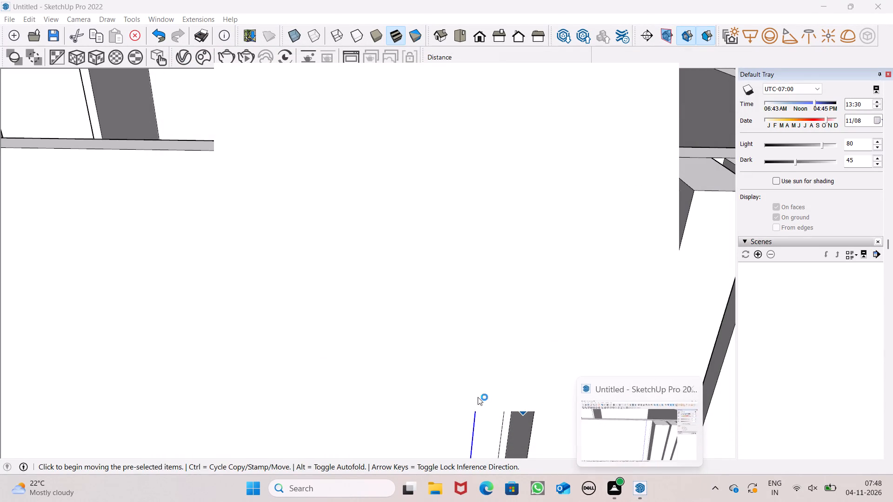
scroll(491, 257, "down", 6)
scroll(375, 215, "down", 4)
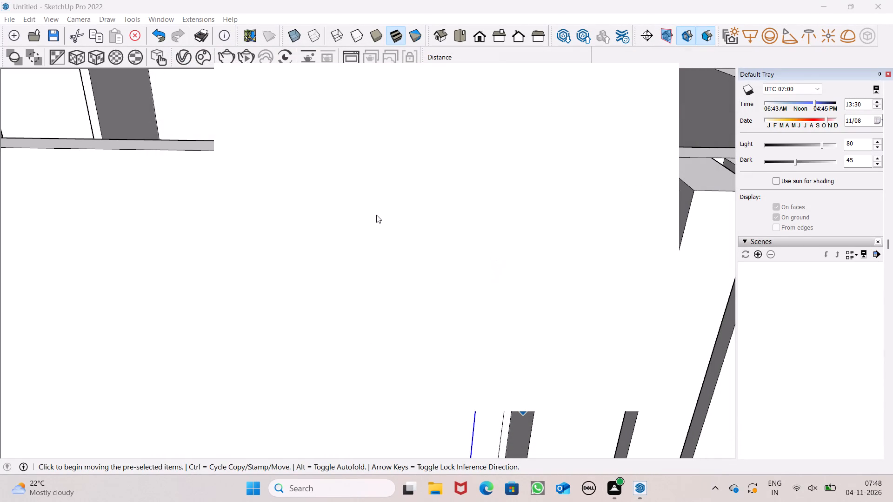
scroll(376, 215, "down", 4)
scroll(509, 215, "down", 7)
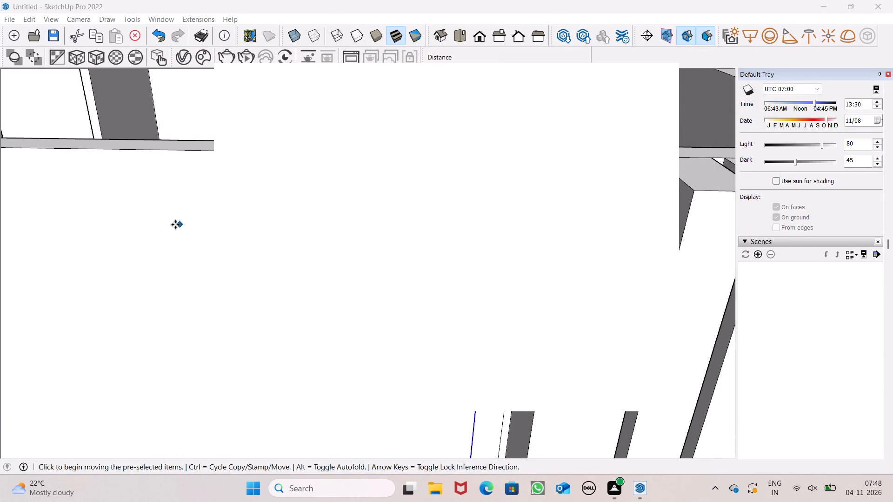
left_click(174, 225)
Copy the selected vertical wall line twice away from the upper projecting block, first leaving a narrow gap, then a wider strip.
key("space")
scroll(357, 190, "up", 1)
scroll(357, 190, "down", 3)
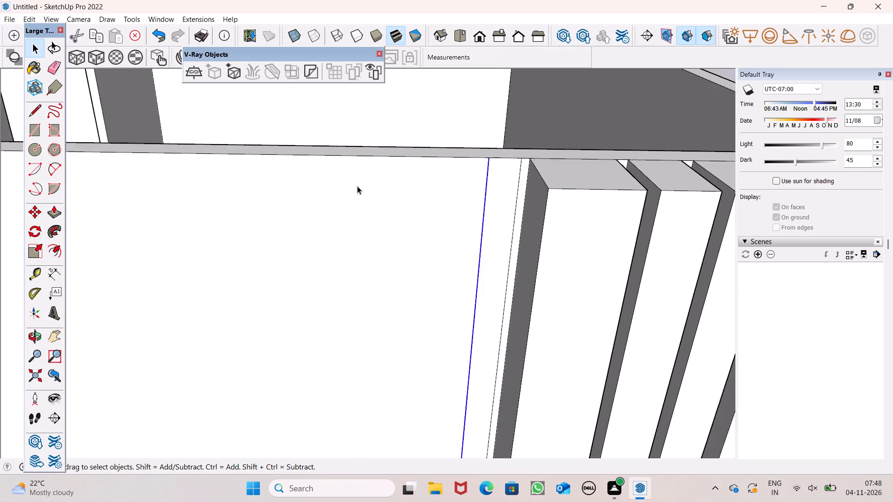
scroll(357, 186, "down", 1)
scroll(435, 159, "up", 7)
key("m")
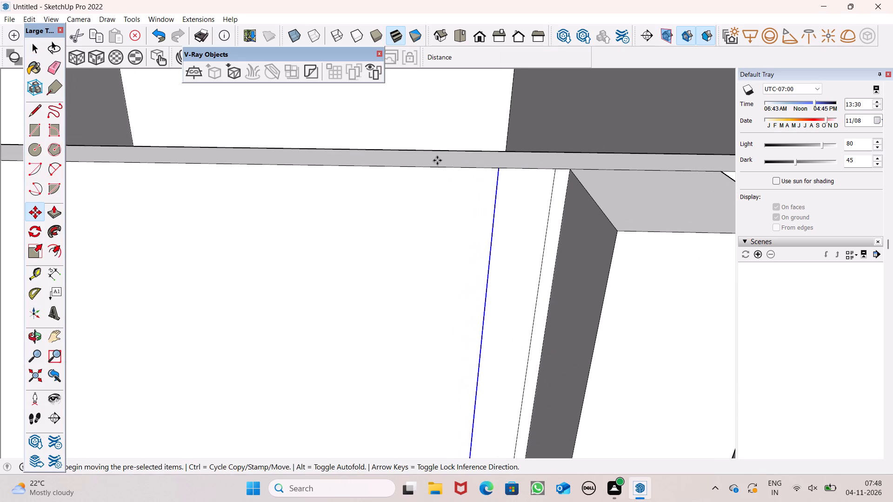
key("Return")
key("backslash")
scroll(509, 178, "up", 6)
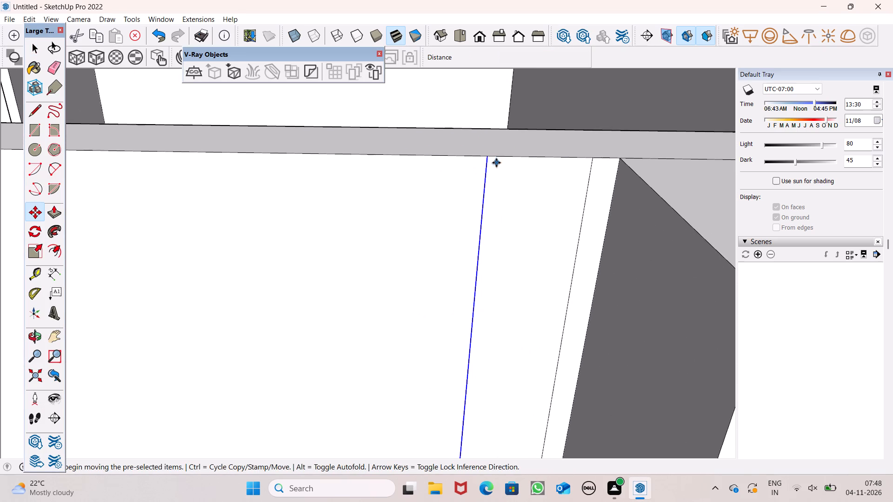
left_click_drag(485, 174, 480, 174)
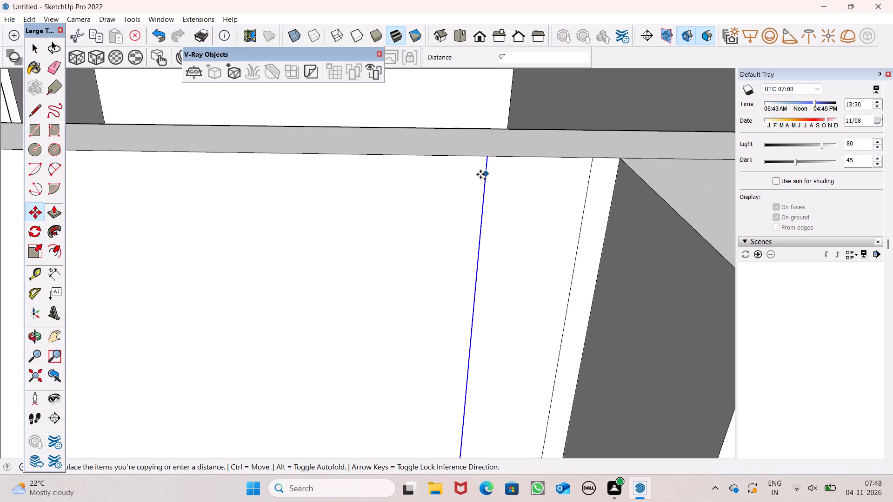
left_click_drag(480, 174, 471, 175)
left_click_drag(468, 177, 418, 181)
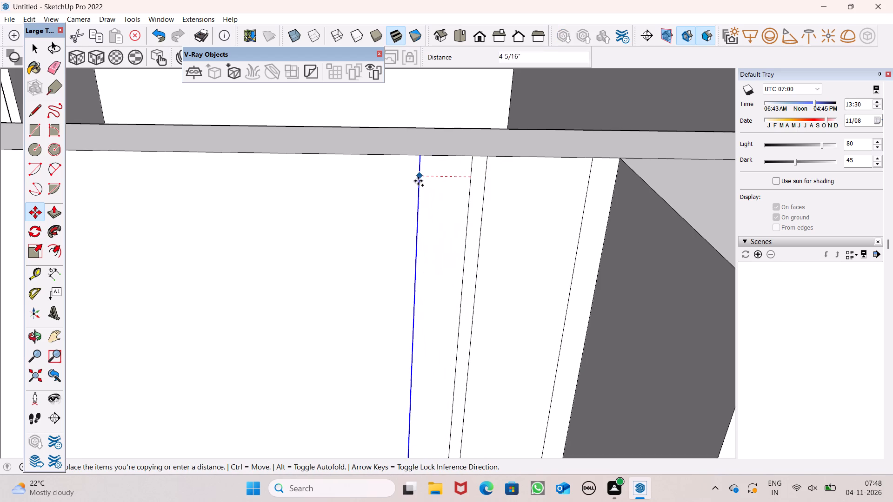
left_click_drag(418, 181, 372, 177)
Shift the newest line about 13/16" farther from the block and copy it twice, leaving another narrow gap and a wider strip.
scroll(474, 156, "down", 7)
scroll(404, 178, "up", 6)
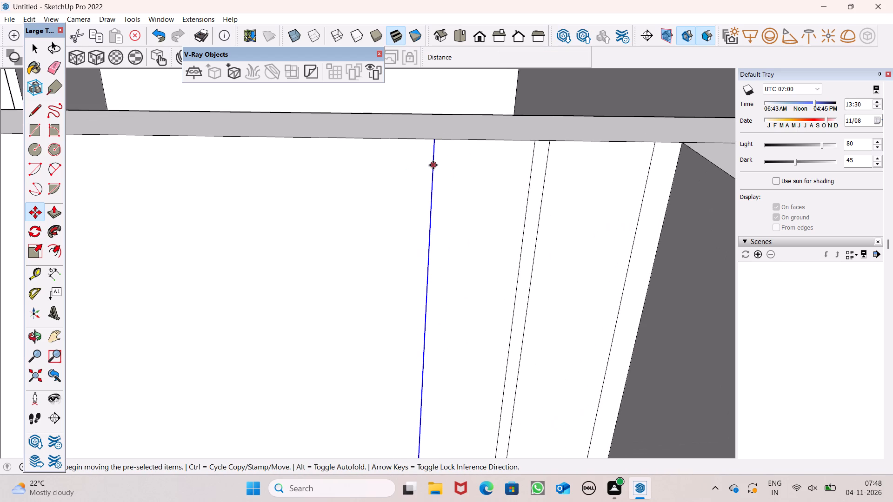
left_click_drag(433, 165, 424, 168)
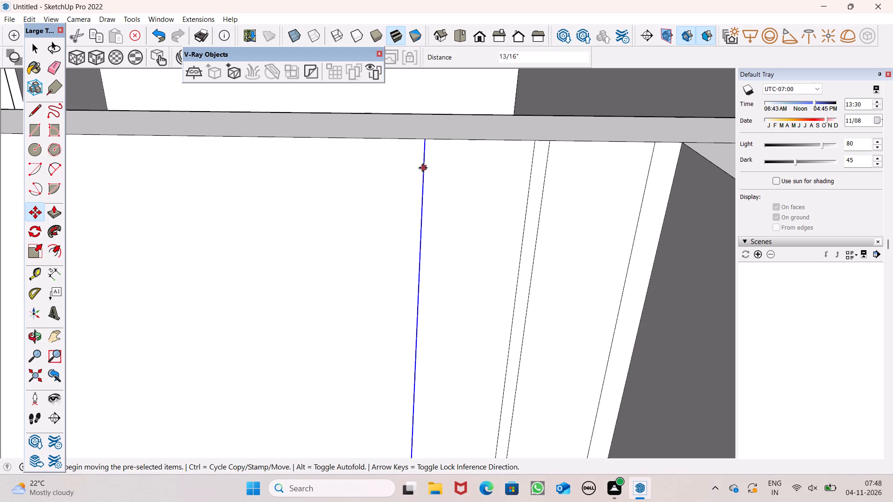
left_click_drag(423, 168, 411, 172)
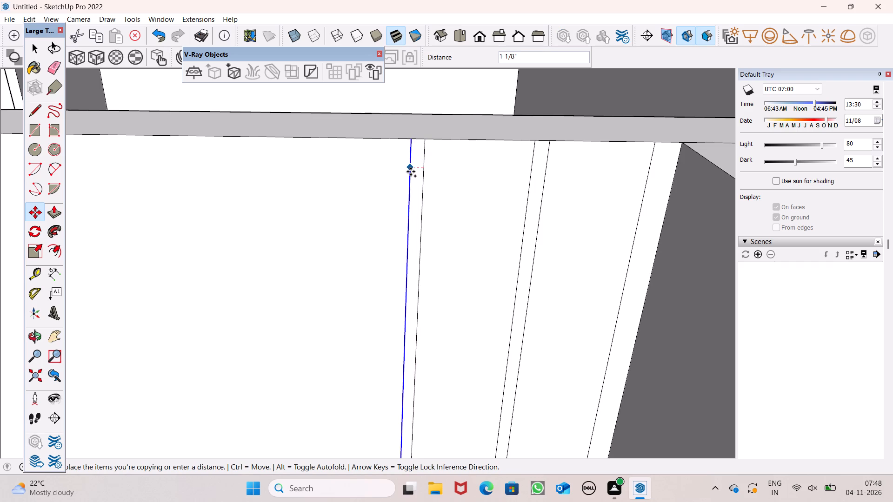
left_click_drag(411, 172, 415, 169)
left_click_drag(415, 169, 357, 170)
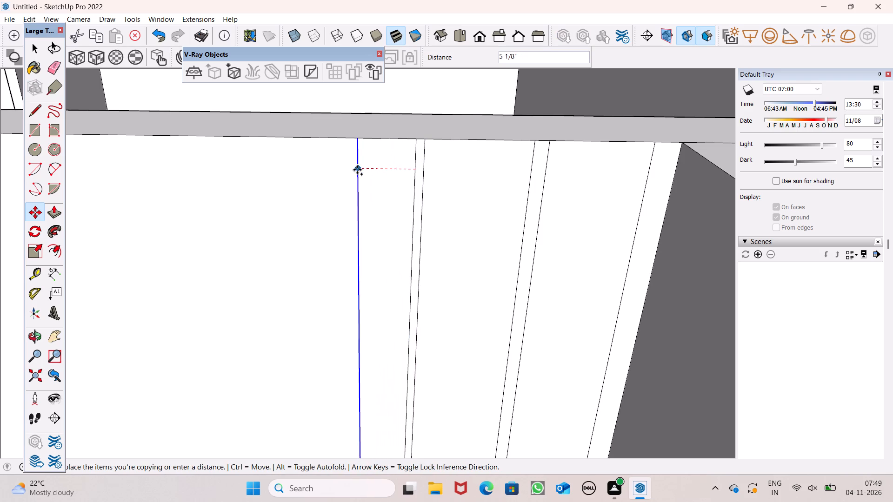
left_click_drag(357, 170, 338, 172)
Shift the farthest line about 1 11/16" outward, then copy it for a third narrow gap and a strip about 5 3/16" wide.
scroll(461, 173, "down", 9)
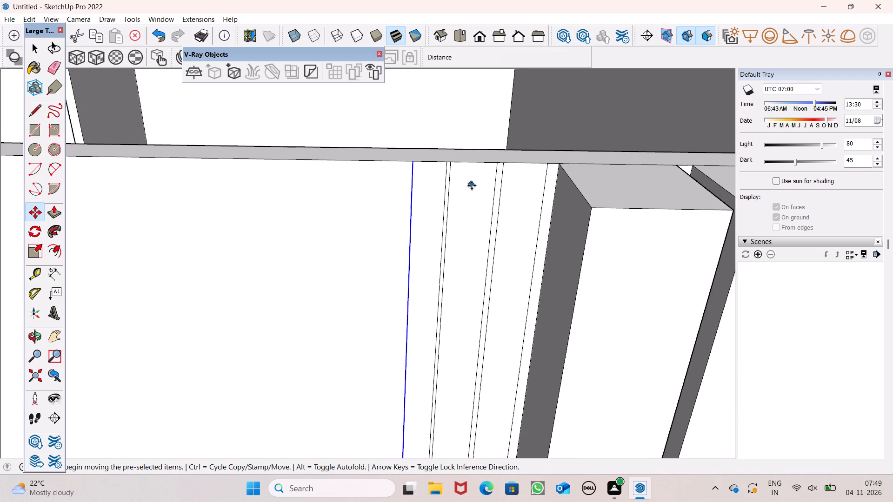
scroll(563, 210, "down", 8)
scroll(518, 200, "down", 2)
scroll(518, 202, "up", 1)
scroll(518, 202, "down", 4)
scroll(462, 200, "up", 7)
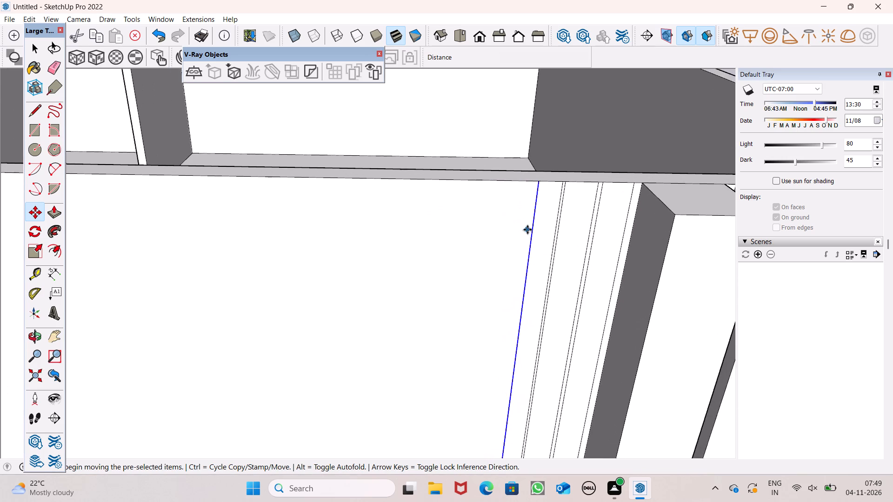
scroll(530, 231, "up", 7)
left_click_drag(536, 226, 523, 227)
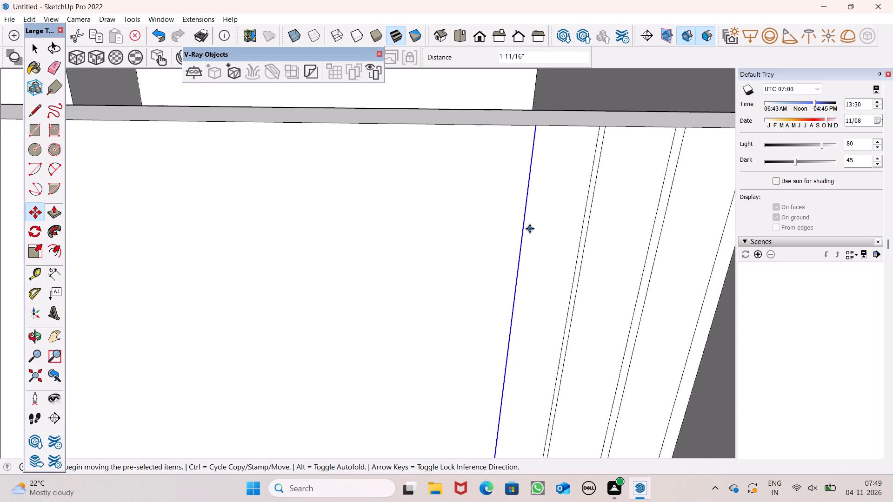
left_click_drag(525, 229, 507, 236)
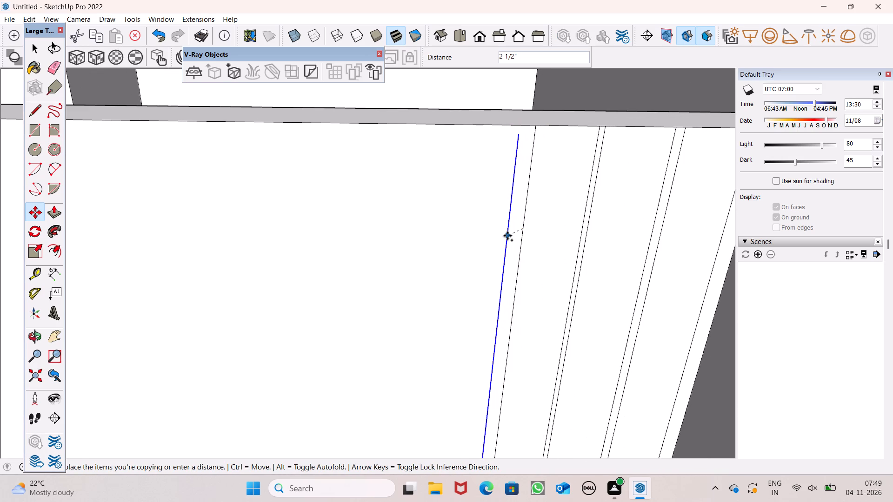
left_click_drag(507, 236, 511, 232)
left_click_drag(512, 232, 505, 232)
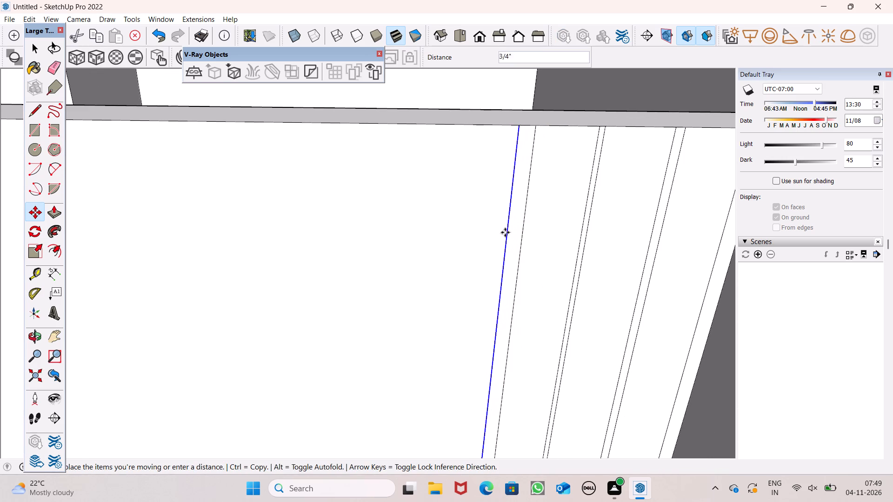
left_click_drag(505, 232, 480, 237)
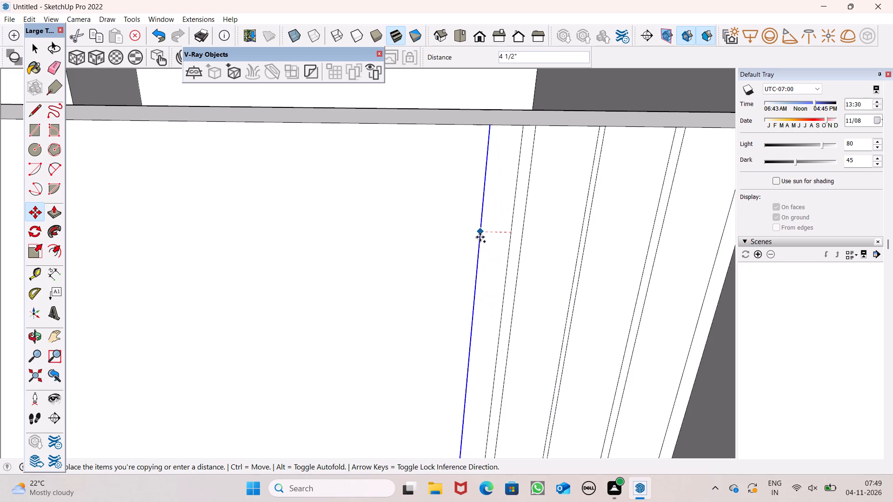
left_click_drag(480, 237, 480, 238)
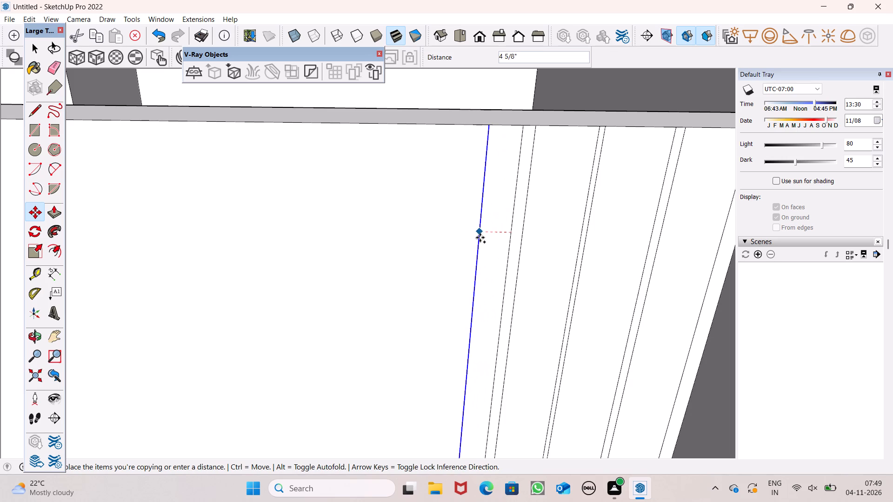
left_click_drag(480, 238, 475, 237)
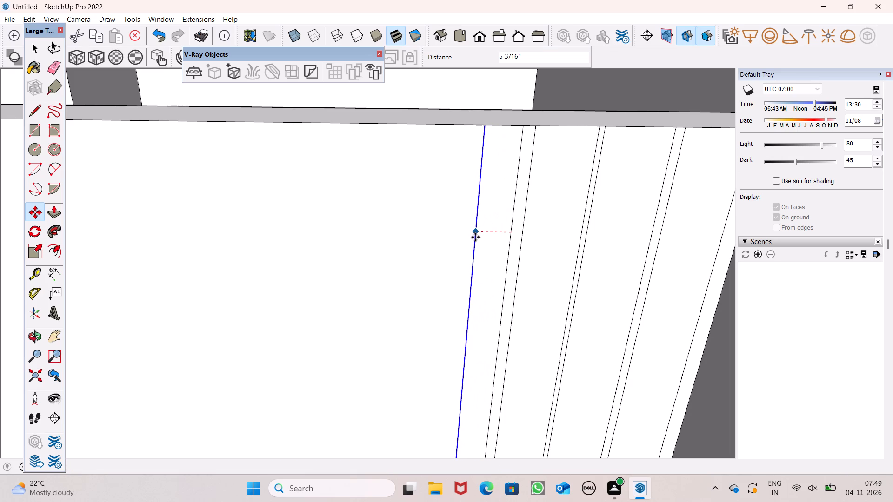
Copy the farthest line twice more along the wall for a fourth narrow gap and a final wider strip, then clear the selection.
left_click_drag(475, 237, 460, 238)
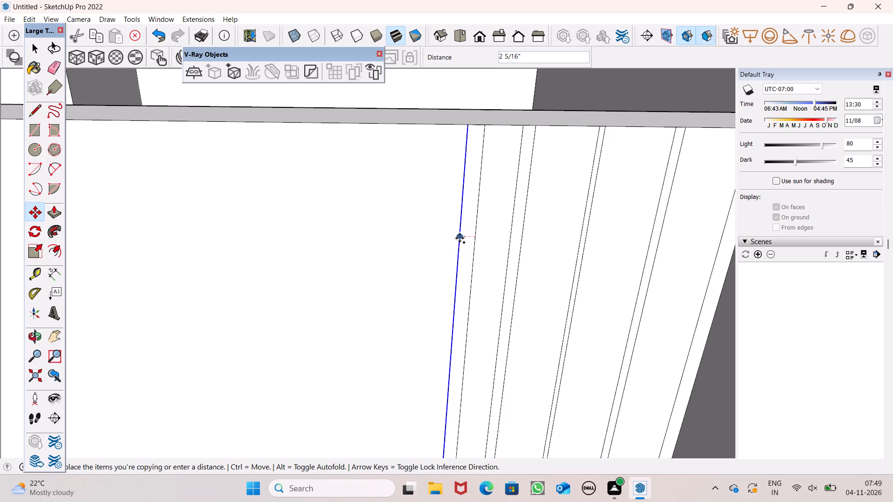
left_click_drag(460, 238, 463, 237)
left_click_drag(463, 236, 455, 236)
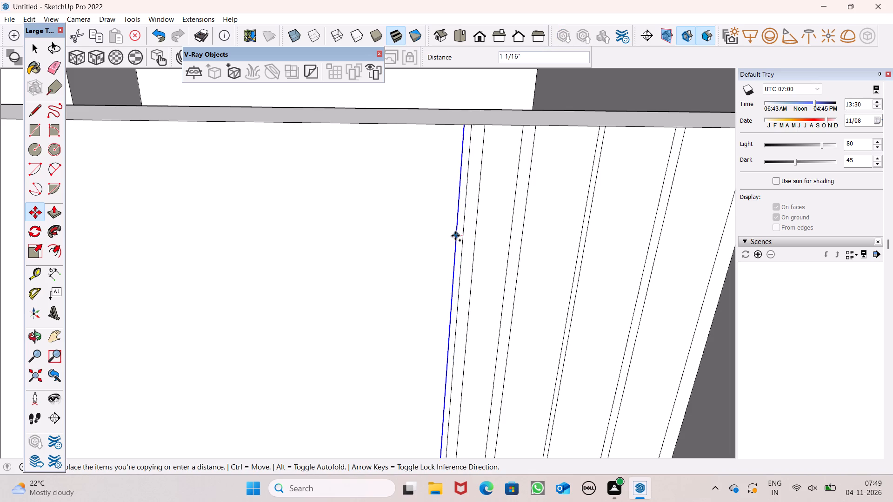
left_click_drag(455, 236, 423, 236)
scroll(321, 205, "down", 8)
key("space")
scroll(316, 199, "down", 6)
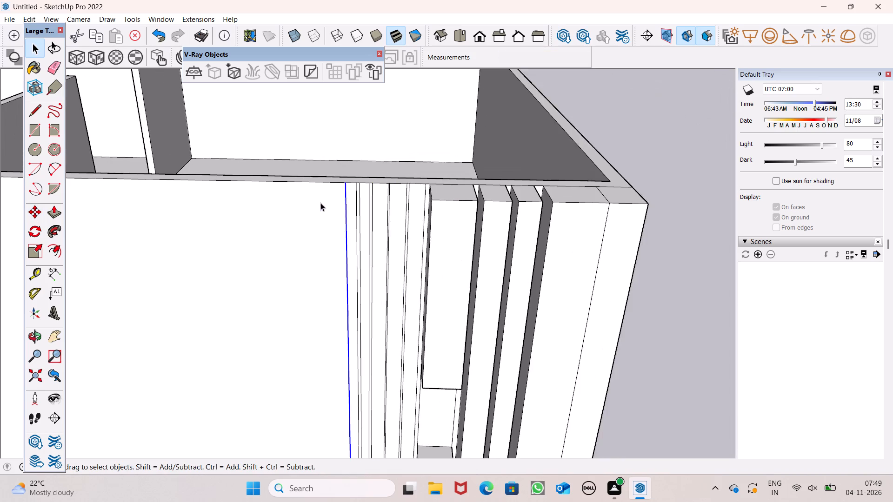
scroll(350, 185, "up", 1)
scroll(350, 186, "down", 4)
key("space")
left_click(593, 165)
Extrude the four wider strips beside the upper block outward 1' 11 7/8", flush with the block, leaving the narrow gaps recessed.
scroll(531, 144, "down", 3)
middle_click_drag(495, 174, 499, 213)
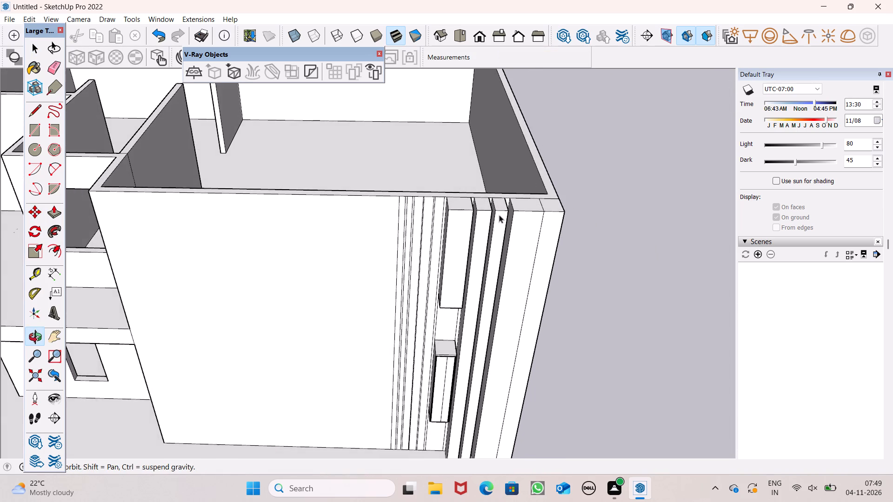
scroll(393, 265, "up", 8)
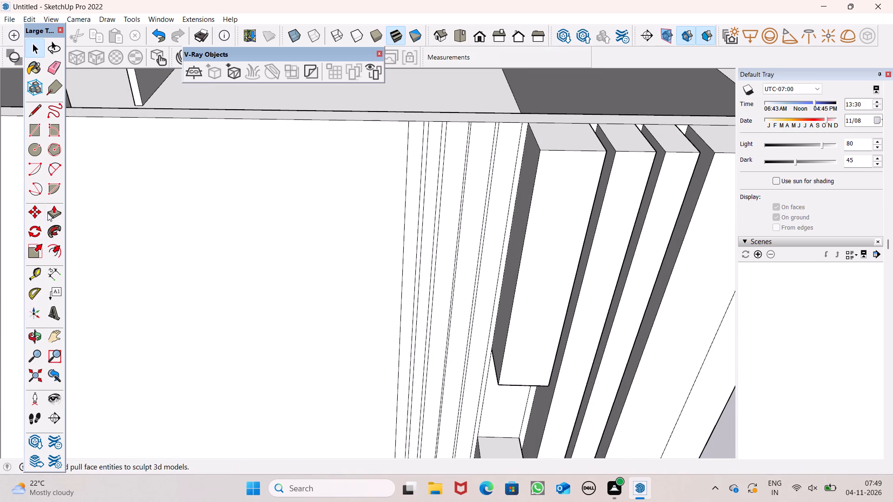
left_click(49, 212)
scroll(221, 241, "down", 4)
middle_click_drag(345, 240, 353, 273)
scroll(353, 273, "up", 5)
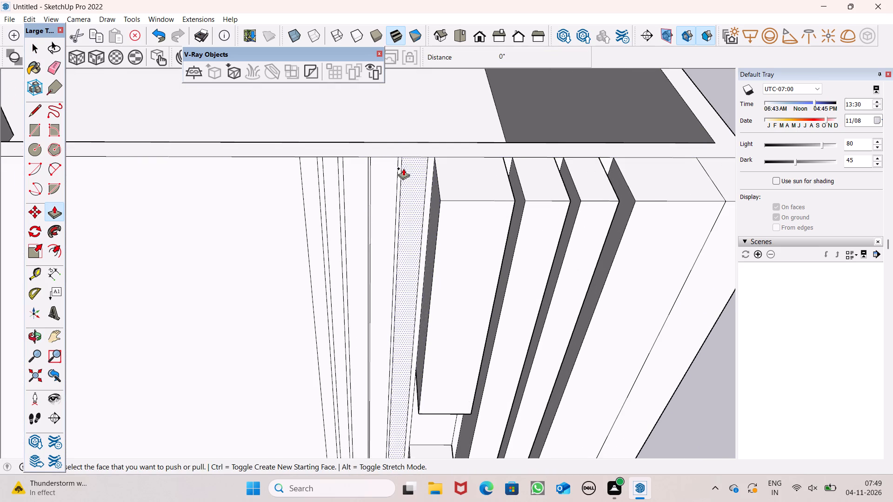
left_click_drag(420, 168, 441, 201)
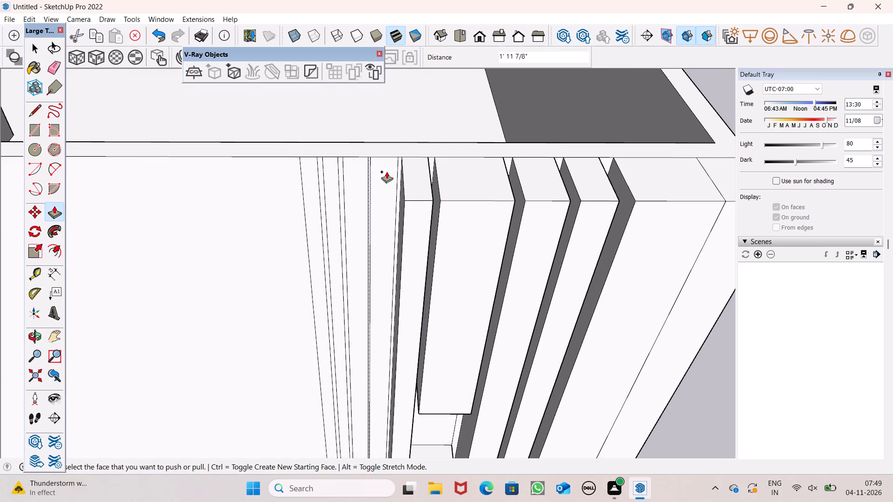
left_click_drag(386, 182, 410, 205)
left_click_drag(350, 181, 365, 202)
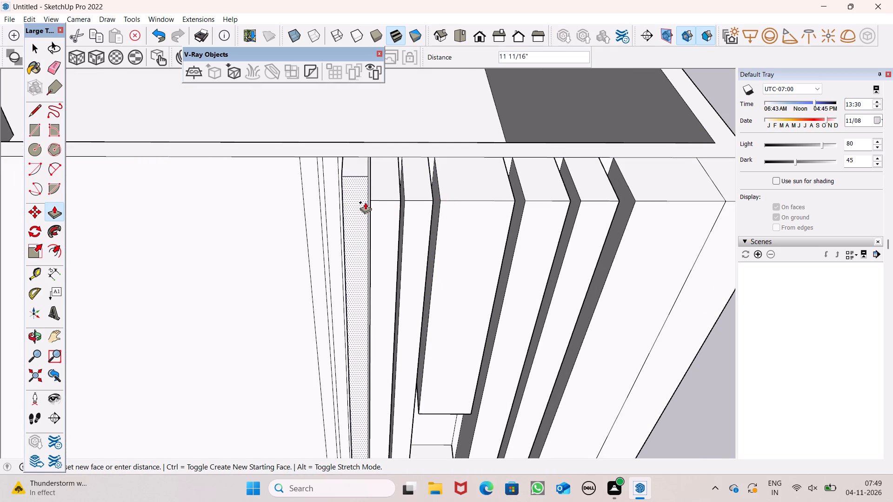
left_click_drag(365, 202, 375, 201)
left_click_drag(334, 185, 345, 204)
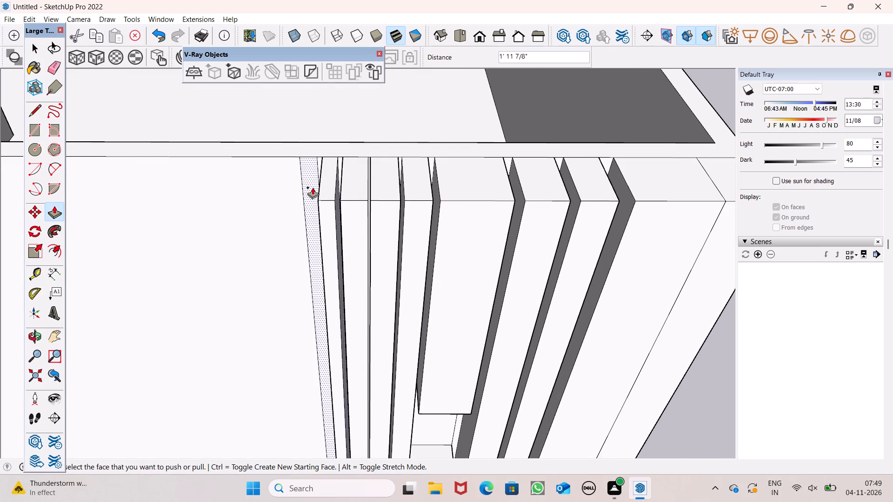
Erase the two leftover vertical lines on the large wall face beside the outermost projecting strip.
scroll(385, 176, "down", 7)
middle_click_drag(386, 200, 392, 98)
scroll(392, 103, "up", 1)
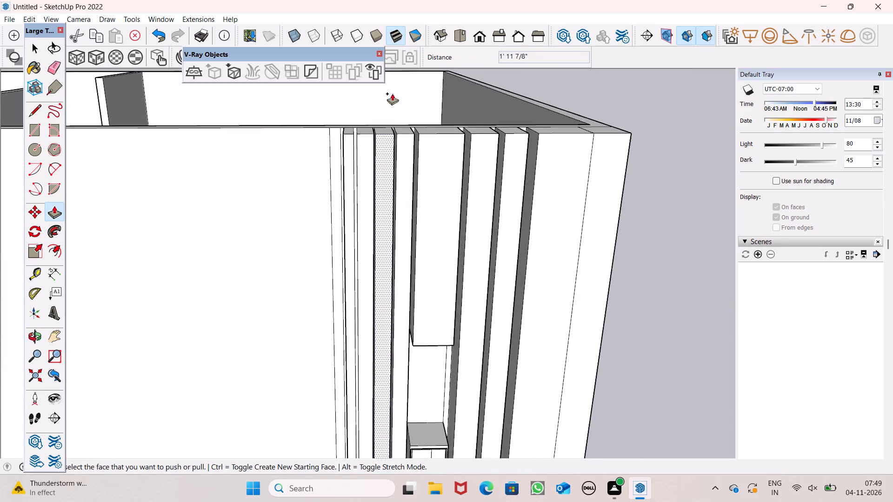
scroll(440, 151, "down", 2)
middle_click_drag(423, 164, 545, 215)
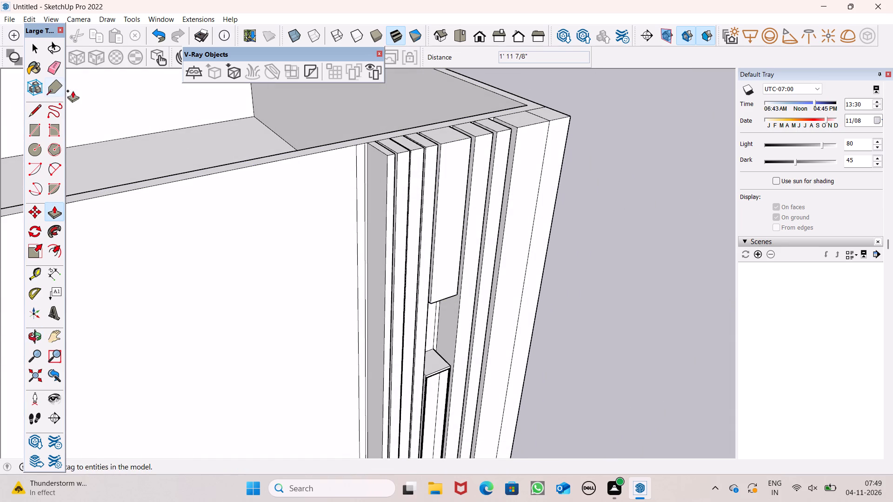
left_click(58, 72)
scroll(317, 178, "up", 5)
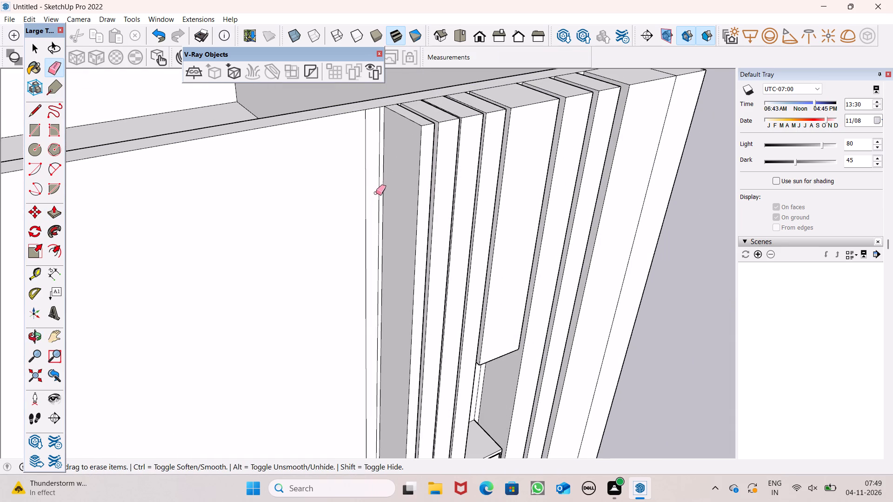
left_click_drag(380, 188, 364, 192)
Widen the outermost projecting strip by pulling its exposed side face about 2 3/4" toward the large wall face.
middle_click_drag(347, 205, 327, 258)
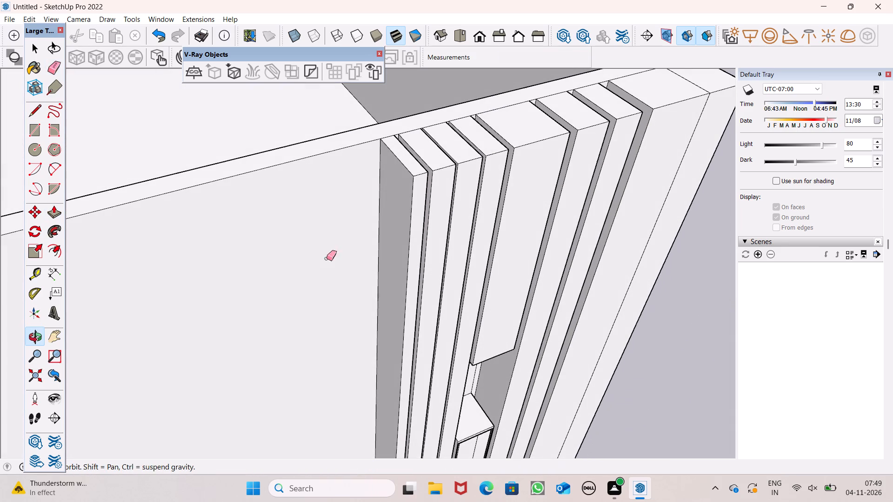
middle_click_drag(327, 258, 328, 257)
left_click(56, 213)
scroll(404, 163, "up", 6)
left_click_drag(404, 199, 391, 206)
Examine the widened outermost strip and the full row of projecting strips from above and from the front.
scroll(399, 143, "down", 4)
scroll(400, 150, "up", 1)
middle_click_drag(506, 231, 394, 200)
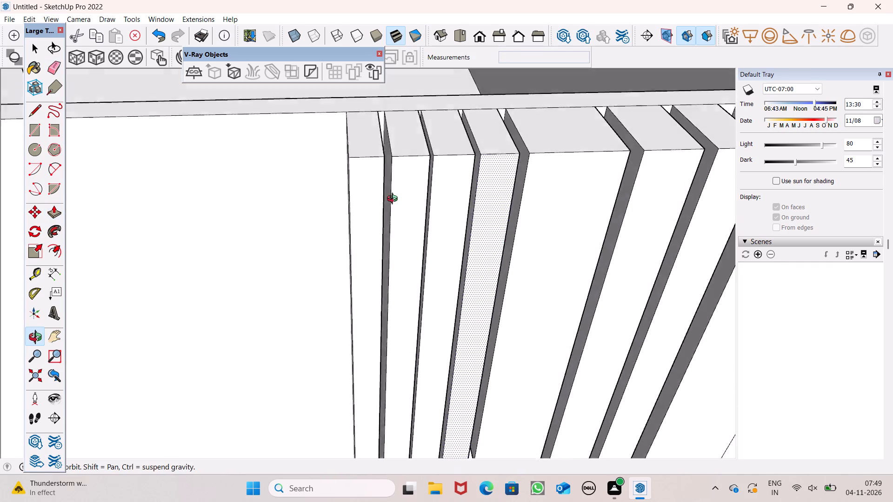
middle_click_drag(394, 200, 382, 180)
scroll(387, 195, "up", 1)
scroll(455, 126, "down", 13)
middle_click_drag(505, 210, 471, 107)
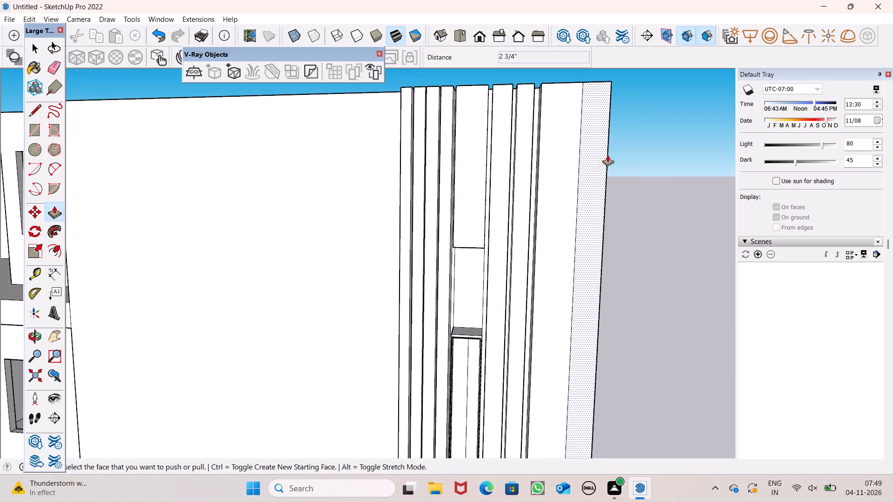
Examine the row of projecting strips and the whole house exterior from the front and from above.
scroll(596, 163, "down", 3)
key("space")
scroll(554, 176, "down", 2)
middle_click_drag(496, 179, 579, 220)
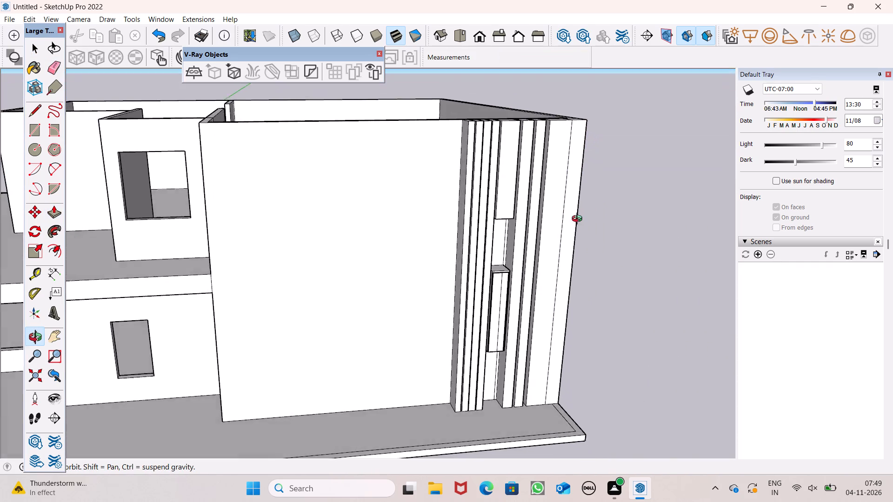
middle_click_drag(579, 220, 493, 192)
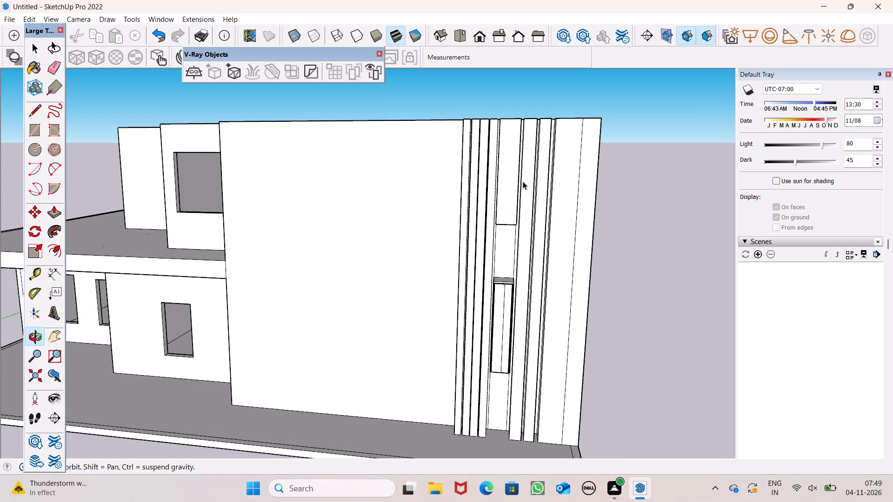
scroll(516, 181, "down", 6)
middle_click_drag(472, 205, 504, 221)
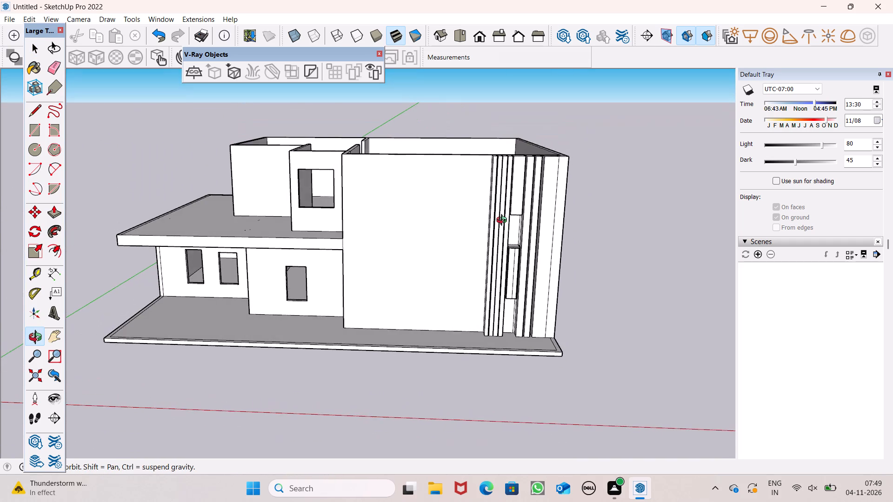
middle_click_drag(504, 221, 555, 286)
scroll(297, 209, "up", 3)
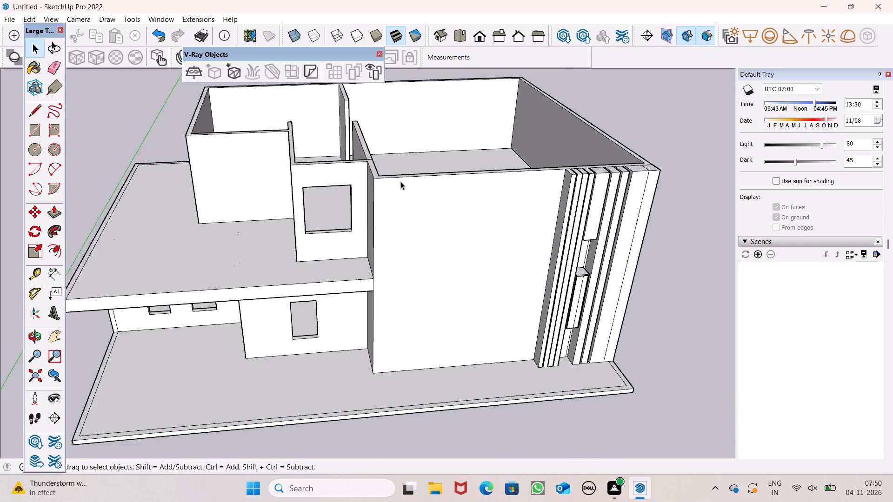
scroll(400, 181, "up", 5)
scroll(666, 148, "up", 3)
scroll(501, 152, "down", 6)
middle_click_drag(582, 218, 545, 140)
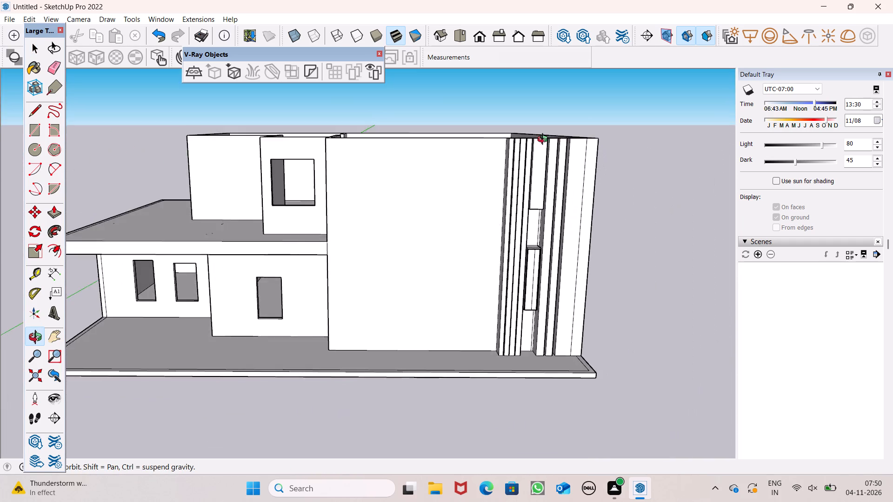
middle_click_drag(545, 140, 612, 206)
Undo the outermost strip's widening and the erasure of the two vertical lines beside it.
key("ctrl+z")
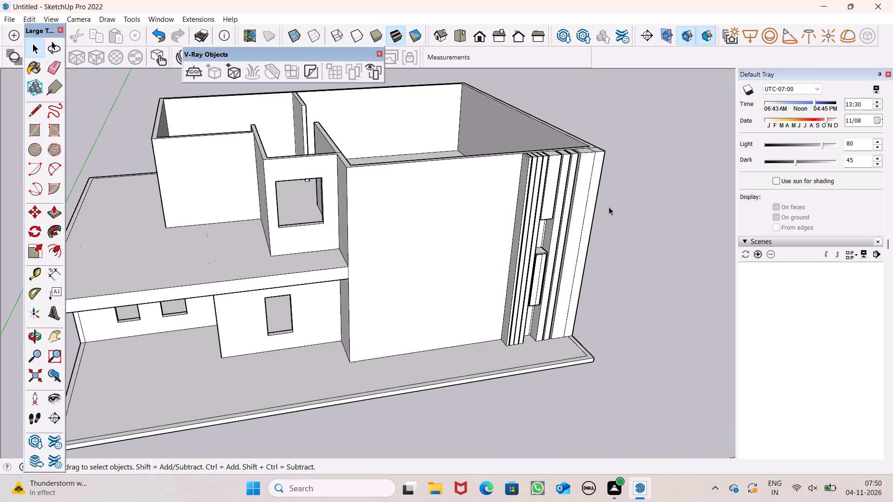
scroll(576, 207, "up", 4)
key("ctrl+z")
scroll(463, 150, "up", 7)
scroll(503, 142, "up", 1)
middle_click_drag(503, 148, 460, 185)
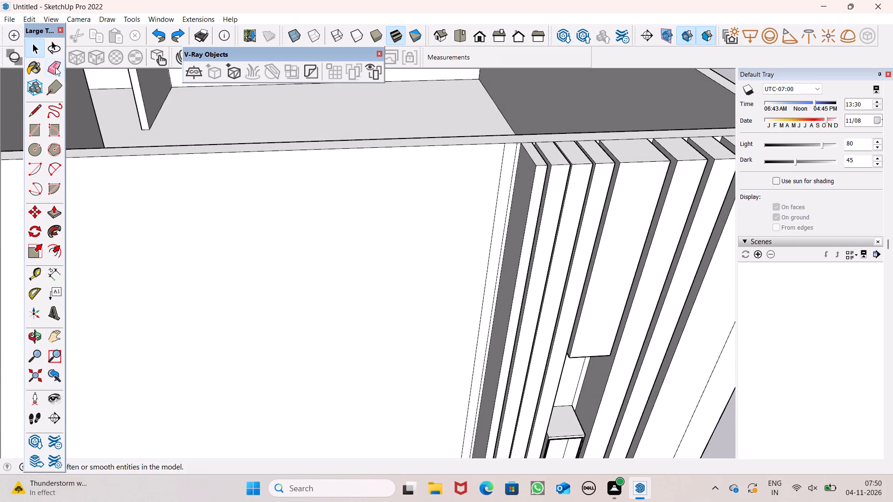
Erase the vertical line nearest the outermost projecting strip on the large wall face.
left_click(55, 67)
scroll(393, 178, "up", 3)
left_click(545, 164)
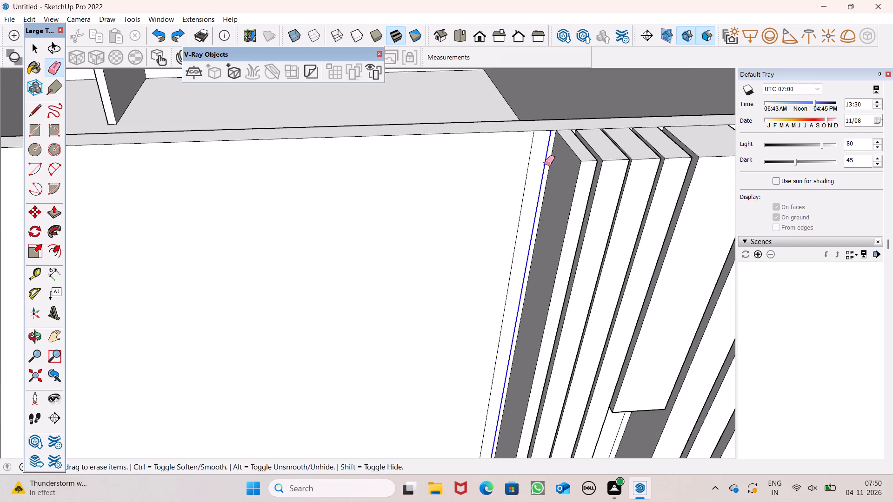
Widen the outermost projecting strip by pulling its exposed side face toward the remaining vertical line, leaving a narrow gap.
left_click(53, 214)
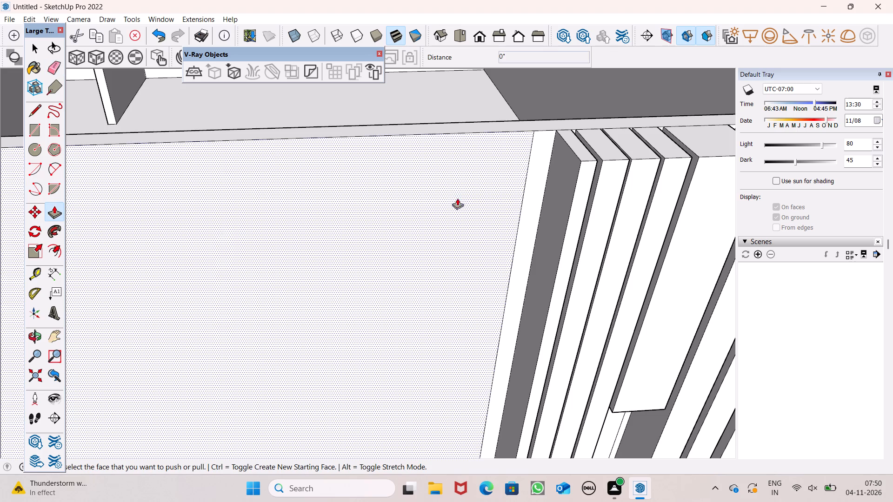
scroll(572, 179, "up", 4)
left_click_drag(566, 166, 540, 169)
scroll(516, 137, "down", 6)
middle_click(521, 193)
key("space")
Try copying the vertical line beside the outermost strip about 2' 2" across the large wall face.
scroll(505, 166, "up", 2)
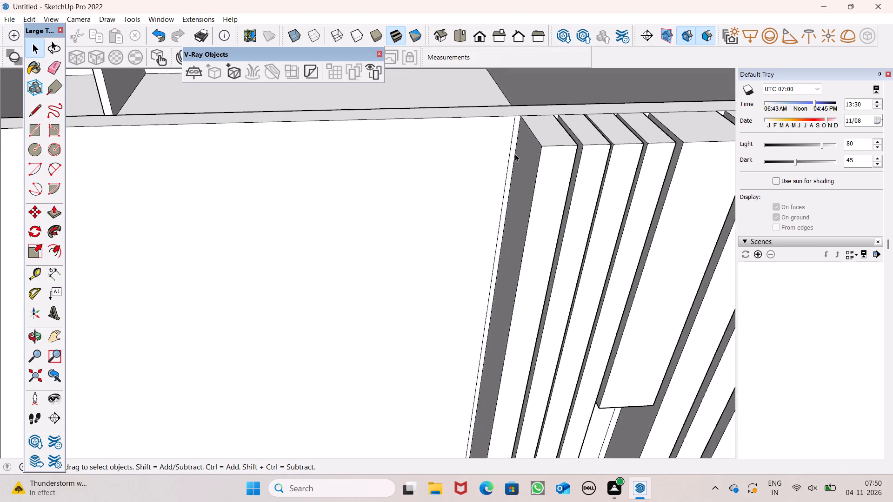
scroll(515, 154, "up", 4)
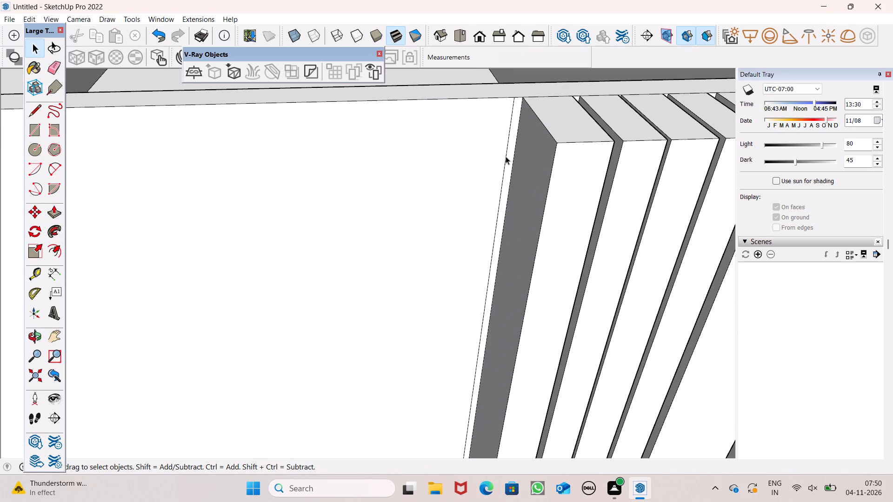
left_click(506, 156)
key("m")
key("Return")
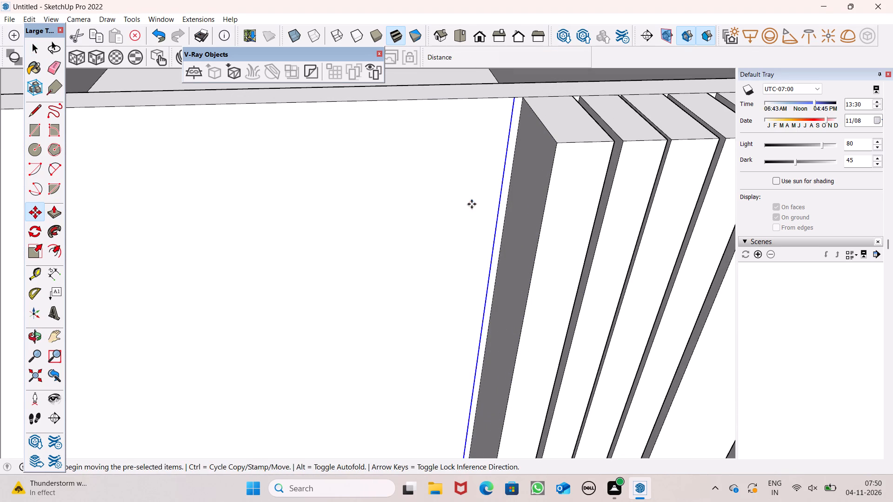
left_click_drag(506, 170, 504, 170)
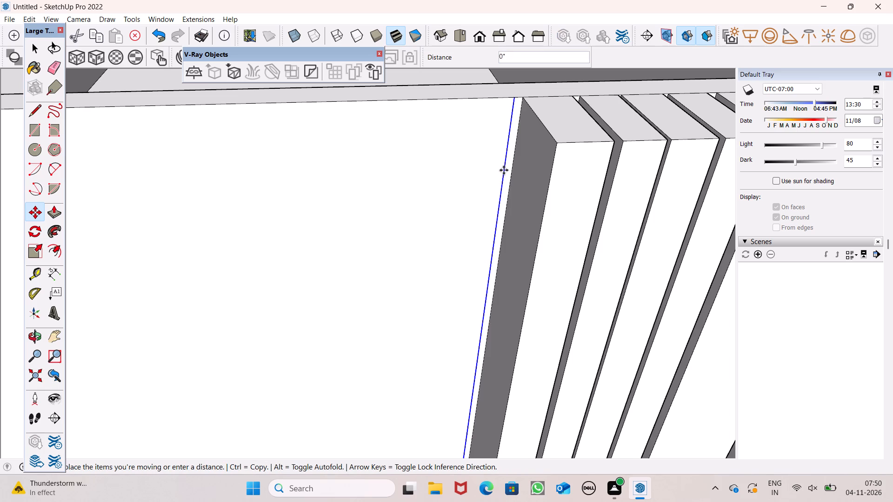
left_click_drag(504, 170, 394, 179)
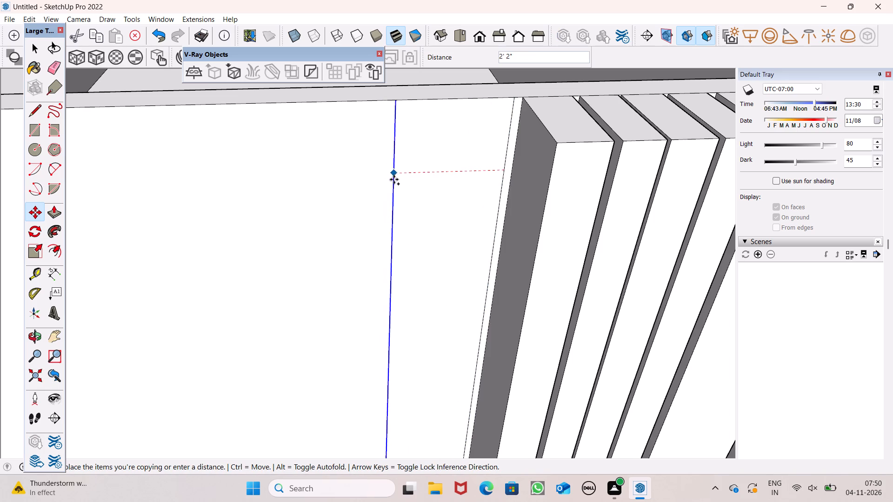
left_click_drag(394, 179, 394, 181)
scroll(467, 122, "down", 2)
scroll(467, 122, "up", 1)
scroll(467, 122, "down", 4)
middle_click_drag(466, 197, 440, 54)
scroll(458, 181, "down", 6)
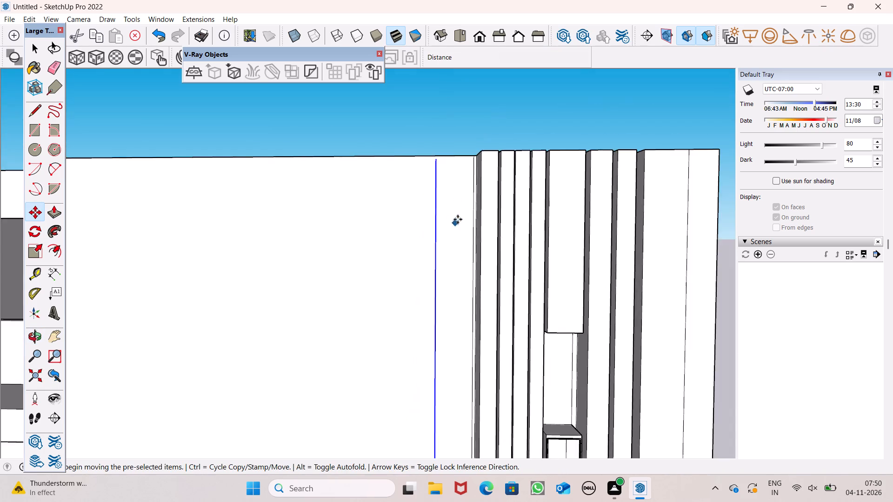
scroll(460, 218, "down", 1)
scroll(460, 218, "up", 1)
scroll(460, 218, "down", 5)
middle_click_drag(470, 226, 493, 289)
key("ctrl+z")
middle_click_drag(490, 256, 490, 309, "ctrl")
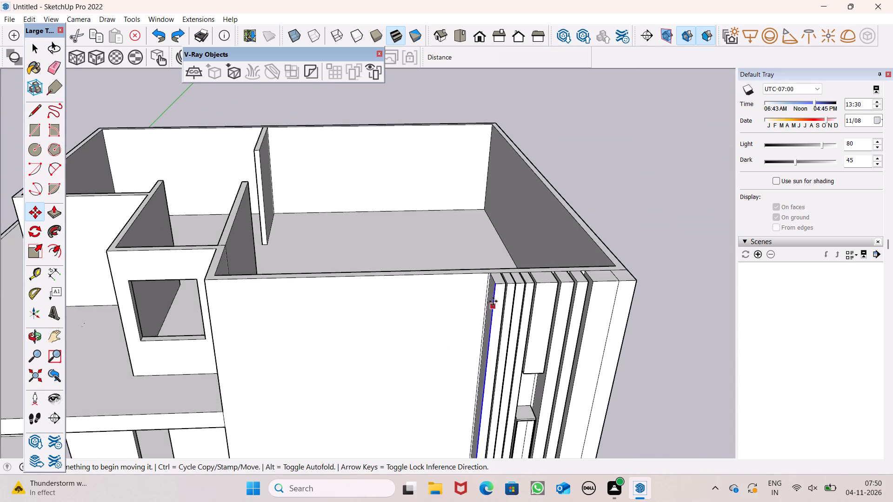
Copy the vertical line beside the outermost strip successively by about 1' 9 5/8", 2 3/8" and 2' 1 13/16" across the large wall face.
scroll(493, 295, "up", 15)
key("space")
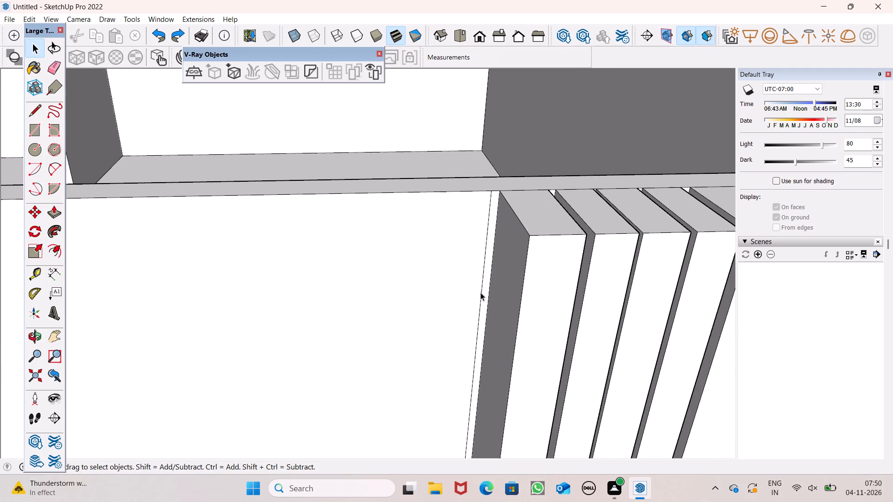
left_click(480, 292)
key("m")
key("Return")
scroll(479, 292, "down", 5)
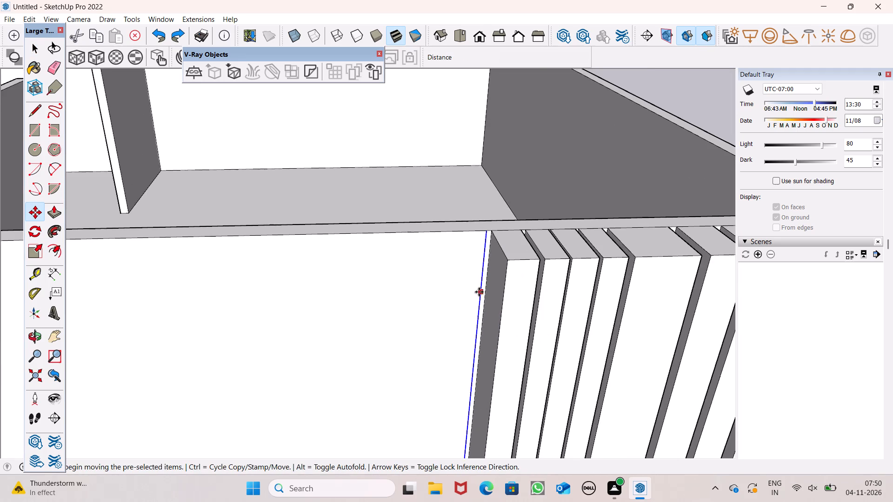
scroll(334, 252, "up", 6)
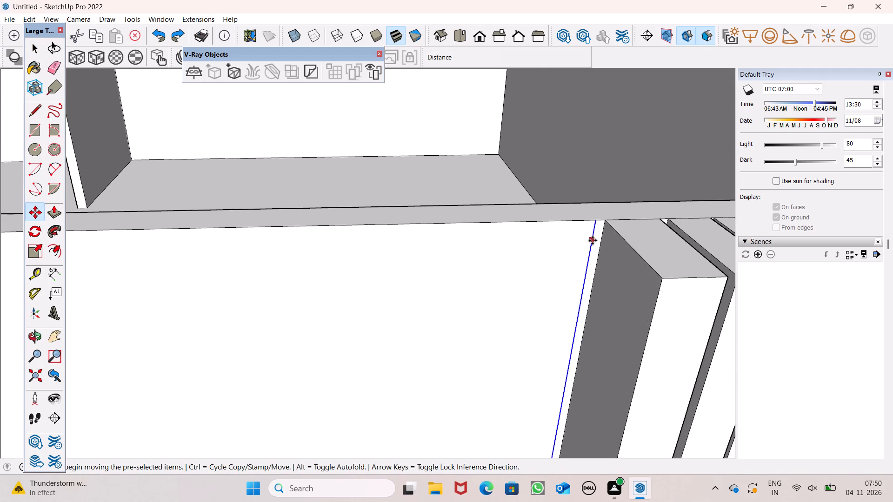
left_click_drag(593, 240, 485, 246)
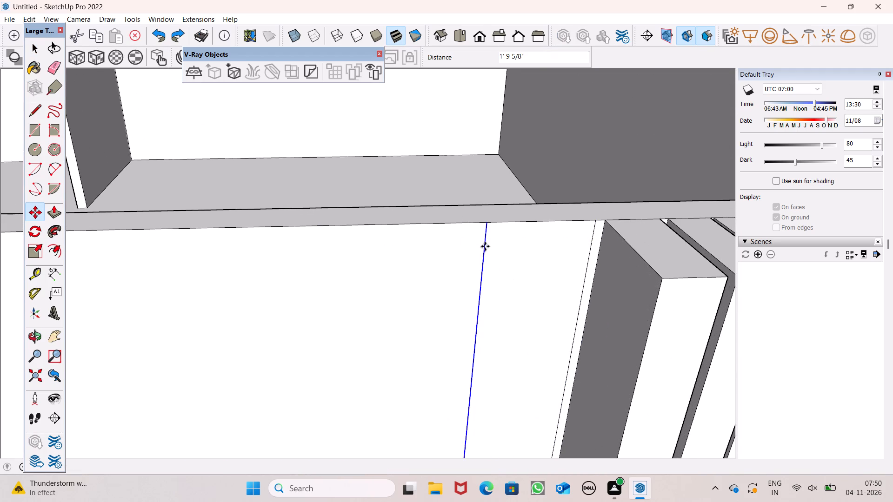
left_click_drag(483, 247, 473, 250)
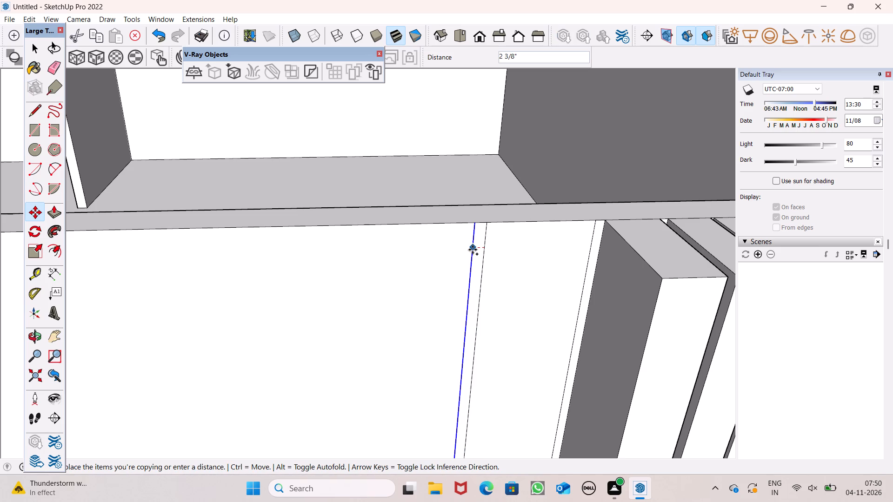
left_click_drag(473, 250, 472, 250)
left_click_drag(472, 250, 341, 254)
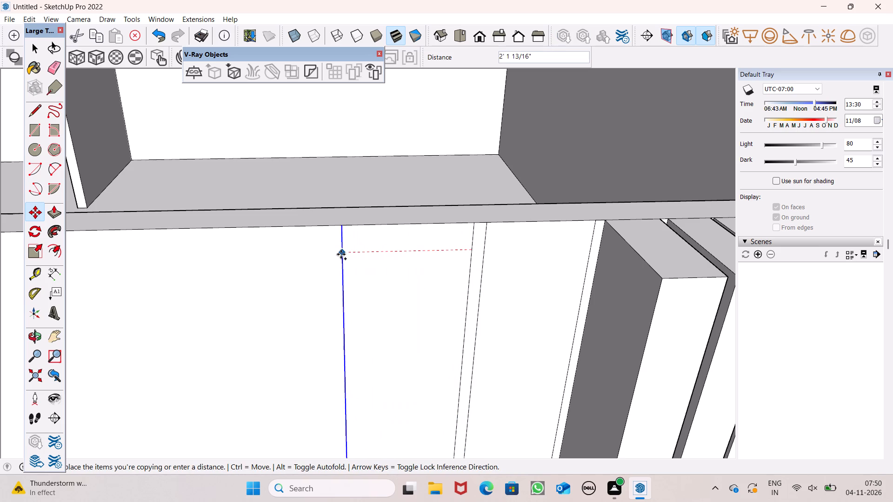
left_click_drag(341, 254, 342, 254)
Copy the farthest vertical line a short distance to outline another narrow gap, and copy it again to outline a narrower strip.
scroll(457, 224, "down", 8)
scroll(353, 164, "down", 4)
scroll(413, 199, "down", 4)
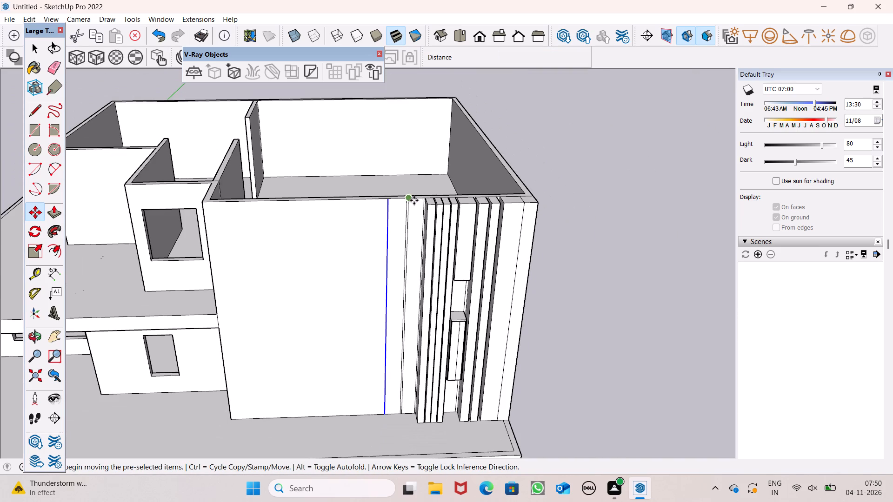
scroll(366, 224, "up", 2)
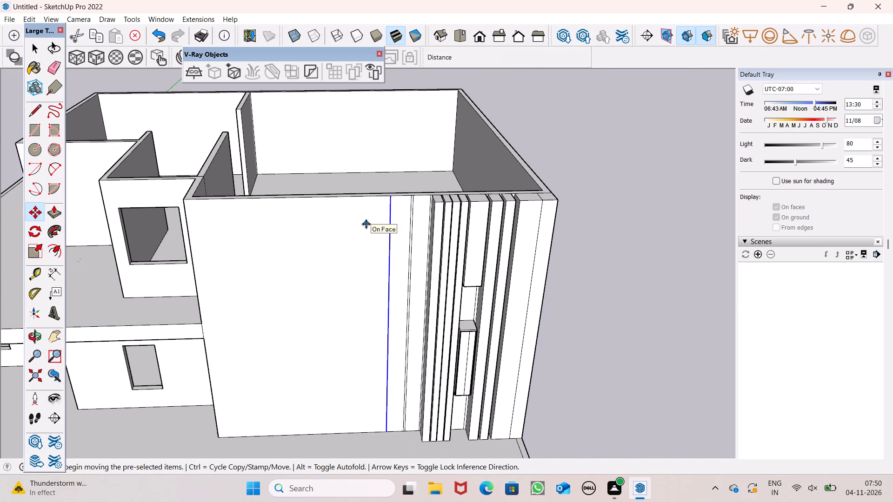
scroll(389, 207, "up", 7)
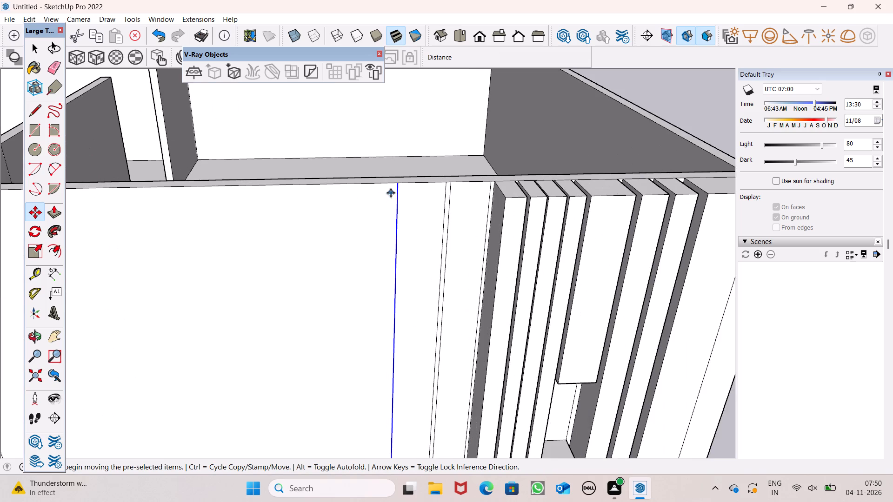
scroll(394, 187, "up", 12)
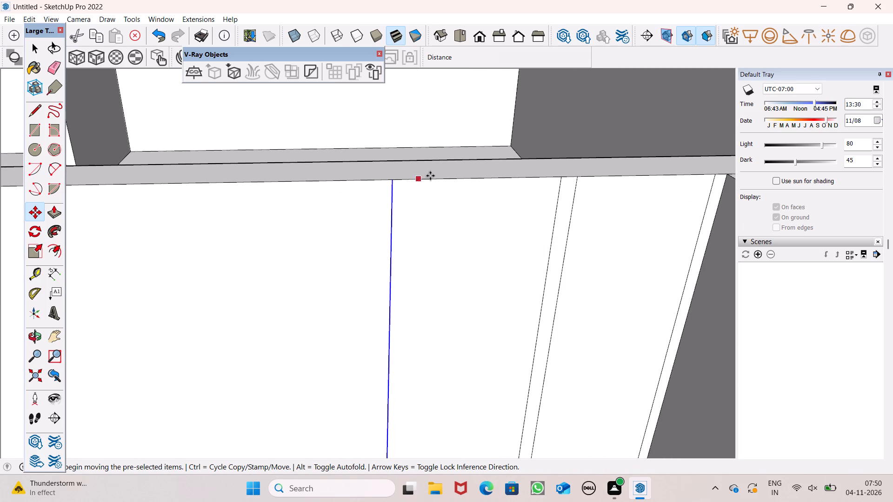
left_click_drag(393, 211, 382, 210)
left_click_drag(382, 210, 378, 210)
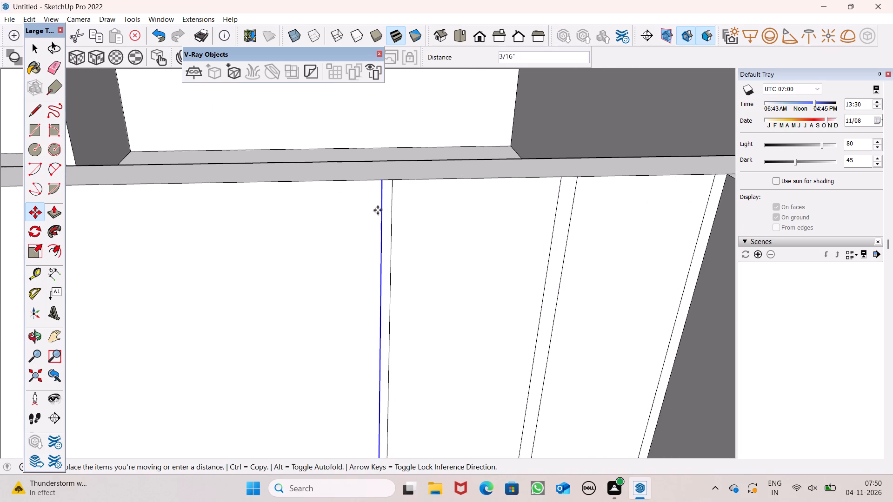
left_click_drag(378, 210, 318, 210)
key("space")
Move the farthest vertical line about 3 7/16" farther from the strips to widen the last strip outline.
scroll(338, 203, "down", 3)
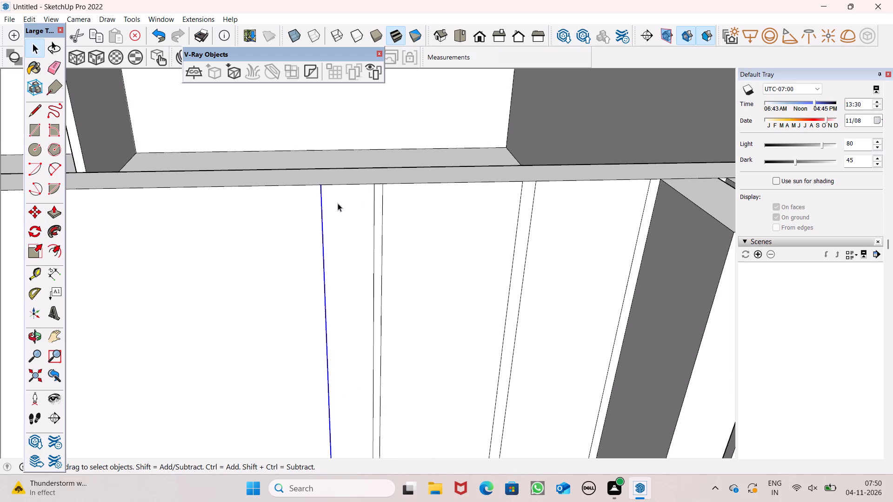
scroll(335, 212, "down", 18)
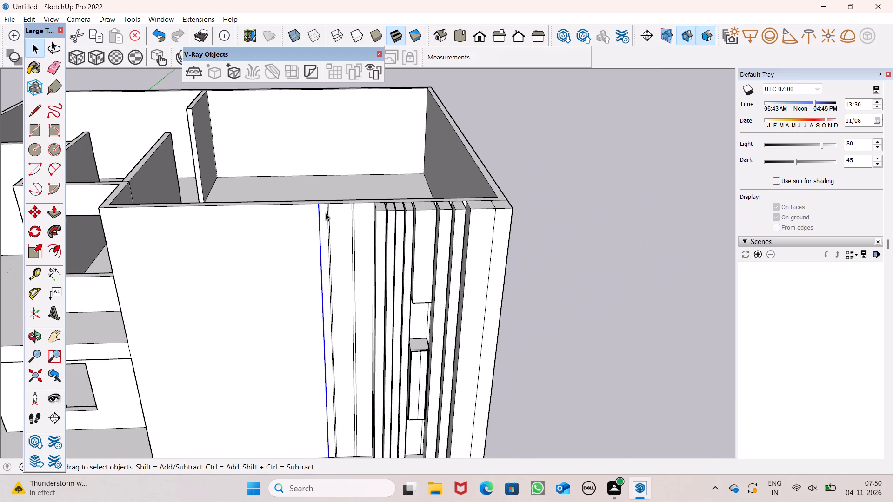
scroll(326, 213, "up", 14)
key("m")
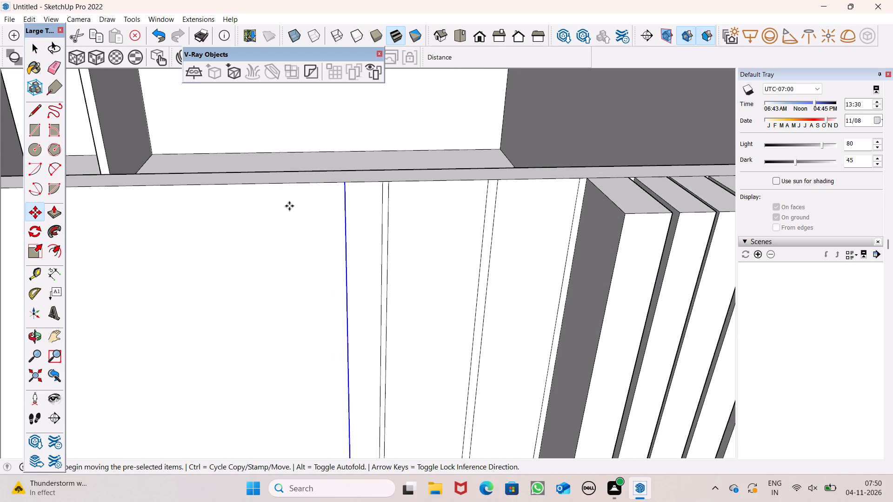
key("Return")
scroll(333, 217, "up", 6)
left_click_drag(348, 211, 324, 211)
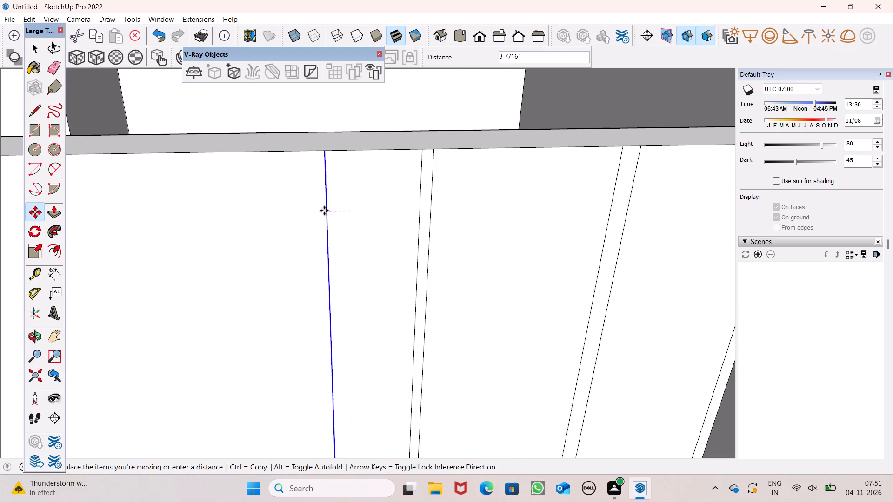
left_click_drag(324, 211, 320, 211)
scroll(374, 165, "down", 19)
key("space")
Move the farthest vertical line slightly farther across the large wall face to widen the last strip outline again.
scroll(344, 198, "down", 2)
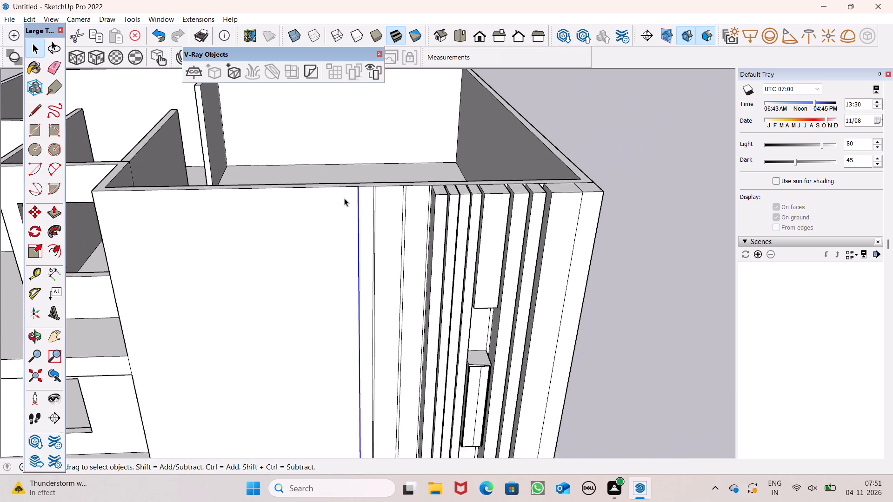
scroll(344, 198, "down", 2)
middle_click_drag(413, 222, 415, 248)
scroll(333, 232, "up", 8)
scroll(383, 210, "up", 8)
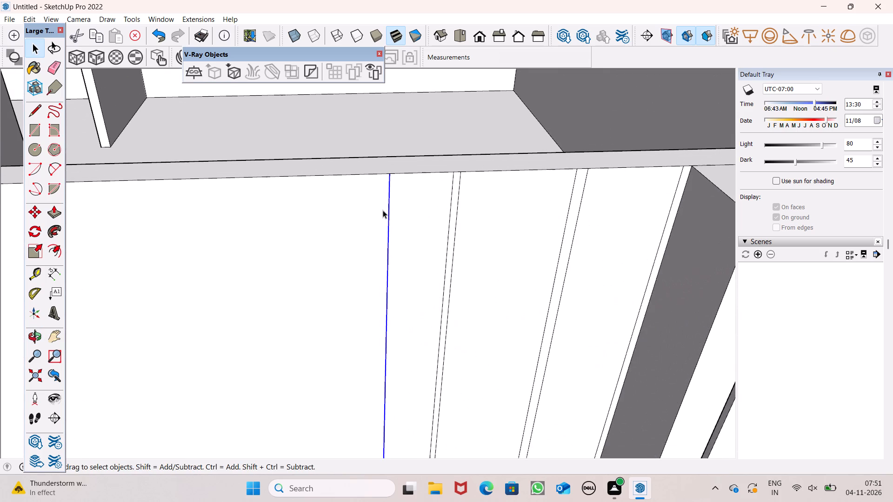
key("m")
key("Return")
scroll(389, 232, "up", 3)
scroll(389, 232, "down", 1)
left_click_drag(389, 232, 361, 233)
scroll(361, 219, "down", 5)
scroll(483, 188, "down", 4)
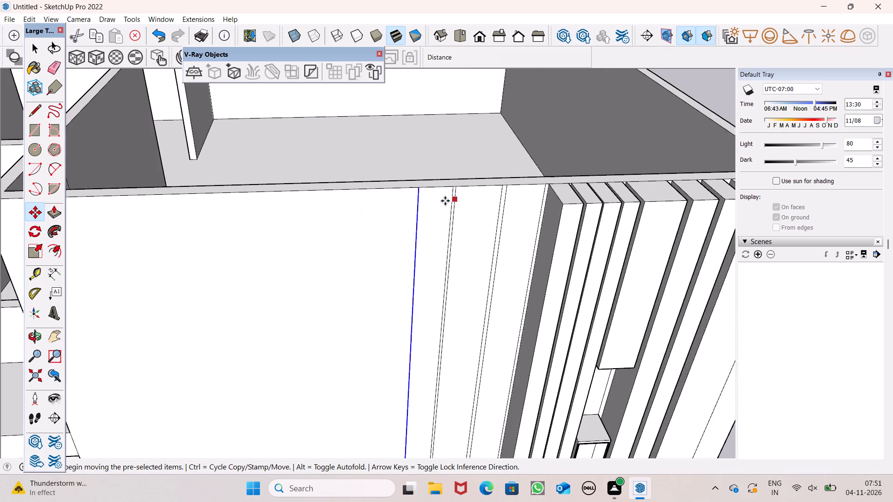
scroll(445, 201, "down", 9)
middle_click_drag(441, 243, 440, 294)
key("space")
scroll(416, 258, "up", 2)
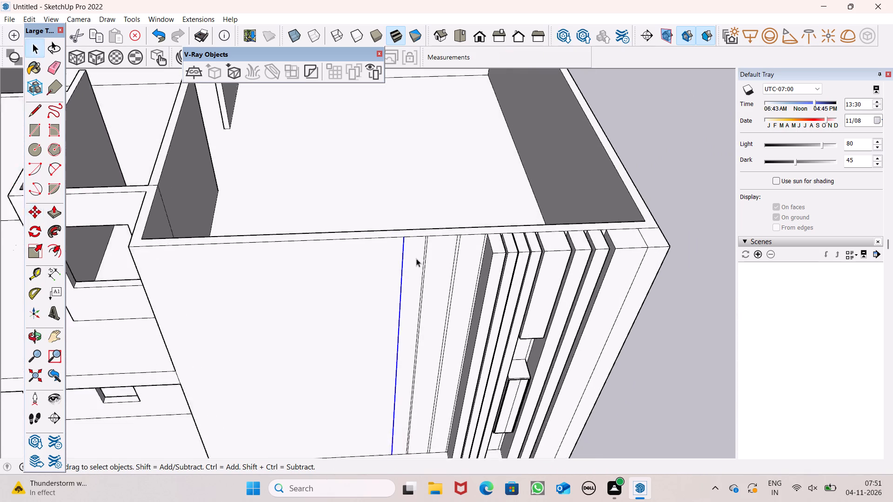
Move the farthest vertical line a little farther across the large wall face to widen the last strip outline.
scroll(416, 258, "up", 5)
key("m")
key("Return")
scroll(366, 234, "up", 6)
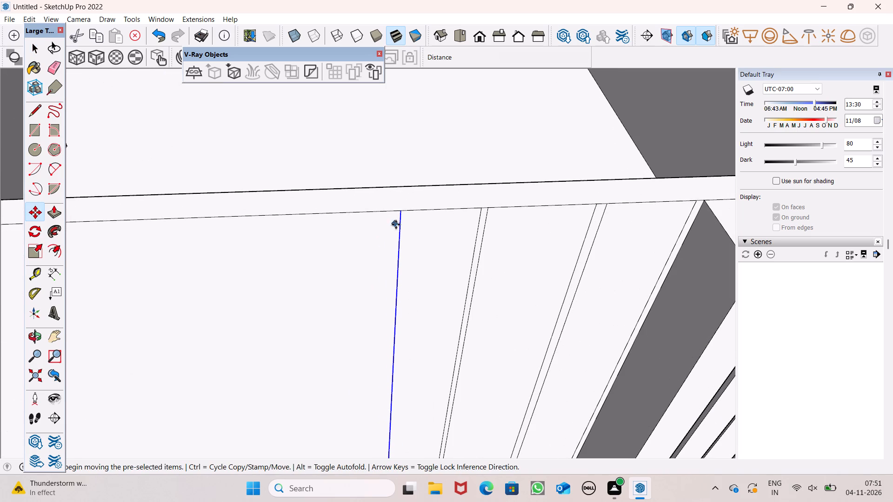
left_click_drag(401, 235, 375, 238)
key("space")
scroll(380, 211, "down", 8)
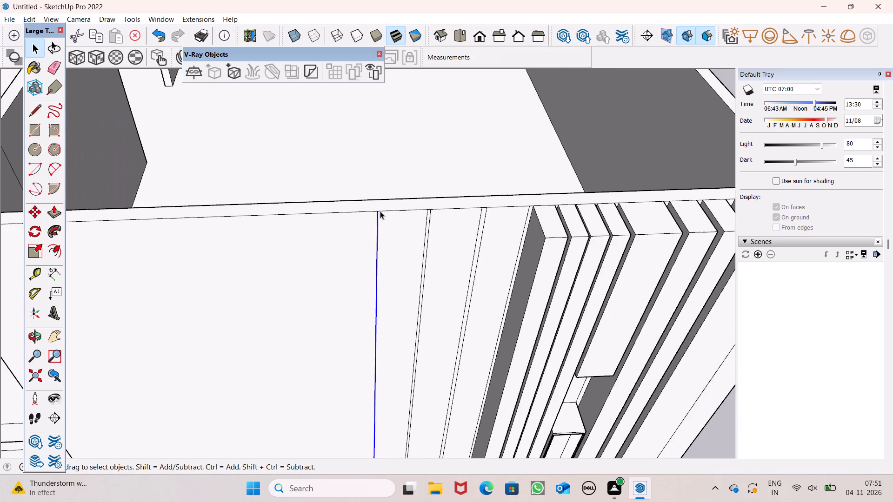
scroll(376, 218, "down", 6)
scroll(347, 244, "down", 4)
left_click(647, 323)
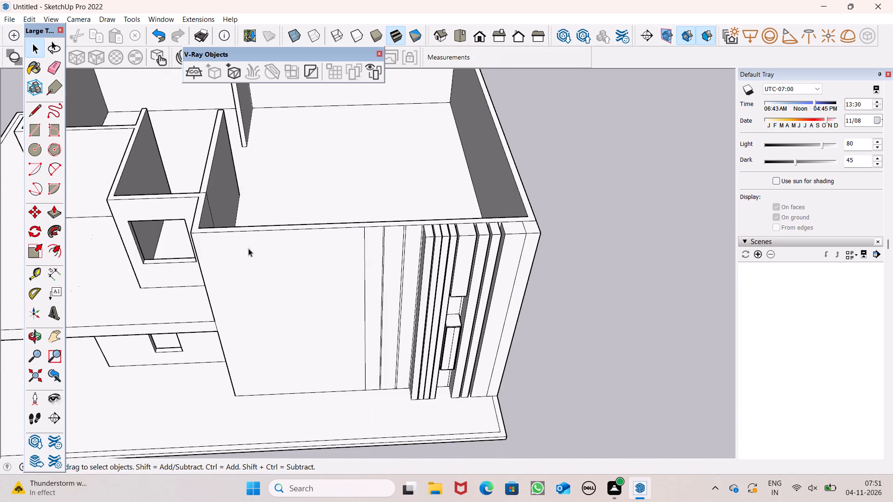
Push/Pull the three newly outlined strip faces outward to match the projection of the neighbouring strips, leaving the narrow gaps recessed.
left_click_drag(47, 211, 54, 213)
scroll(376, 208, "up", 6)
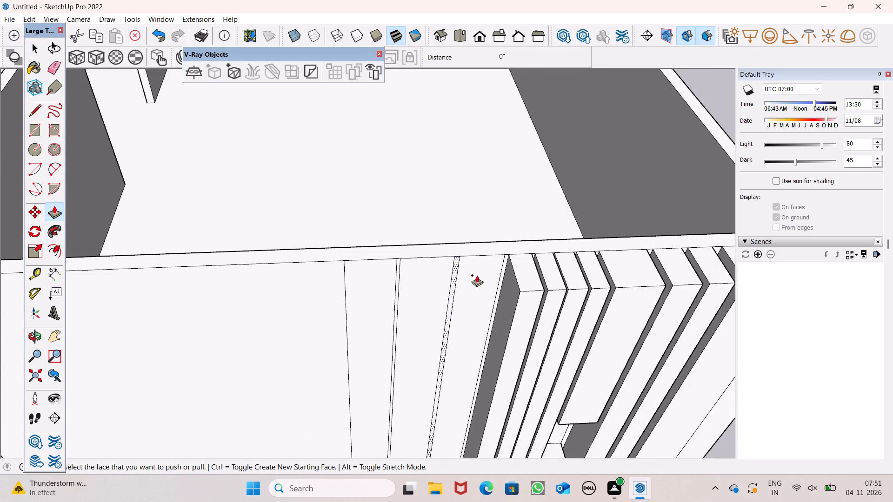
left_click_drag(480, 285, 521, 296)
left_click_drag(437, 282, 463, 290)
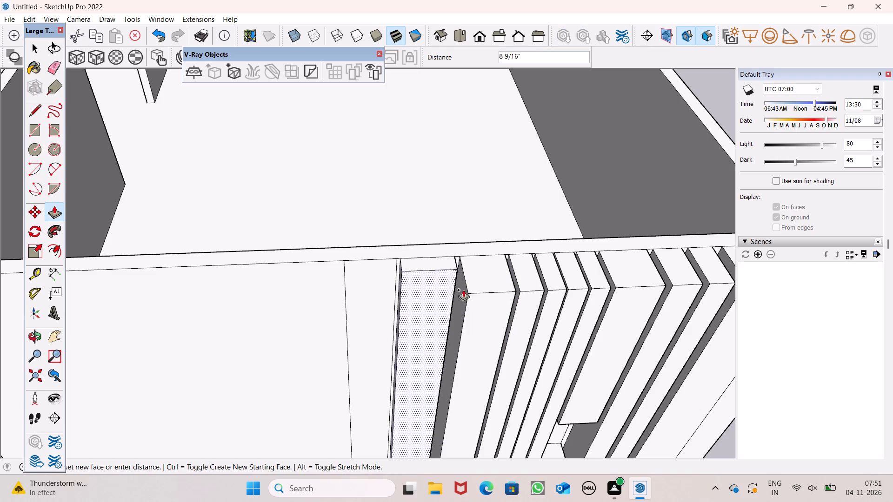
left_click_drag(463, 290, 469, 291)
left_click_drag(377, 275, 409, 296)
key("space")
Examine the extended row of projecting strips and the whole house facade from several angles.
scroll(383, 258, "up", 1)
scroll(383, 258, "down", 6)
middle_click_drag(444, 355, 413, 211)
scroll(413, 211, "down", 11)
middle_click_drag(561, 272, 532, 273)
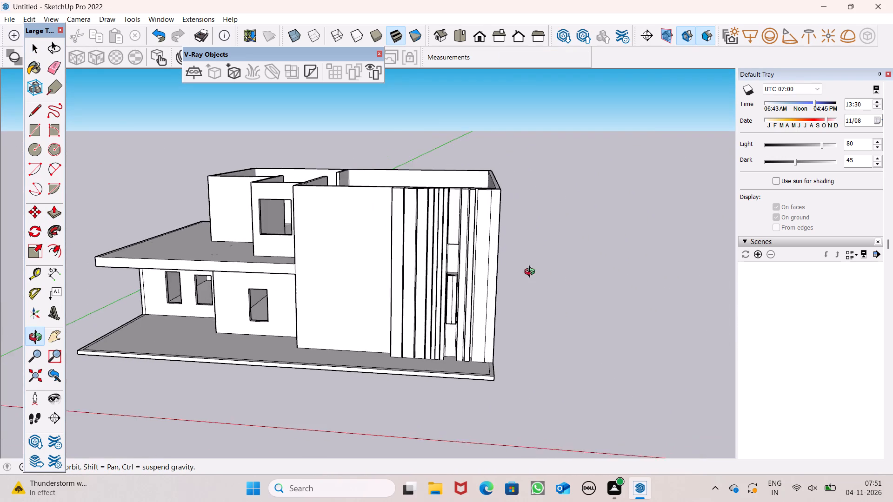
middle_click_drag(532, 273, 545, 265)
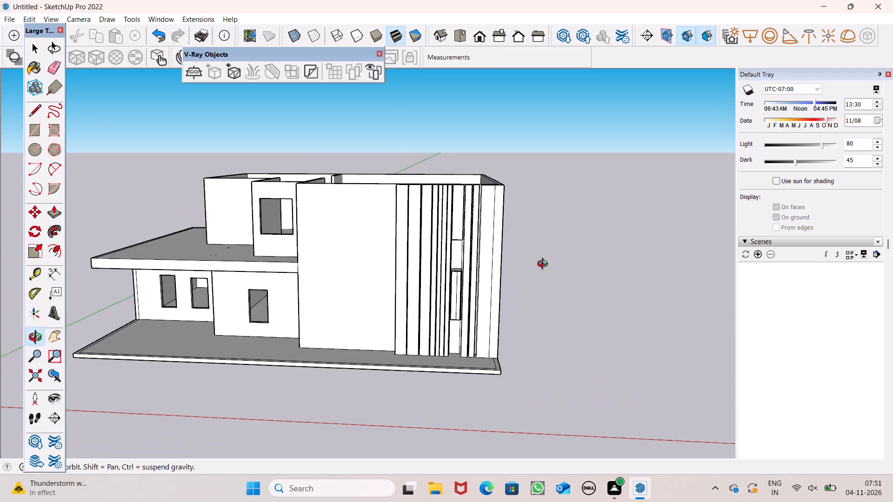
middle_click_drag(545, 265, 530, 174)
Delete the stray vertical edge on the recessed face between the upper projecting block and the framed block.
scroll(482, 205, "up", 2)
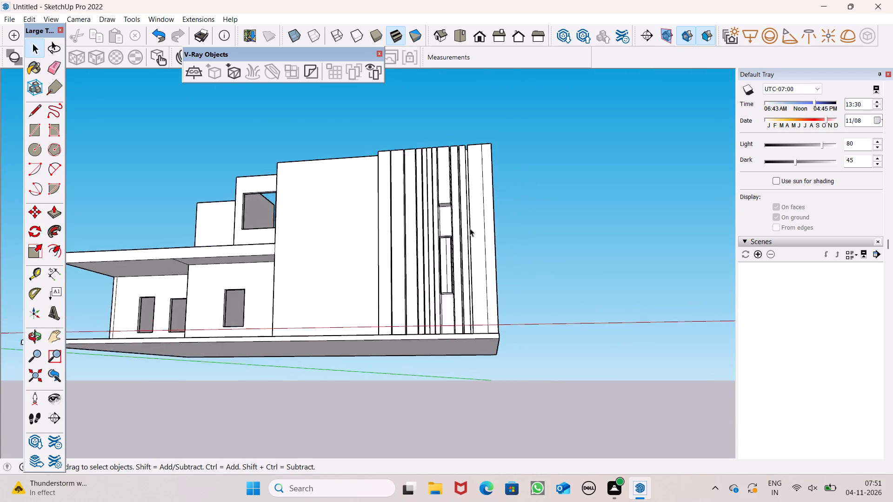
scroll(470, 228, "up", 5)
middle_click_drag(433, 211, 403, 271)
scroll(403, 265, "up", 8)
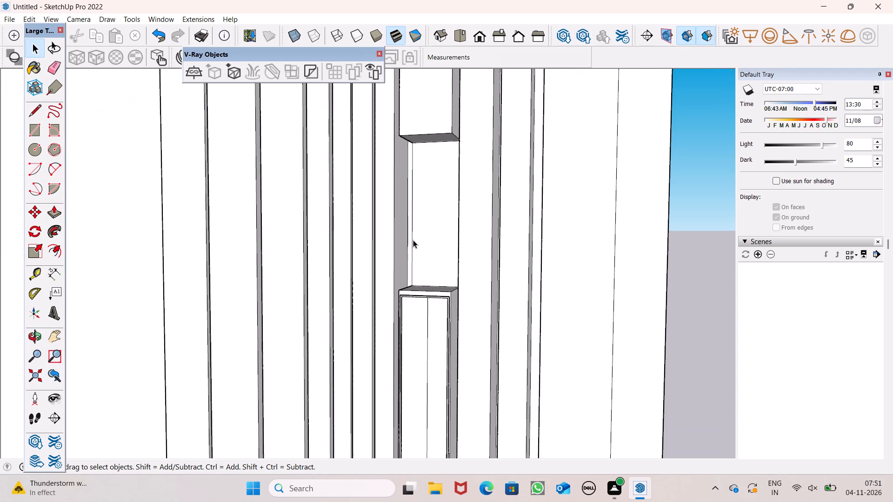
left_click(413, 240)
key("Delete")
Select the stray vertical edge on the recessed face directly below the framed block, beside the neighbouring strip.
scroll(462, 165, "down", 6)
middle_click_drag(452, 269, 503, 248)
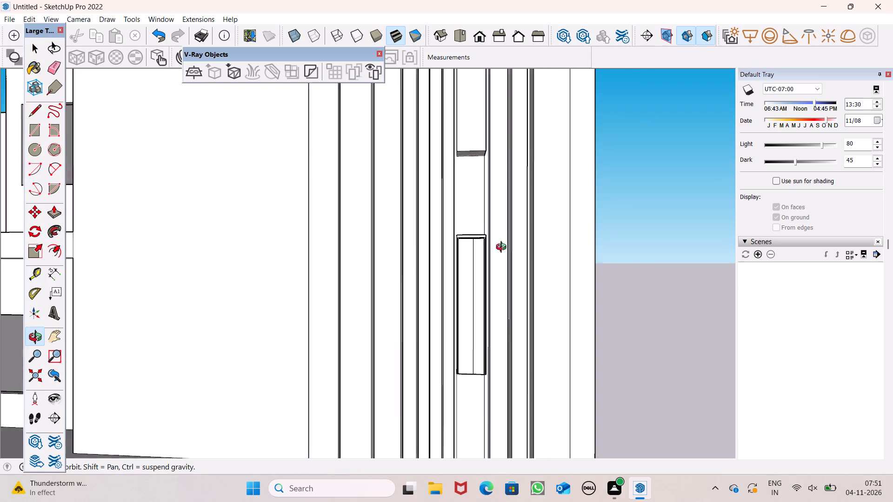
middle_click_drag(503, 248, 505, 213)
scroll(494, 391, "up", 4)
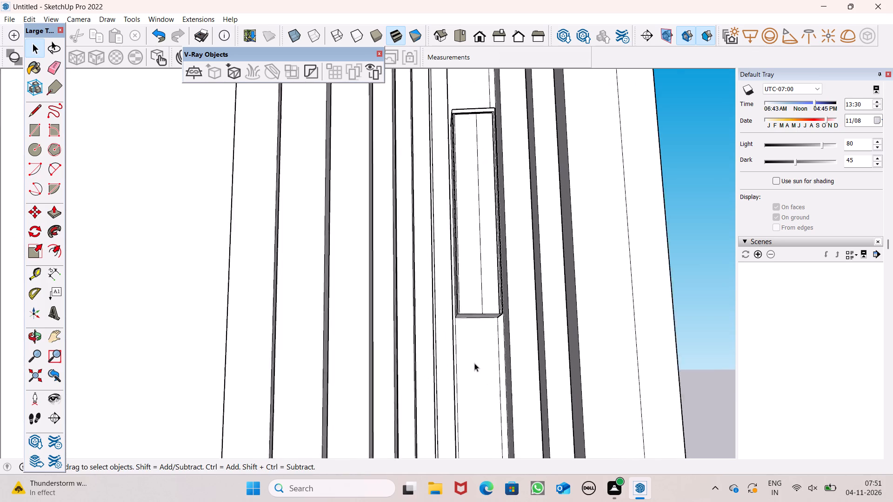
scroll(474, 363, "up", 2)
left_click(502, 324)
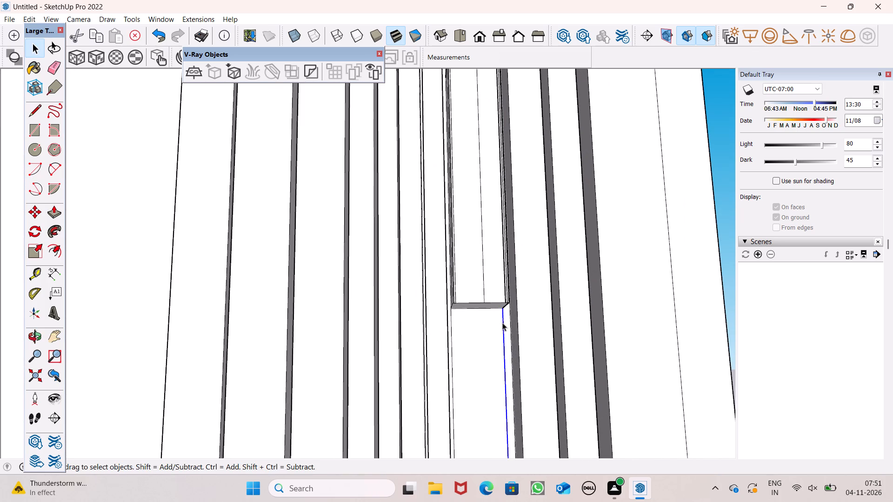
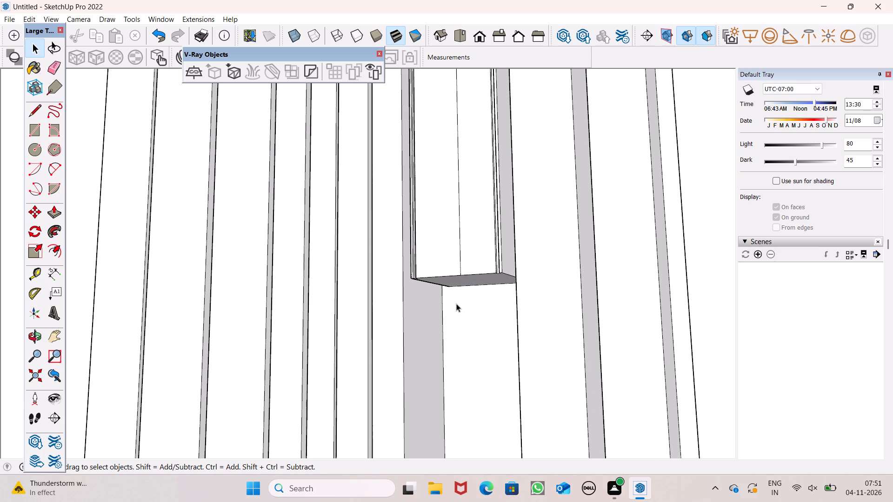
Delete the stray vertical edge on the recessed face directly above the framed block's top corner.
scroll(517, 229, "down", 7)
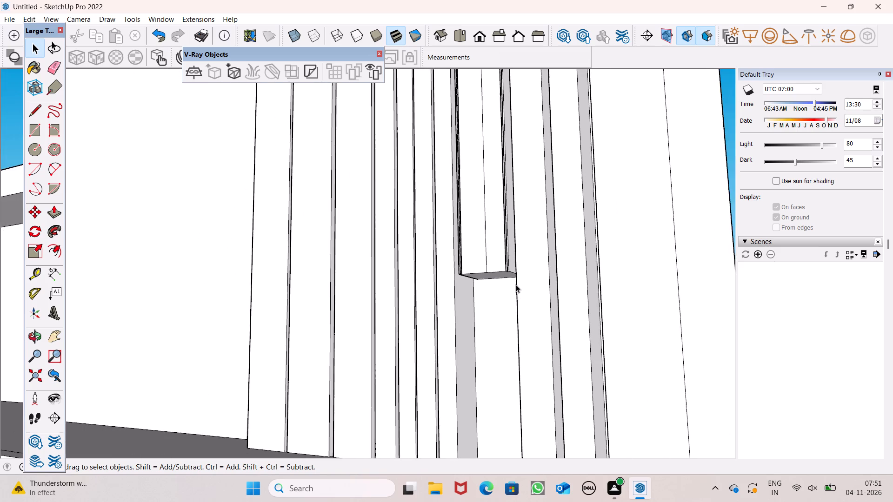
middle_click_drag(533, 286, 617, 407)
scroll(594, 376, "up", 1)
scroll(545, 318, "down", 4)
scroll(540, 151, "up", 6)
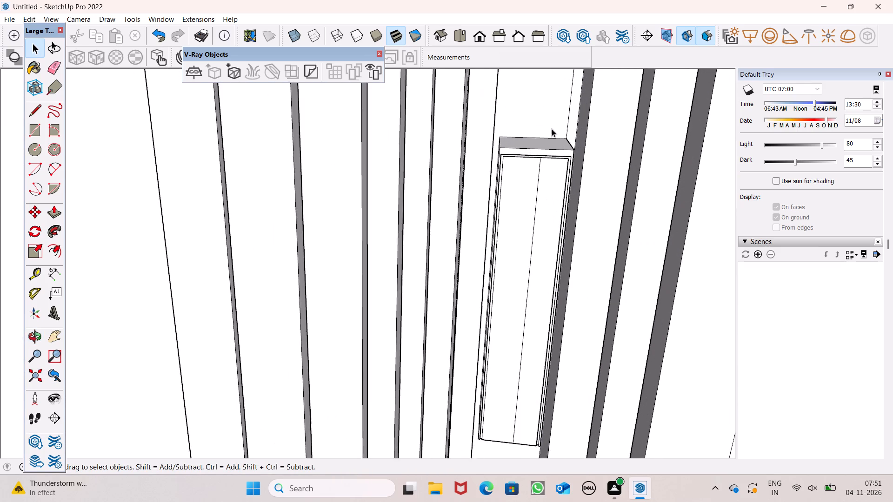
scroll(557, 119, "up", 12)
left_click(567, 146)
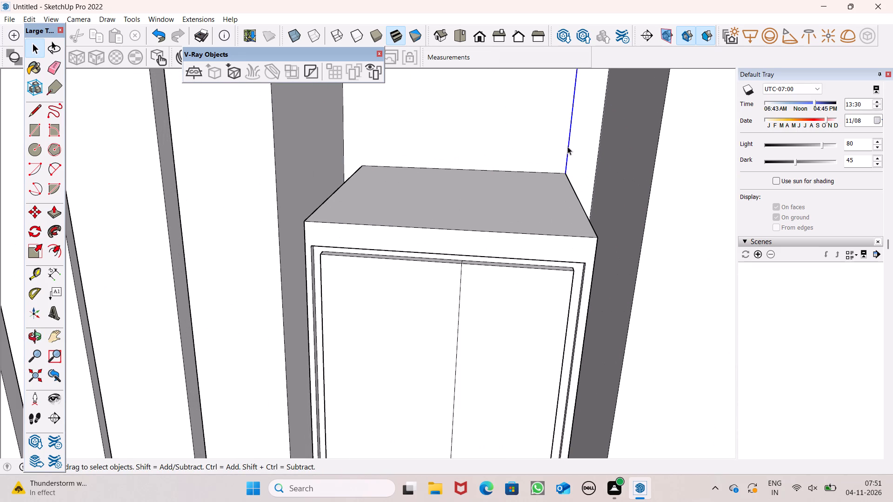
key("BackSpace")
key("BackSpace")
key("Delete")
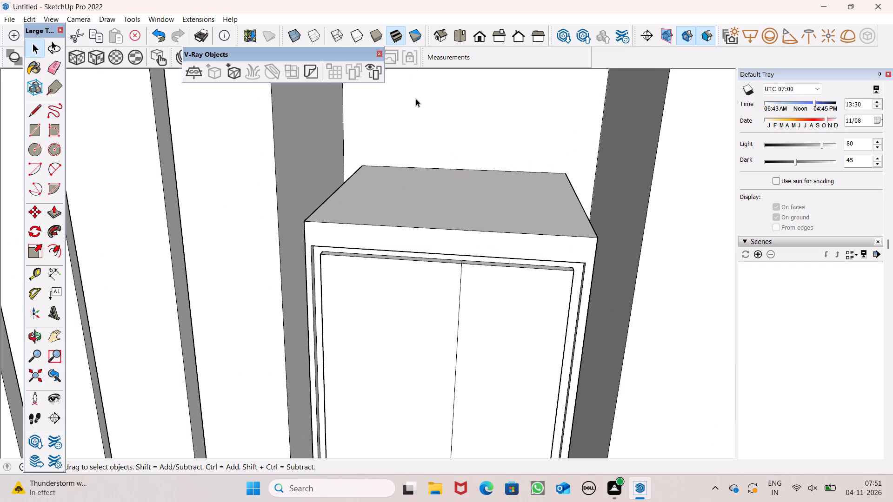
Examine the cleaned-up strip facade, the framed block and the whole open-topped house from several angles.
scroll(470, 73, "down", 9)
scroll(507, 225, "down", 4)
middle_click_drag(515, 334, 502, 214)
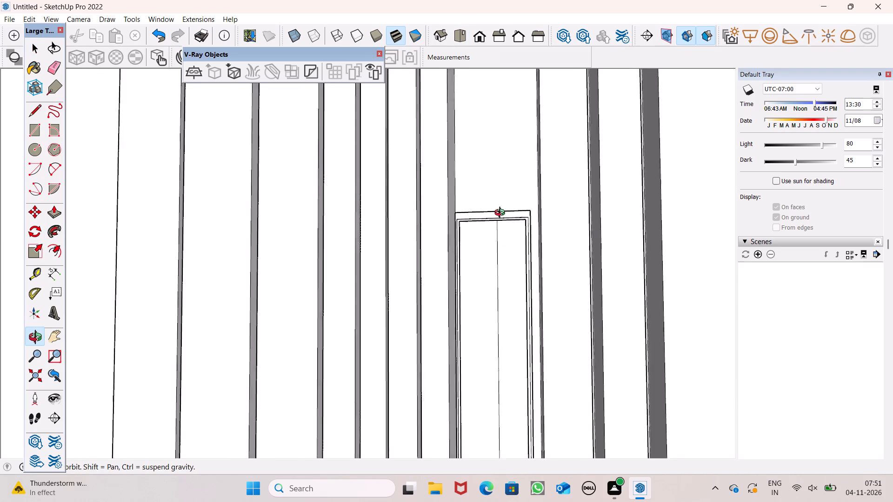
middle_click_drag(502, 214, 500, 203)
scroll(500, 203, "up", 1)
scroll(500, 203, "down", 5)
scroll(486, 163, "down", 6)
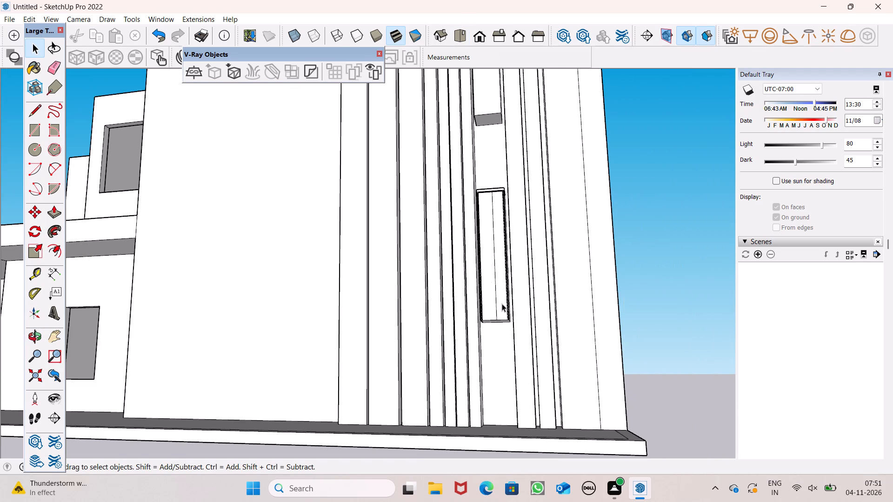
middle_click_drag(500, 305, 524, 396)
scroll(493, 314, "up", 1)
scroll(500, 314, "down", 7)
scroll(508, 205, "up", 4)
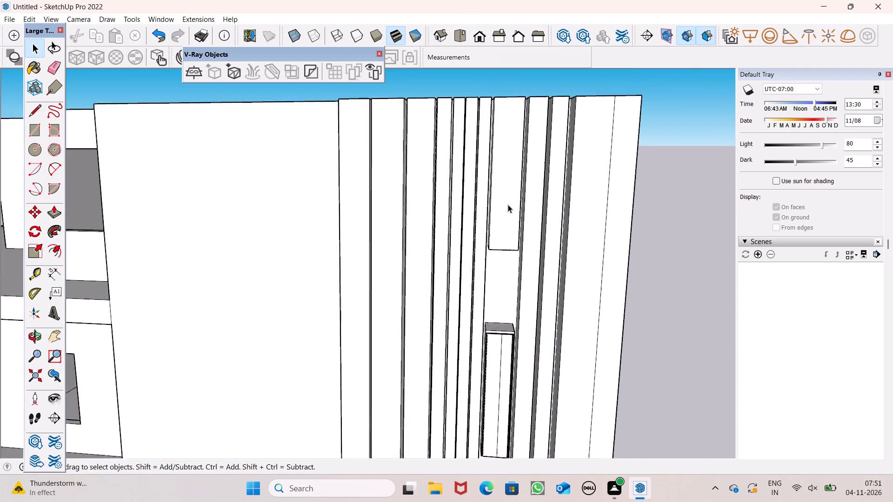
scroll(508, 205, "up", 5)
middle_click_drag(510, 220, 499, 272)
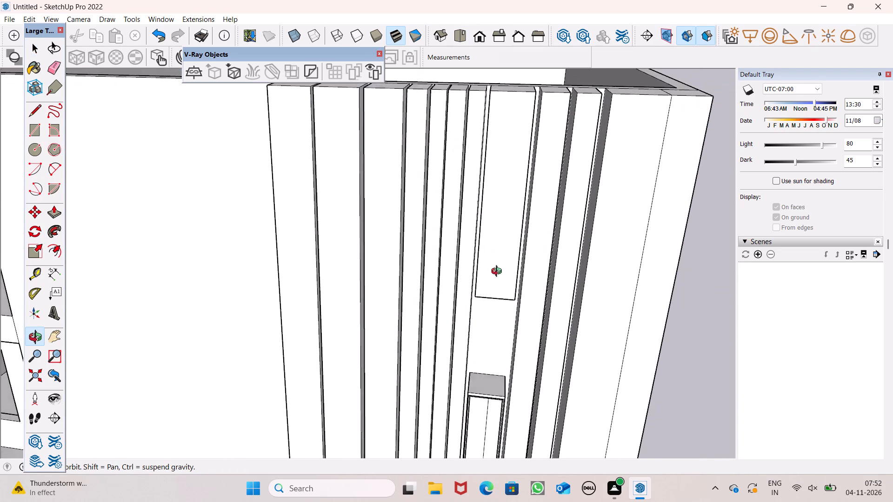
middle_click_drag(499, 272, 531, 362)
middle_click_drag(531, 362, 524, 331)
middle_click_drag(524, 310, 546, 266)
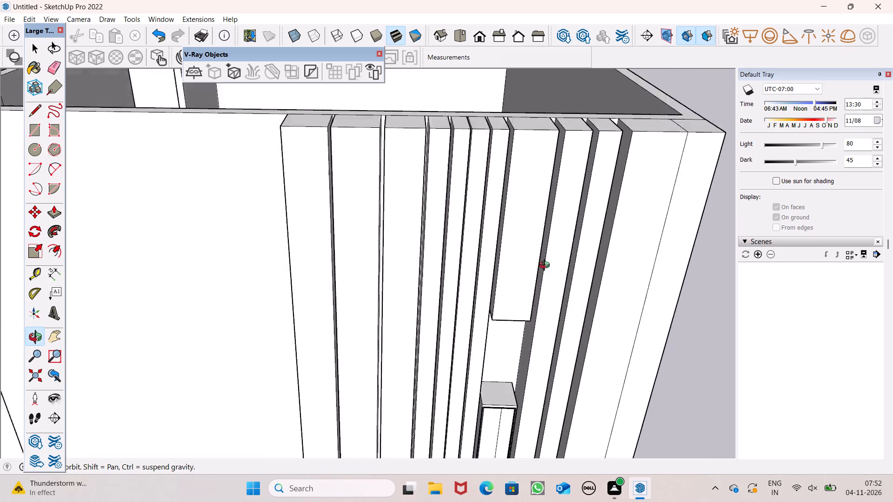
middle_click_drag(546, 266, 565, 202)
scroll(561, 197, "down", 11)
middle_click_drag(596, 210, 512, 322)
scroll(570, 304, "up", 3)
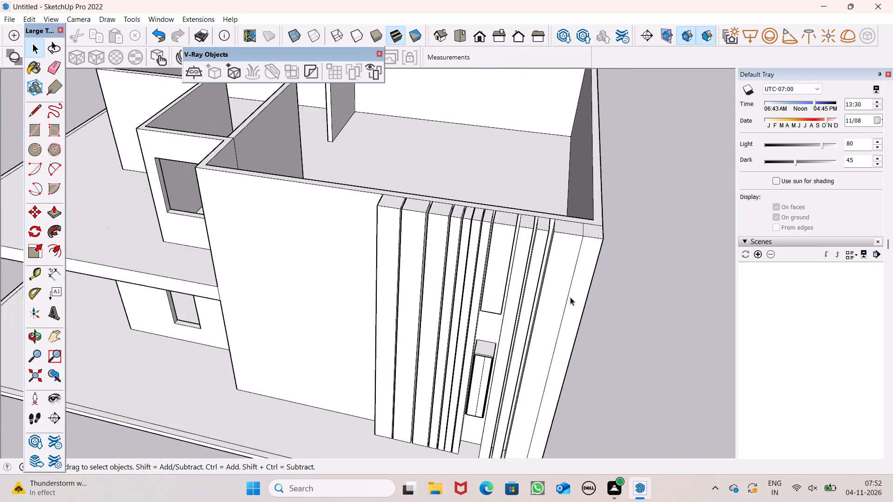
scroll(570, 297, "up", 4)
scroll(531, 261, "down", 5)
middle_click_drag(580, 231, 534, 151)
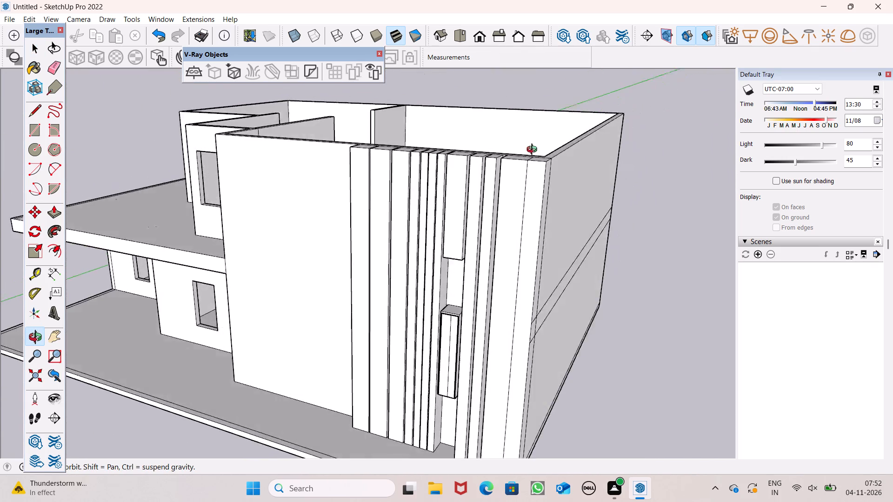
middle_click_drag(534, 151, 599, 137)
scroll(491, 158, "down", 3)
middle_click_drag(521, 201, 562, 302)
scroll(562, 301, "up", 1)
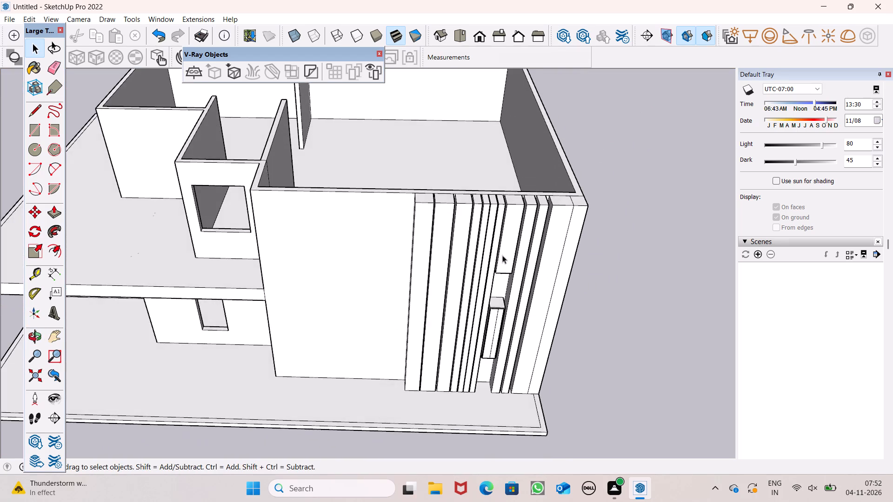
scroll(429, 234, "down", 3)
middle_click_drag(524, 235, 525, 257)
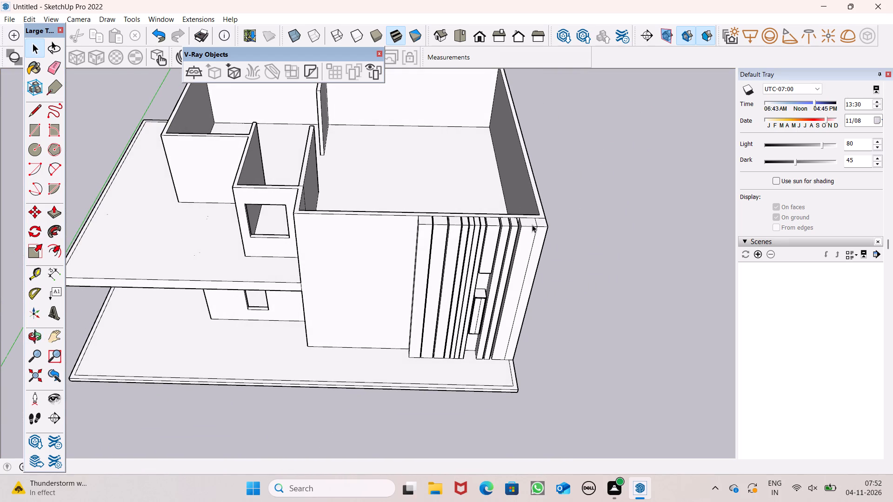
scroll(532, 225, "up", 6)
scroll(553, 189, "down", 11)
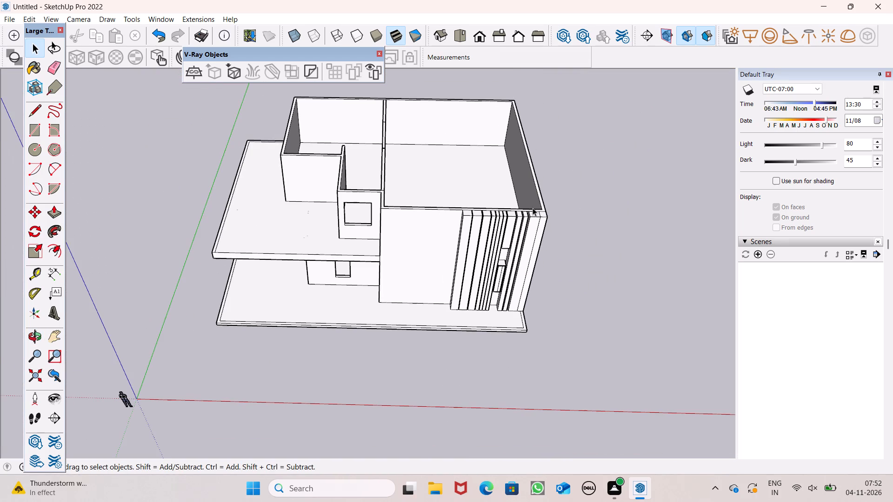
middle_click_drag(454, 232, 447, 195)
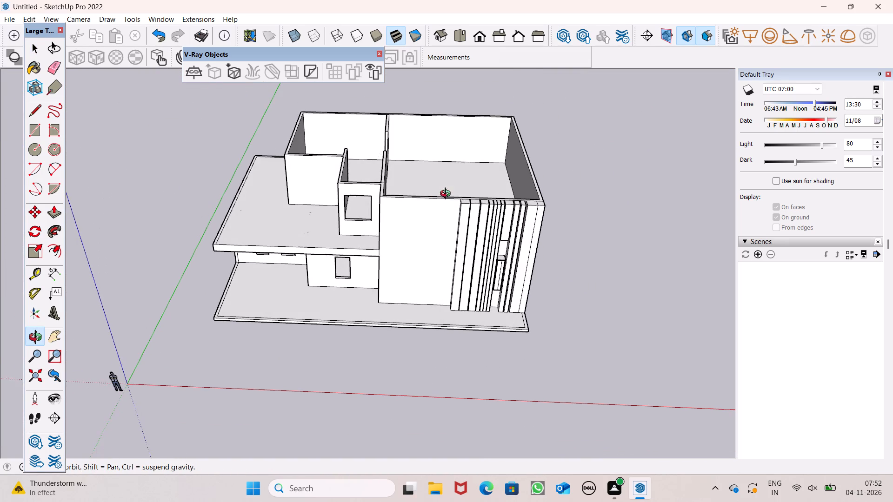
middle_click_drag(447, 195, 447, 194)
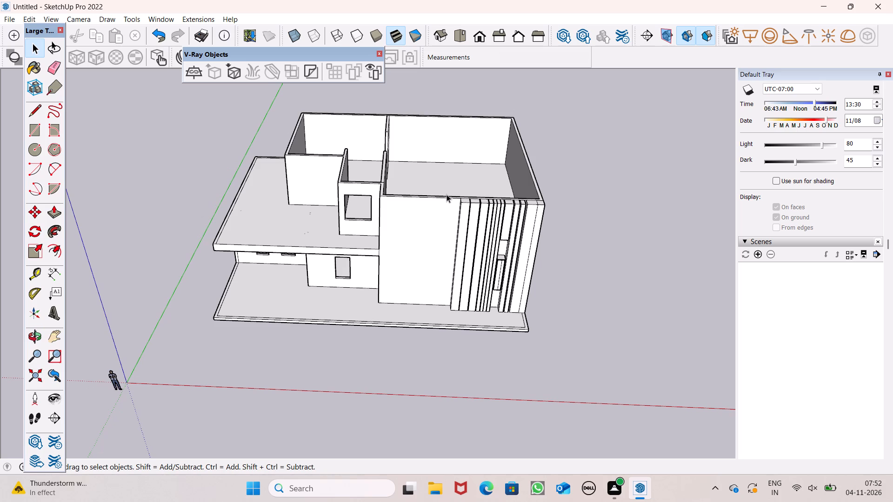
scroll(453, 183, "up", 6)
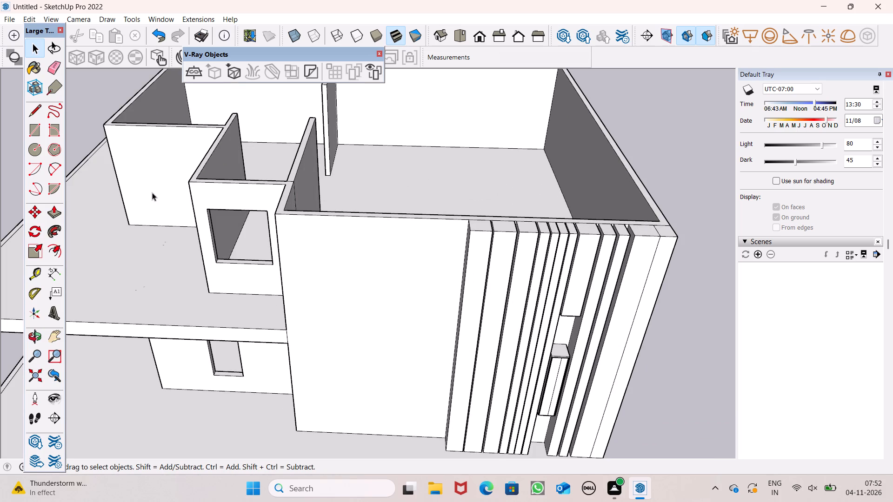
scroll(0, 218, "down", 1)
scroll(293, 288, "down", 5)
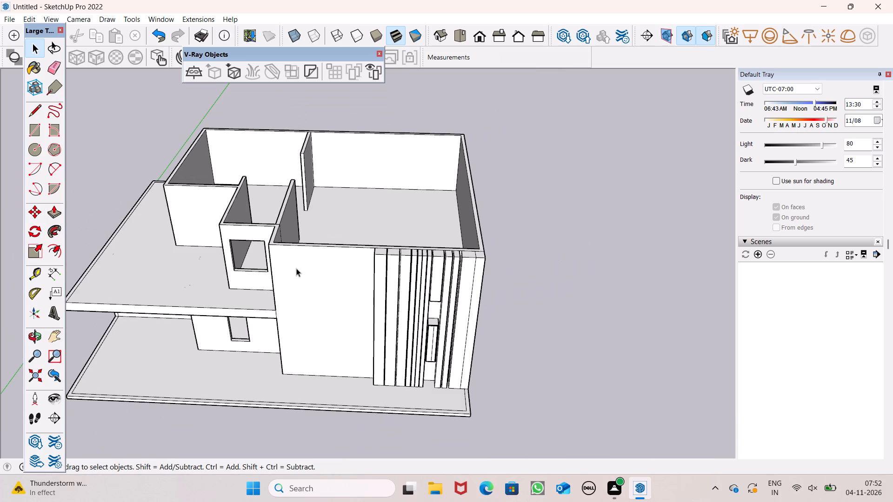
scroll(284, 134, "down", 4)
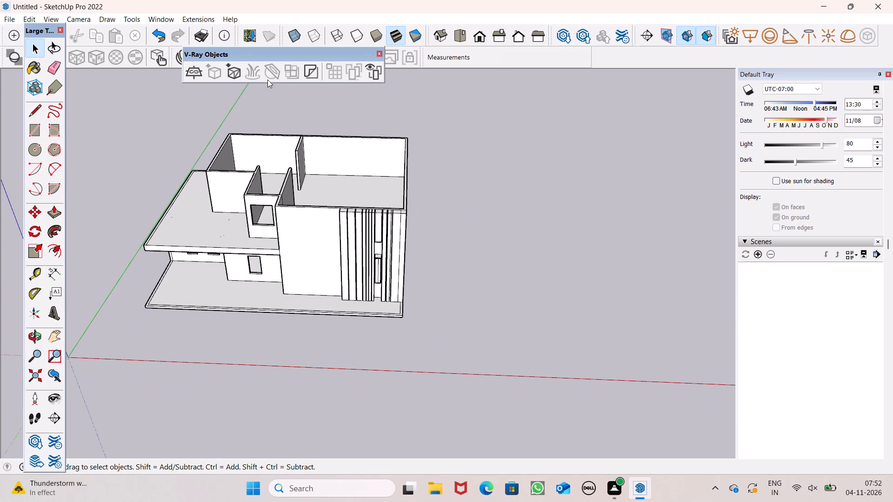
scroll(253, 58, "up", 5)
Draw a short line along the inner top edge of the upper-floor exterior wall to close the open top with a roof face.
left_click(32, 112)
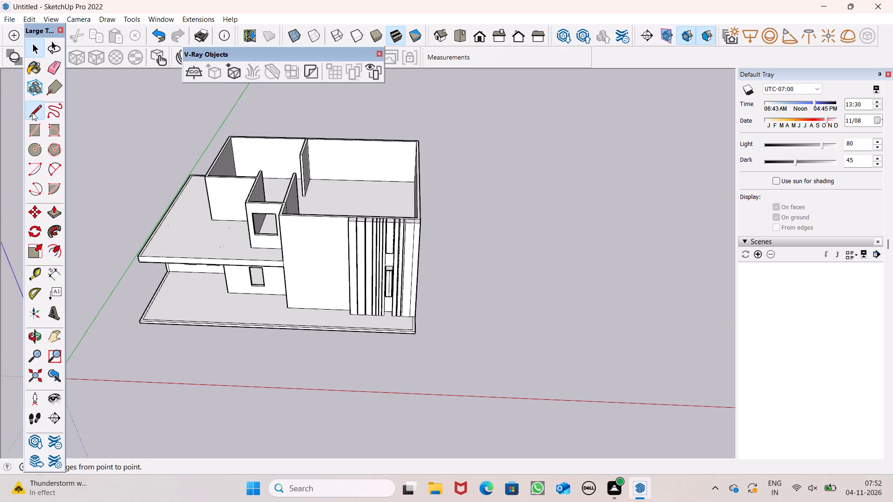
scroll(203, 149, "up", 16)
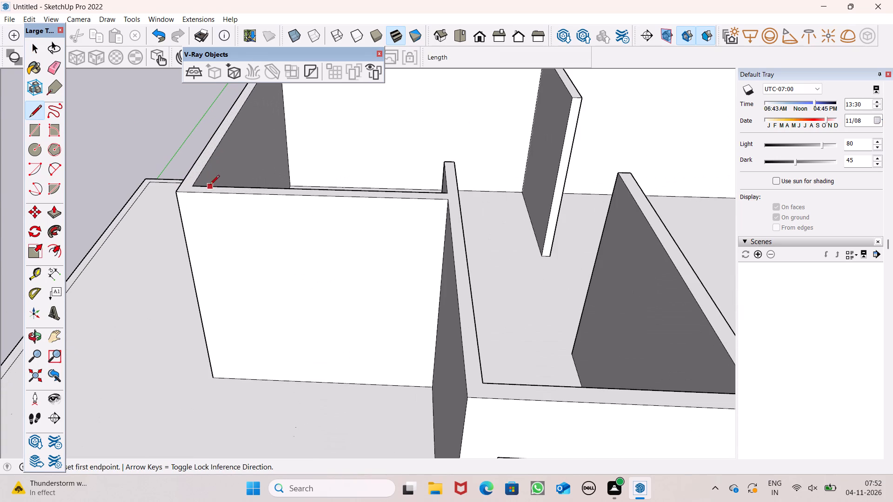
left_click(198, 184)
left_click(221, 187)
scroll(196, 164, "down", 4)
scroll(192, 166, "up", 1)
scroll(192, 166, "down", 8)
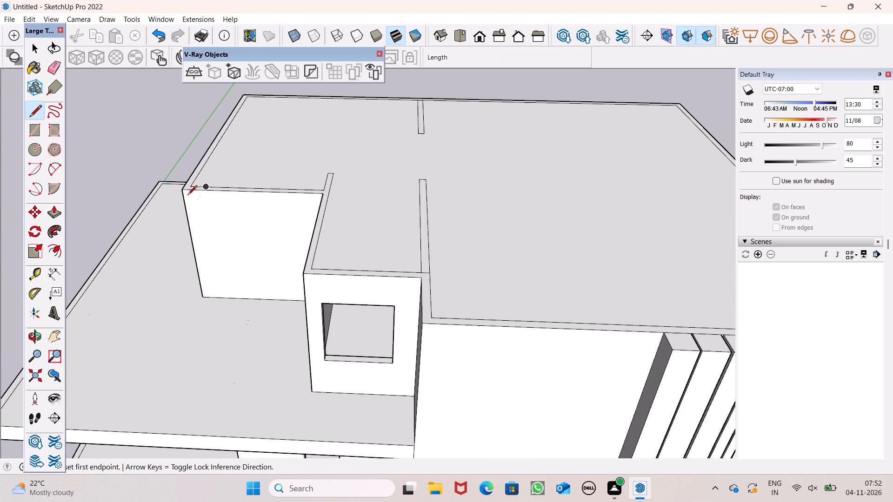
key("space")
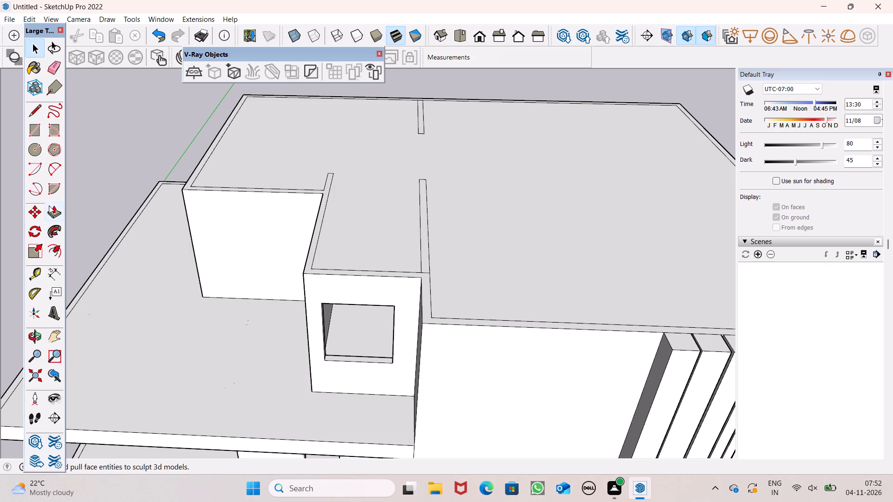
Push/Pull the new roof face enclosed by the upper-floor walls by 6".
left_click(52, 208)
left_click_drag(367, 239, 367, 249)
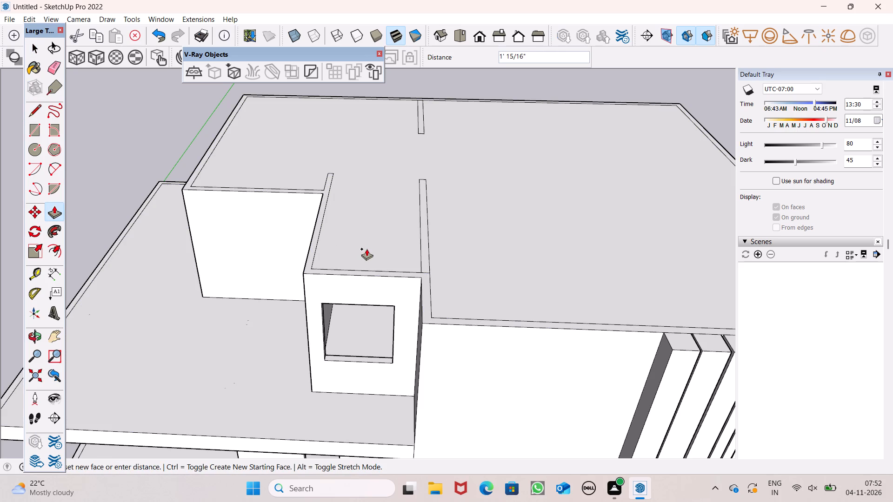
left_click_drag(367, 249, 368, 249)
key("6")
key("Up")
key("shift+quotedbl")
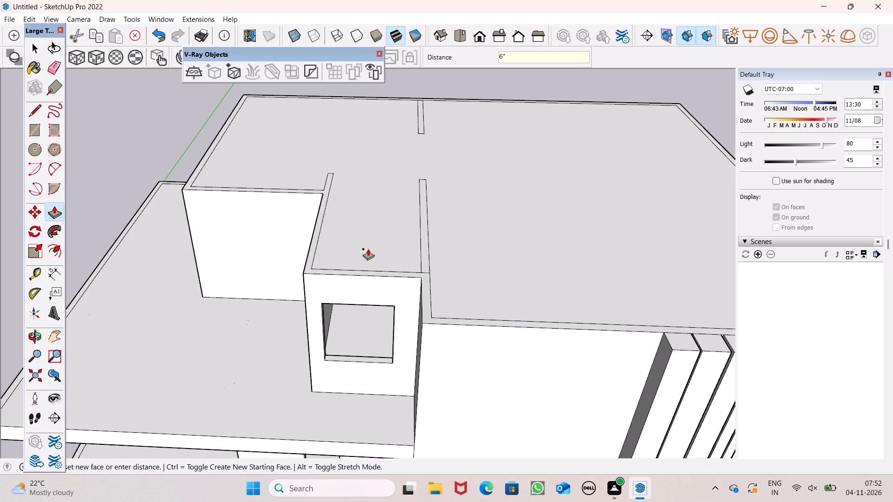
left_click_drag(368, 249, 369, 248)
key("Return")
key("space")
Push/Pull the top face of the upper-floor exterior walls up by 4' to raise a parapet around the roof.
middle_click_drag(385, 249, 407, 254)
scroll(356, 249, "down", 1)
scroll(354, 252, "up", 1)
scroll(354, 252, "down", 6)
middle_click_drag(352, 213, 353, 297)
scroll(283, 247, "down", 1)
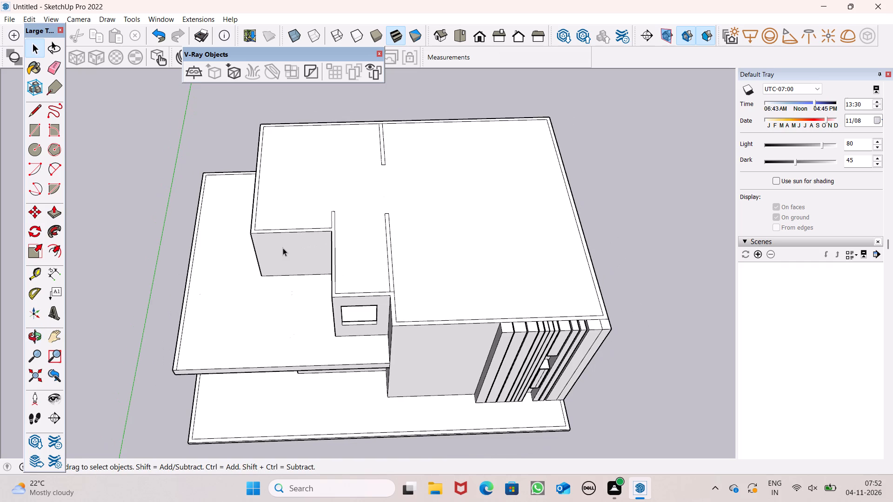
scroll(283, 248, "down", 1)
scroll(283, 248, "up", 1)
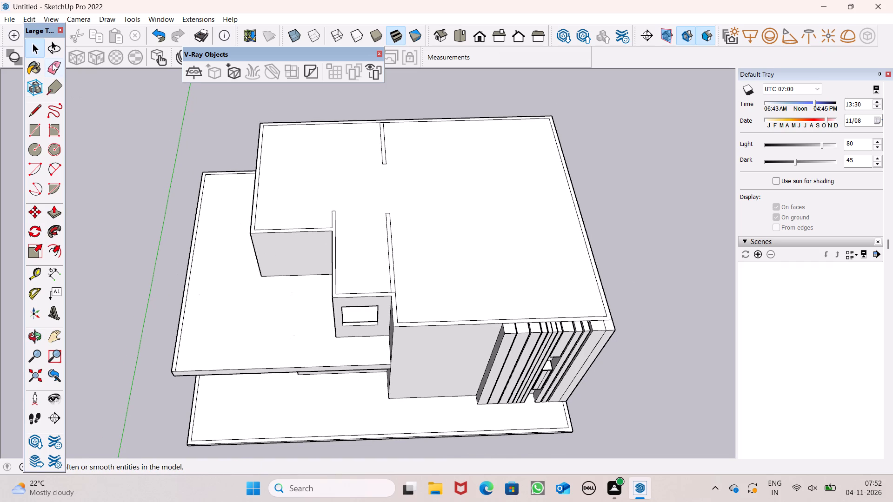
left_click(53, 63)
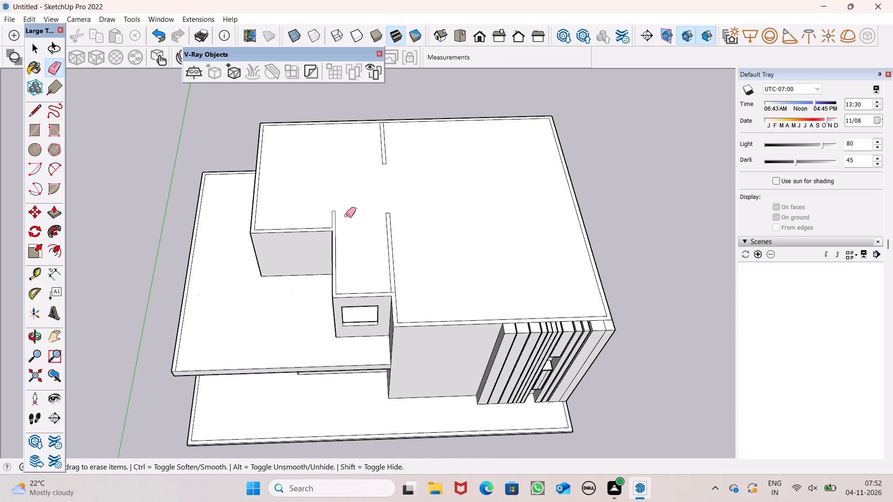
left_click(35, 111)
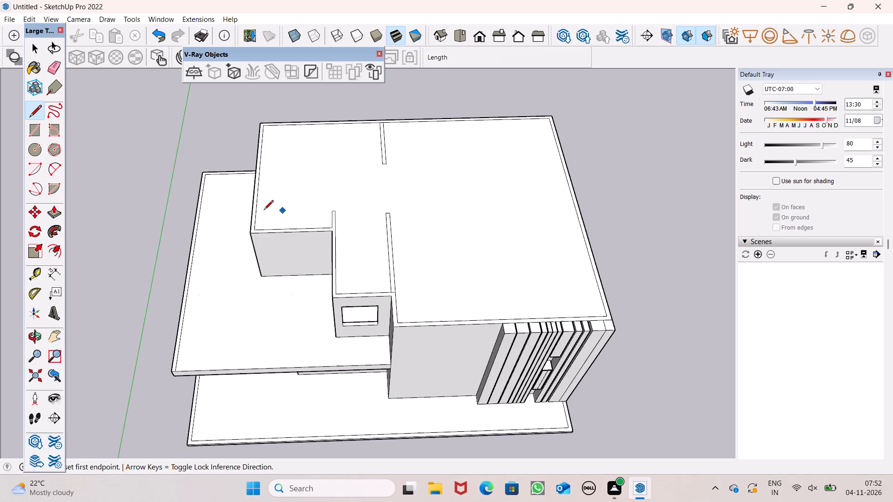
left_click(52, 215)
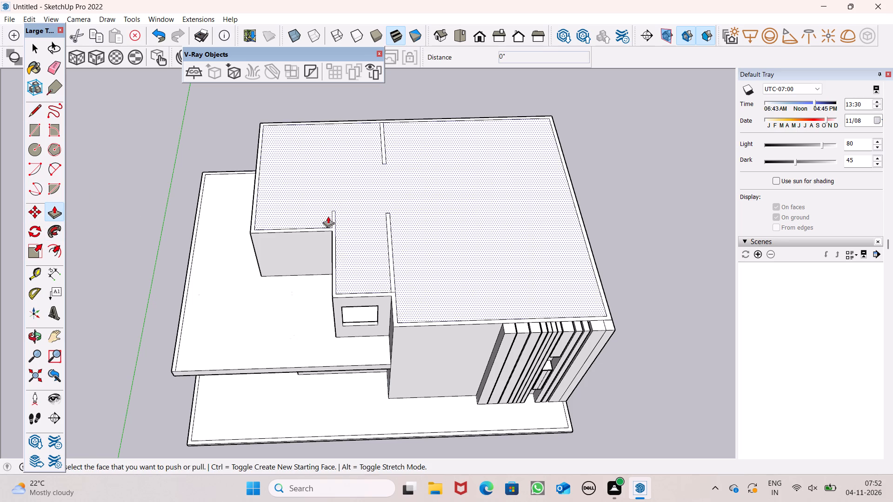
scroll(339, 251, "up", 5)
scroll(409, 197, "down", 7)
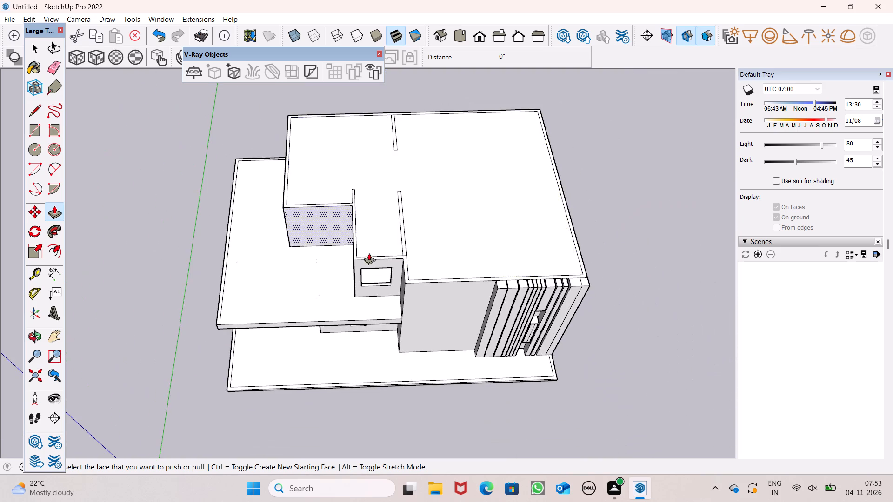
scroll(374, 258, "up", 5)
left_click_drag(422, 277, 414, 264)
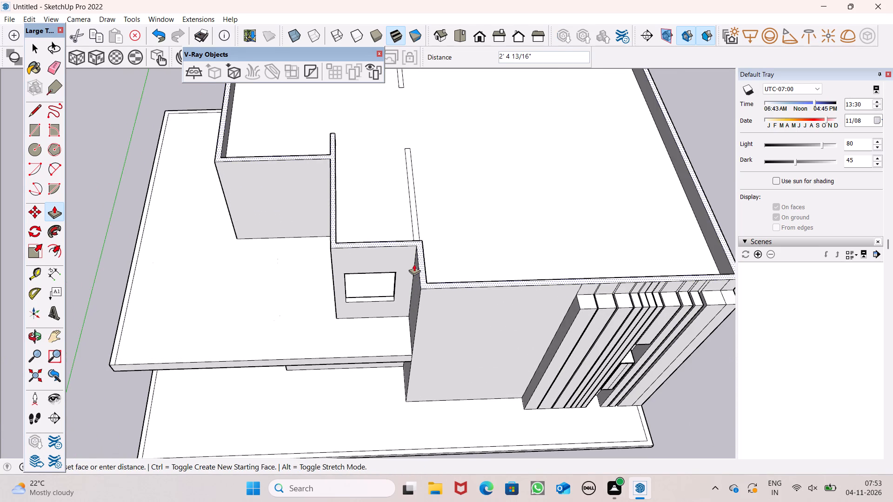
left_click_drag(414, 264, 409, 236)
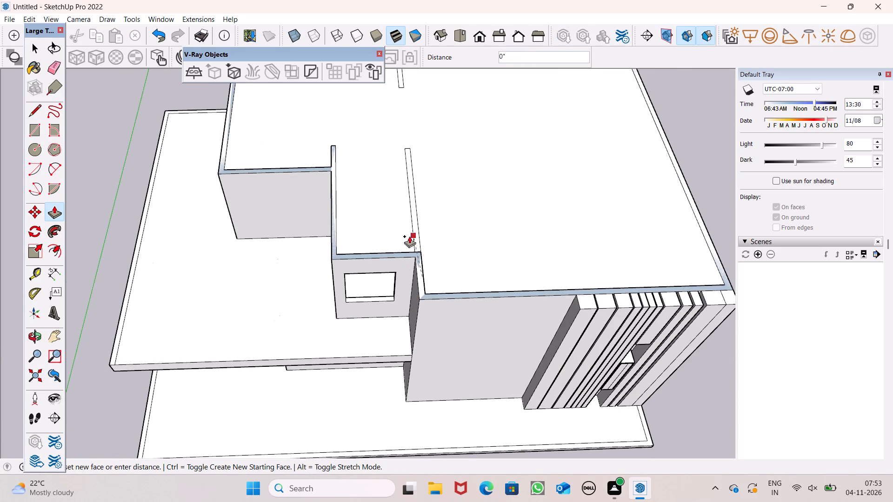
left_click_drag(409, 236, 406, 229)
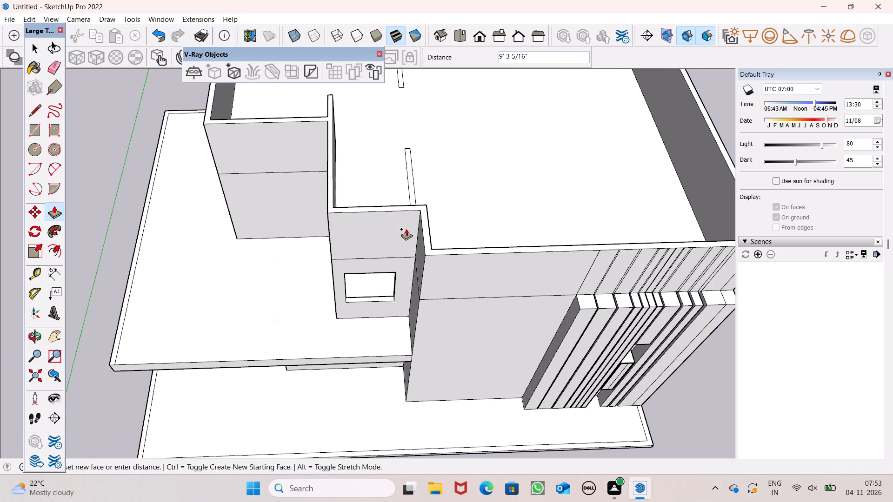
left_click_drag(406, 229, 406, 228)
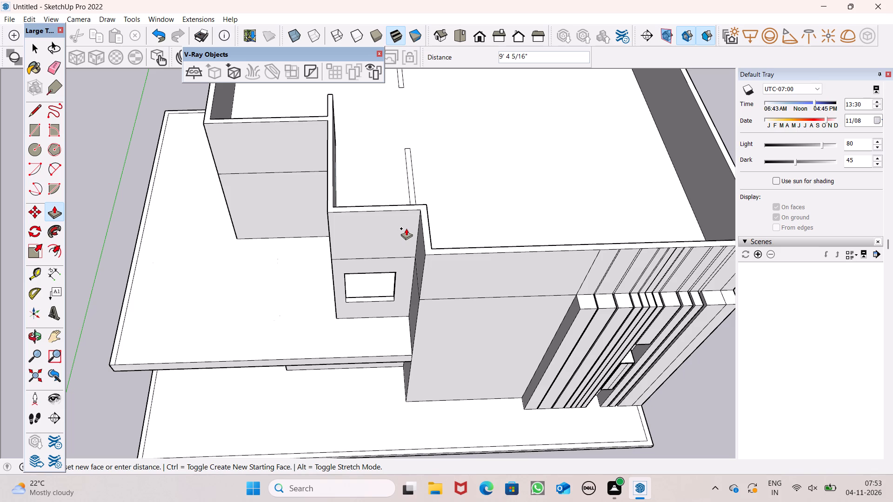
left_click_drag(406, 228, 407, 228)
key("4")
key("apostrophe")
key("Return")
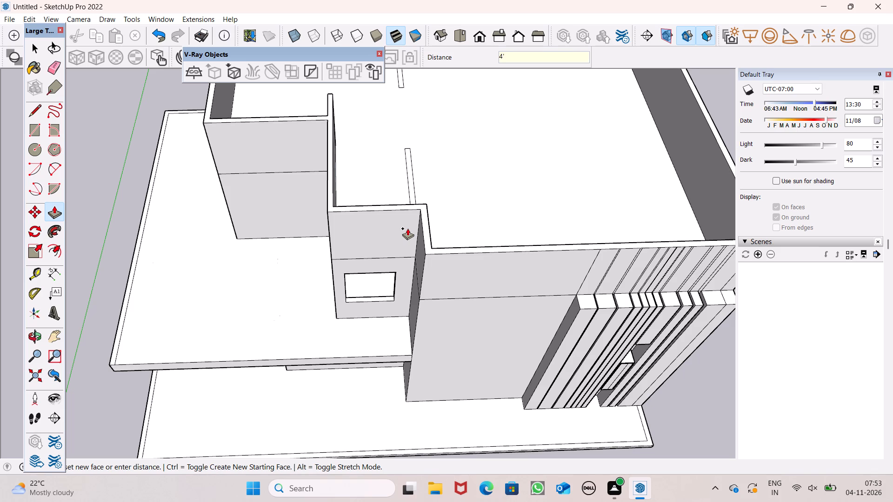
left_click_drag(407, 228, 408, 228)
key("space")
Push/Pull the two recessed outer parapet faces outward by 6' 2 13/16" and 21' 2 1/2", flush with the main front parapet.
scroll(408, 228, "down", 5)
middle_click_drag(402, 252, 423, 120)
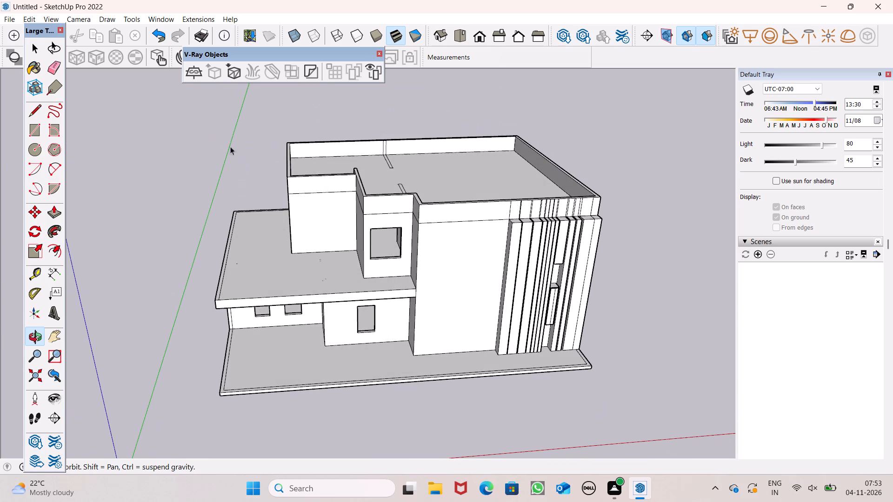
left_click_drag(53, 215, 60, 213)
middle_click_drag(224, 210, 230, 372)
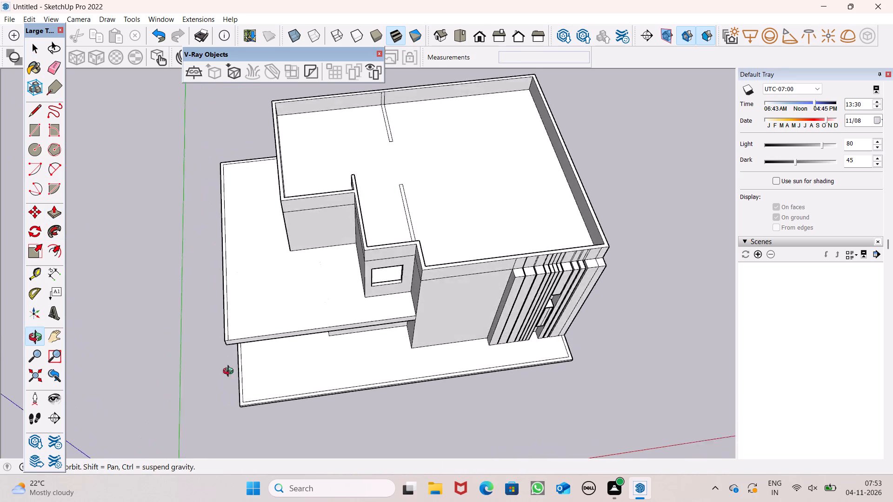
middle_click_drag(230, 372, 231, 392)
scroll(370, 301, "up", 6)
left_click_drag(410, 261, 461, 305)
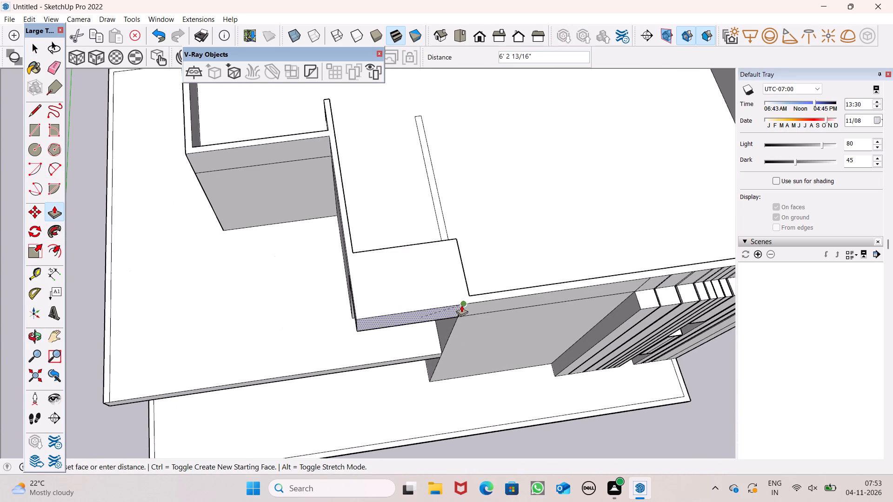
left_click_drag(461, 305, 462, 305)
left_click_drag(261, 159, 355, 311)
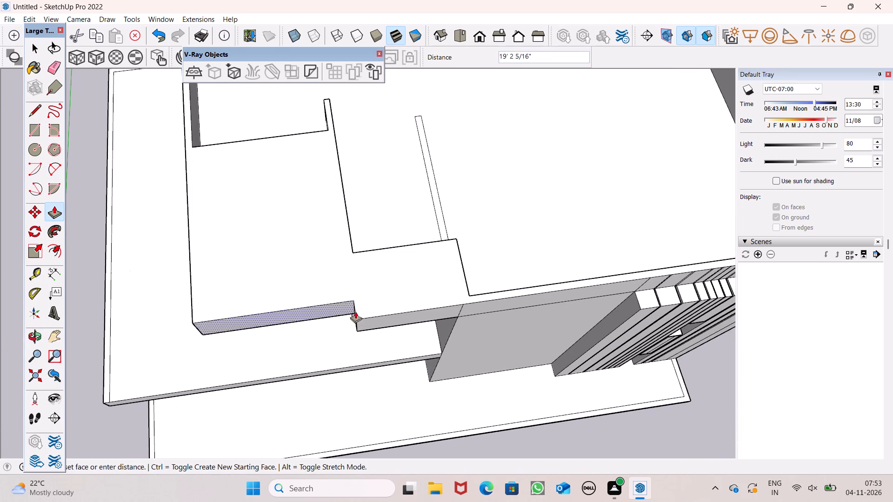
left_click_drag(355, 311, 361, 318)
Erase the two stray vertical edges on the inner parapet faces beside the stepped corner.
scroll(198, 251, "down", 8)
middle_click_drag(321, 232, 102, 135)
scroll(68, 143, "up", 1)
middle_click_drag(417, 143, 411, 155)
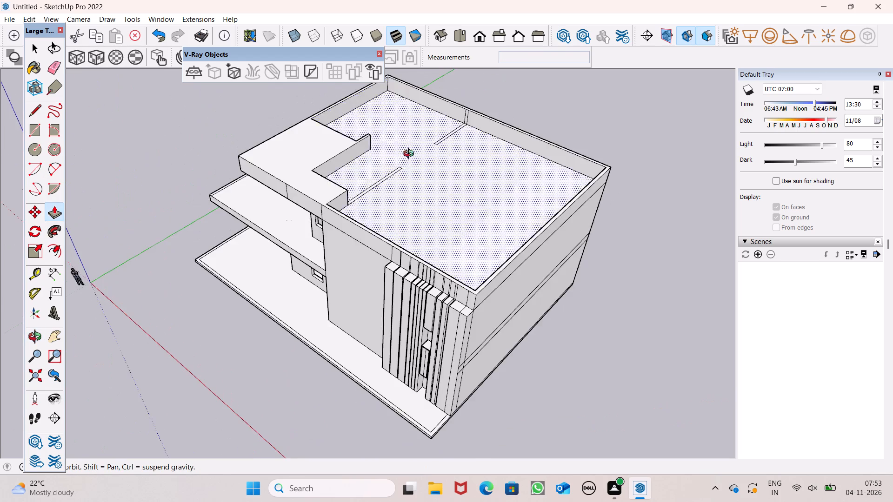
middle_click_drag(411, 155, 56, 206)
middle_click_drag(387, 179, 245, 174)
scroll(333, 192, "up", 2)
scroll(526, 207, "up", 7)
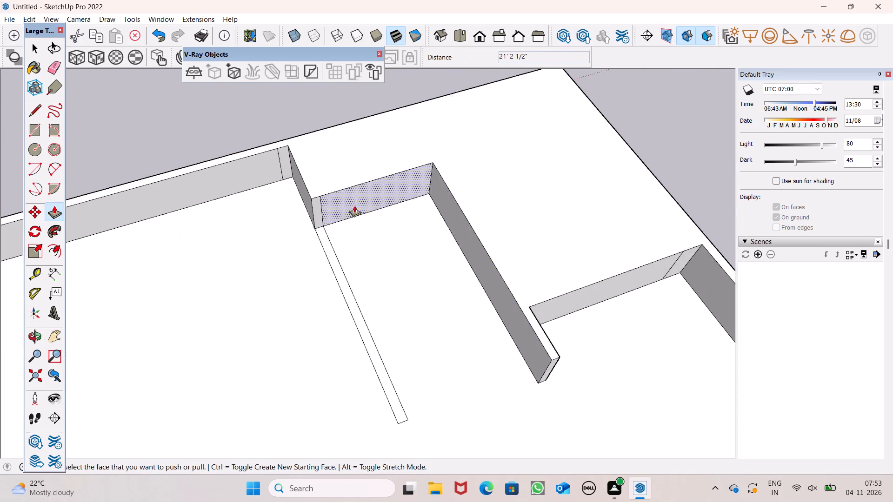
scroll(344, 180, "up", 5)
left_click(45, 67)
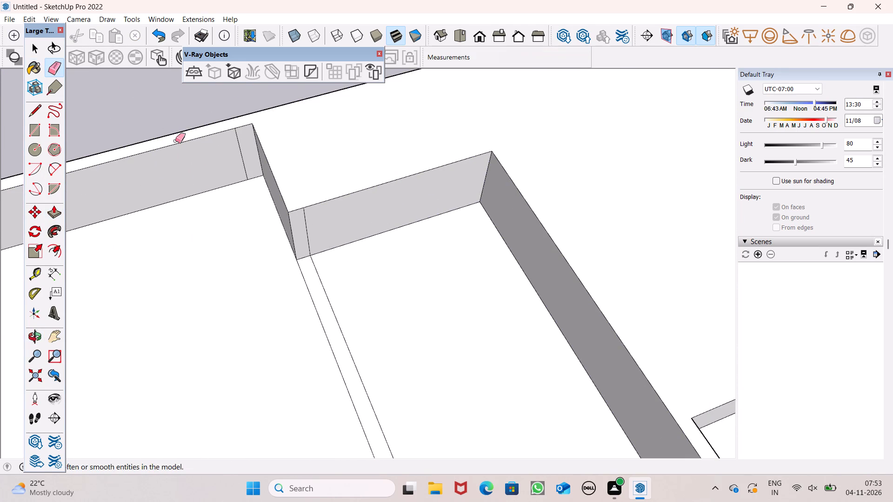
scroll(220, 172, "up", 4)
left_click_drag(358, 255, 350, 258)
scroll(403, 299, "down", 5)
scroll(462, 303, "down", 4)
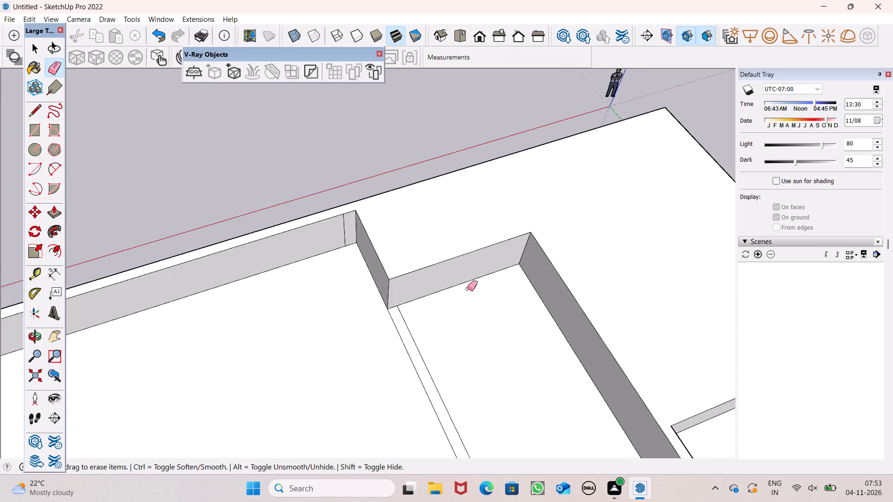
middle_click_drag(458, 327, 435, 350)
scroll(398, 293, "up", 5)
left_click(332, 229)
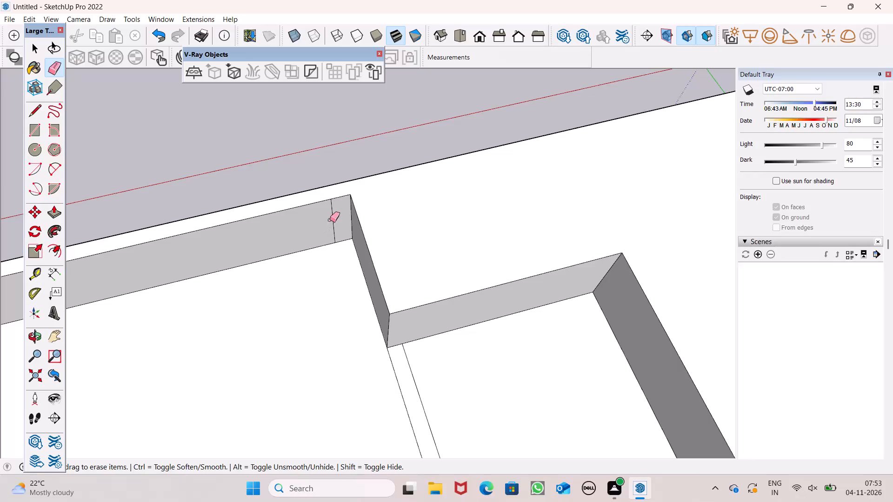
left_click_drag(330, 220, 334, 211)
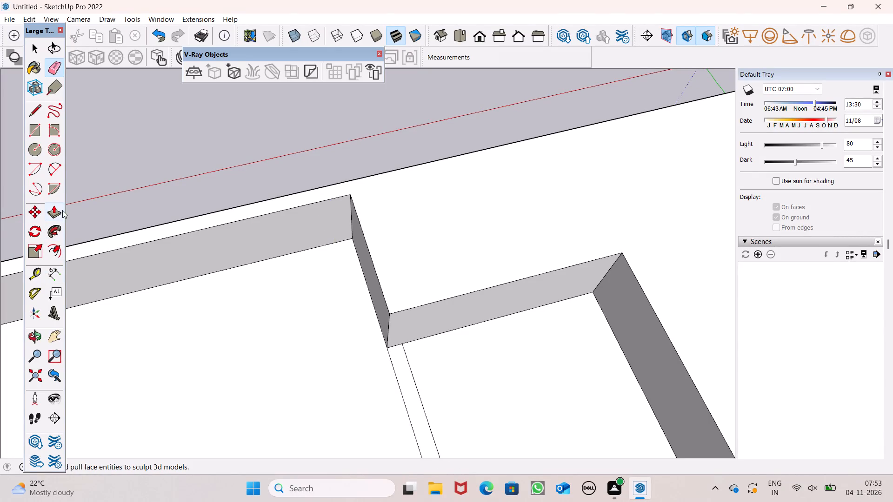
Push/Pull the stepped inner parapet face back 6' 2 13/16" to align with the adjoining front parapet's inner face.
left_click(59, 212)
left_click_drag(475, 306, 333, 230)
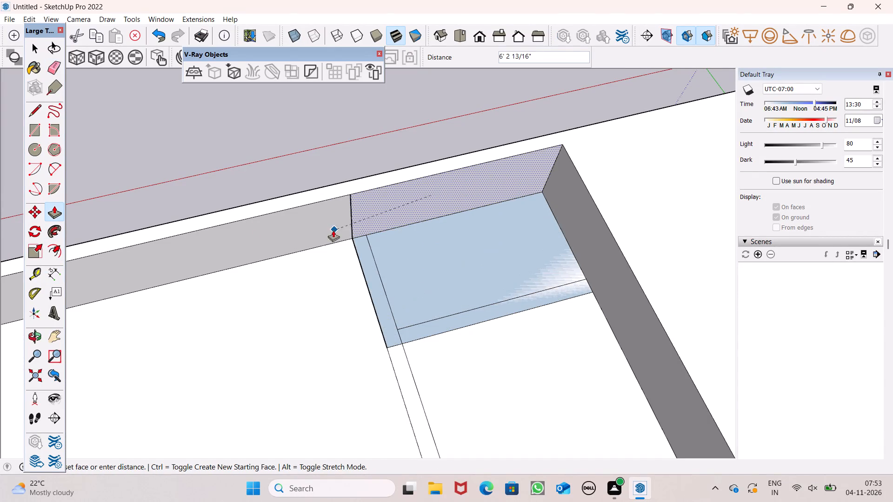
left_click_drag(333, 230, 319, 226)
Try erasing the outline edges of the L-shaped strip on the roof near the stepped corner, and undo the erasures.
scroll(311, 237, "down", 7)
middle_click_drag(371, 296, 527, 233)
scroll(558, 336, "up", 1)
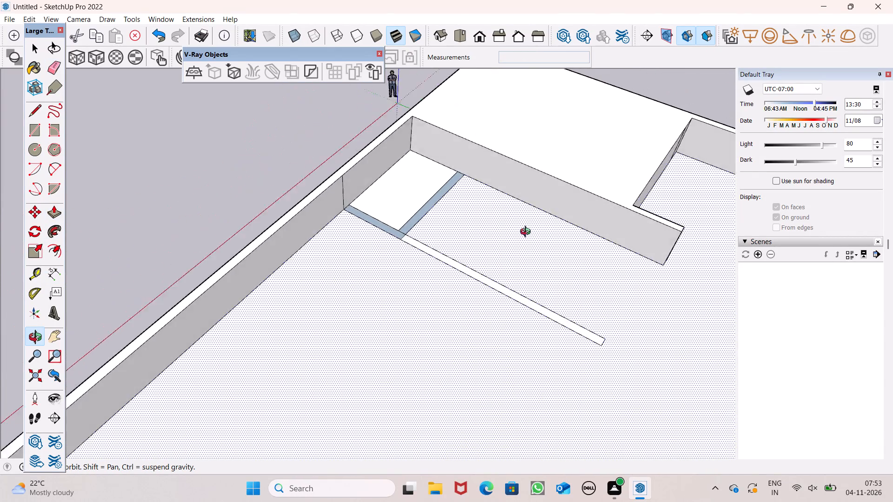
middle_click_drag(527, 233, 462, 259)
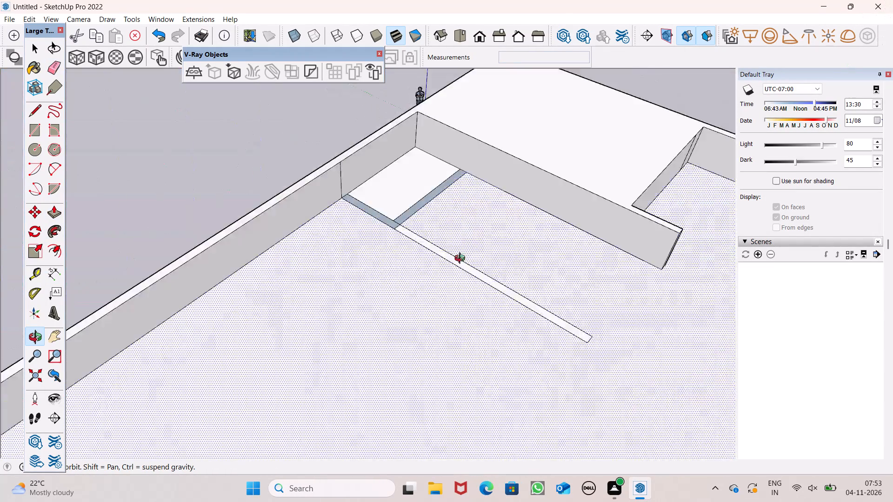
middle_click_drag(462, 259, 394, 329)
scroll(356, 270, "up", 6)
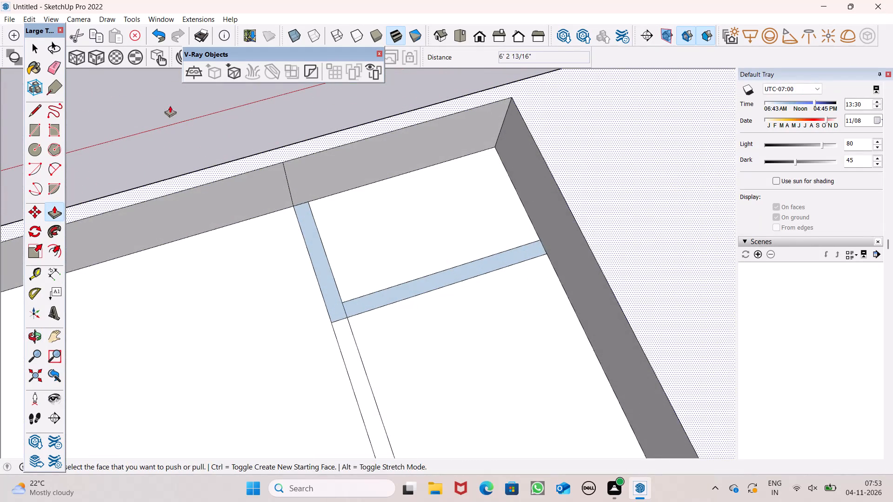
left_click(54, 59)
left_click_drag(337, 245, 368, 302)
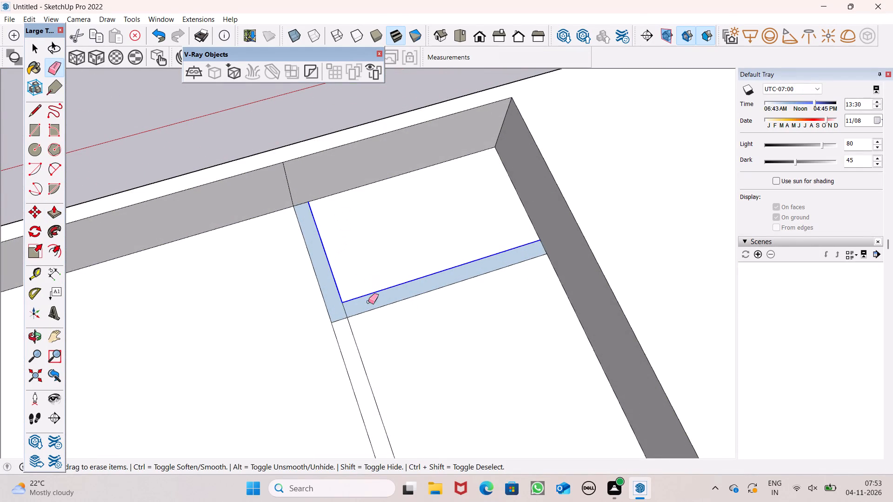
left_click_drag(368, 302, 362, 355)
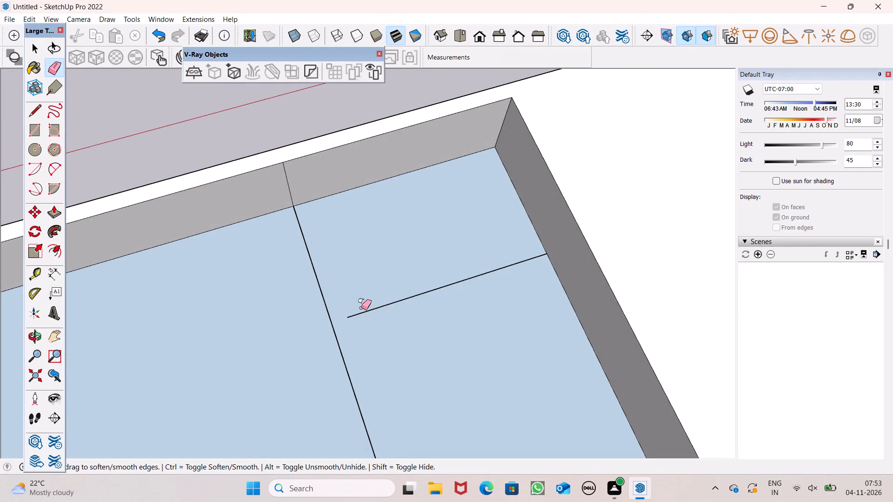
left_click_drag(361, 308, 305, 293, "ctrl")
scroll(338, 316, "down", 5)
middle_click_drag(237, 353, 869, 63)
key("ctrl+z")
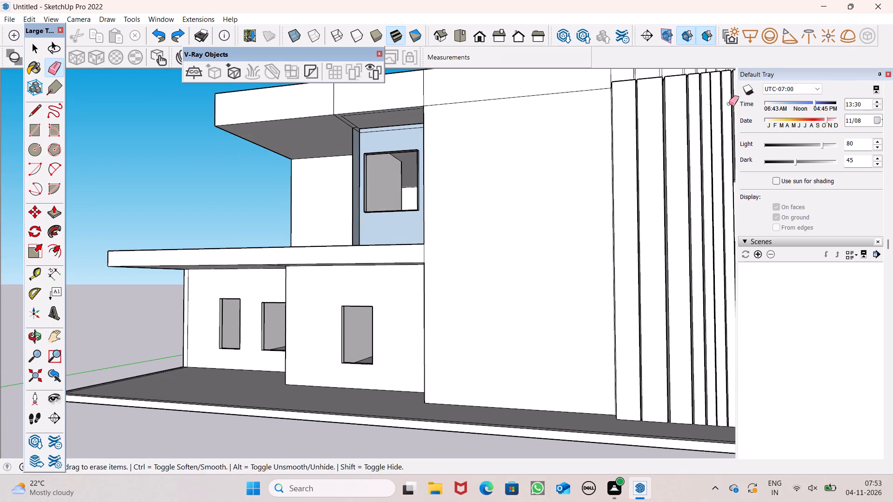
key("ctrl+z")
Erase the outline of the long interior wall strip that extends from the L-shaped strip across the roof.
middle_click_drag(495, 169, 46, 501)
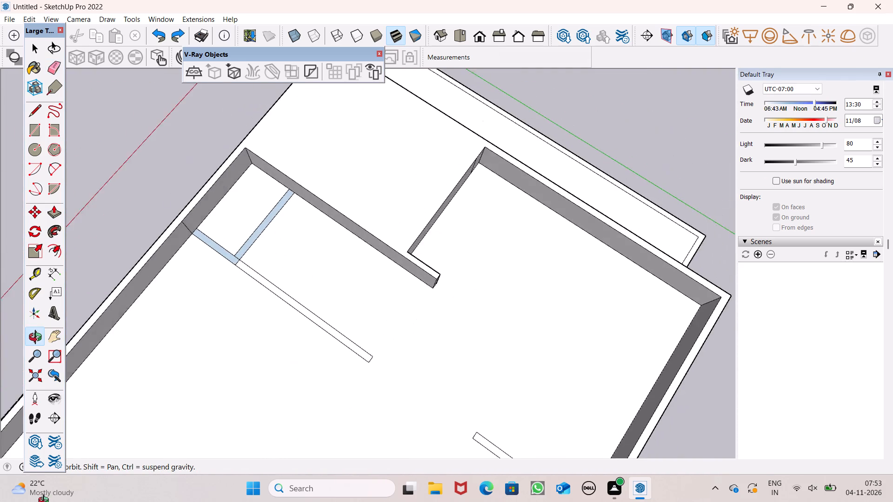
middle_click_drag(46, 501, 27, 501)
scroll(396, 130, "up", 2)
left_click_drag(290, 341, 280, 362)
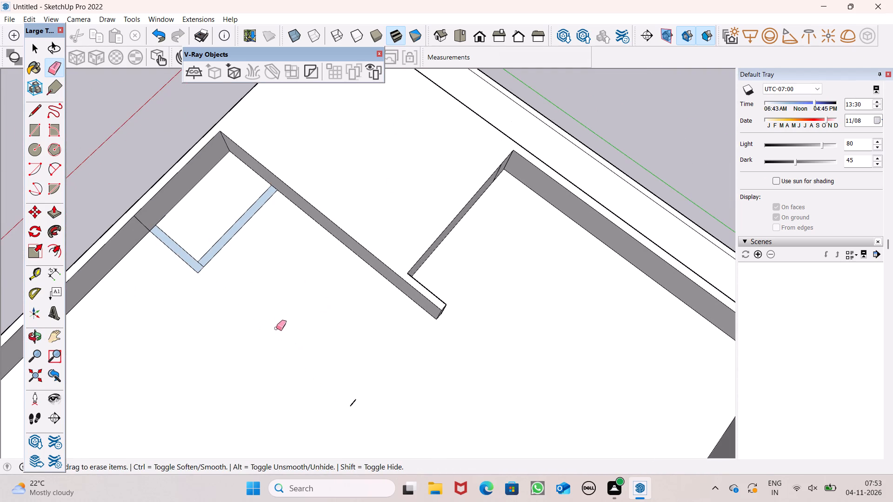
left_click_drag(356, 409, 350, 393)
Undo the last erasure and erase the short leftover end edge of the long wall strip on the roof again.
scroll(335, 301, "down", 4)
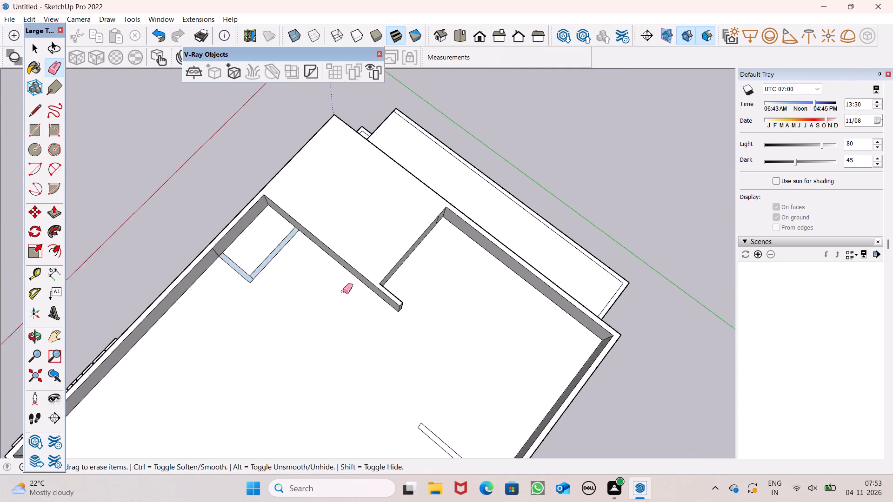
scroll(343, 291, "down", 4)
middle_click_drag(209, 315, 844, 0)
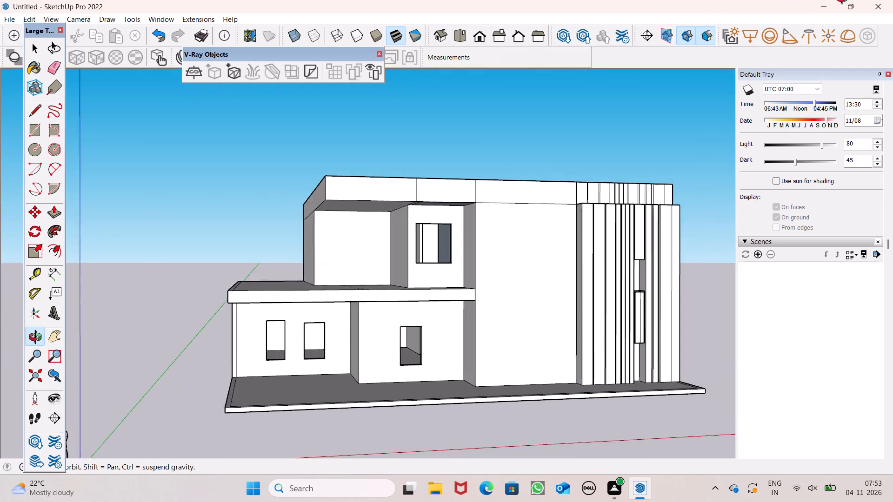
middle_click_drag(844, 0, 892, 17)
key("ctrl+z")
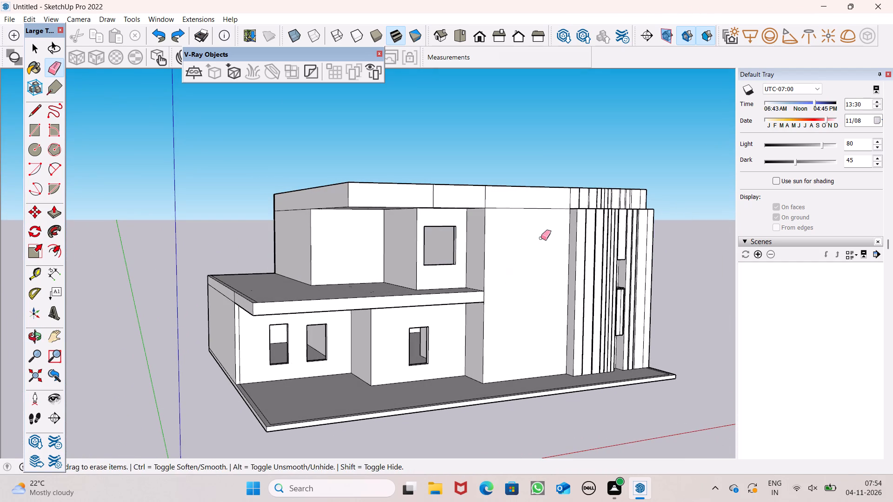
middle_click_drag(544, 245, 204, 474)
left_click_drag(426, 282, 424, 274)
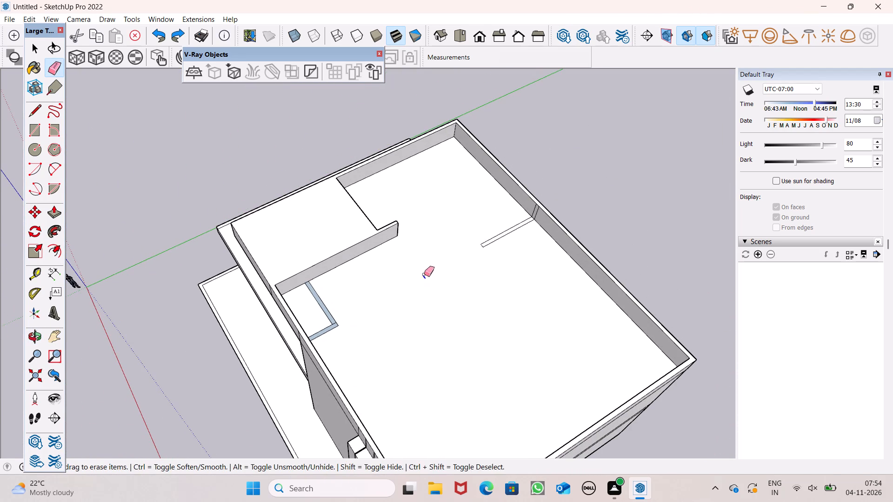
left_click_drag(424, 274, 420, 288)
Erase the short leftover strip on the roof beside the long parapet and the two seam lines on that parapet's inner face.
left_click_drag(505, 227, 487, 245)
left_click_drag(486, 244, 475, 250)
scroll(549, 215, "up", 7)
left_click_drag(519, 206, 524, 211)
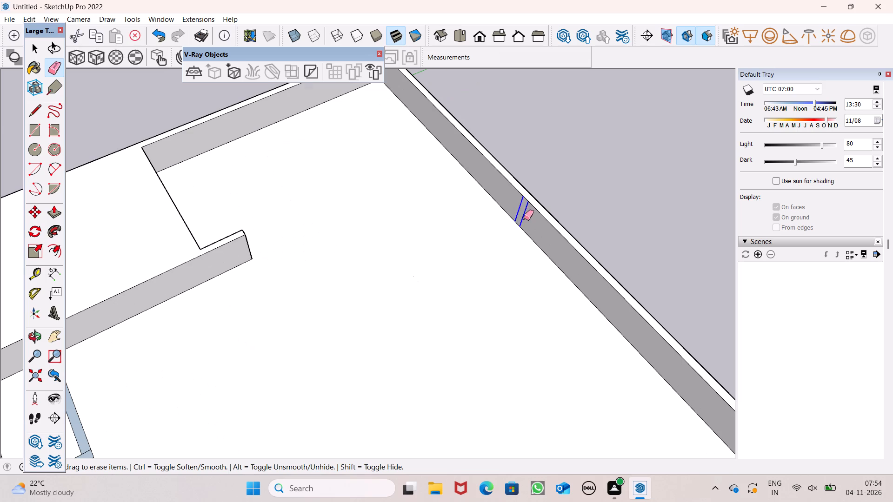
Erase the vertical seam line on the parapet's inner face near the outer corner beside the stepped block.
scroll(523, 223, "down", 7)
middle_click_drag(183, 389, 330, 138)
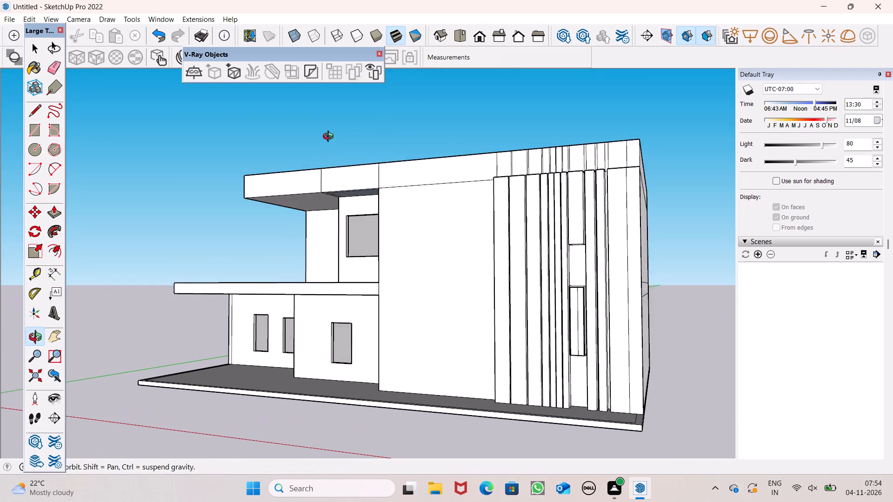
middle_click_drag(330, 138, 131, 434)
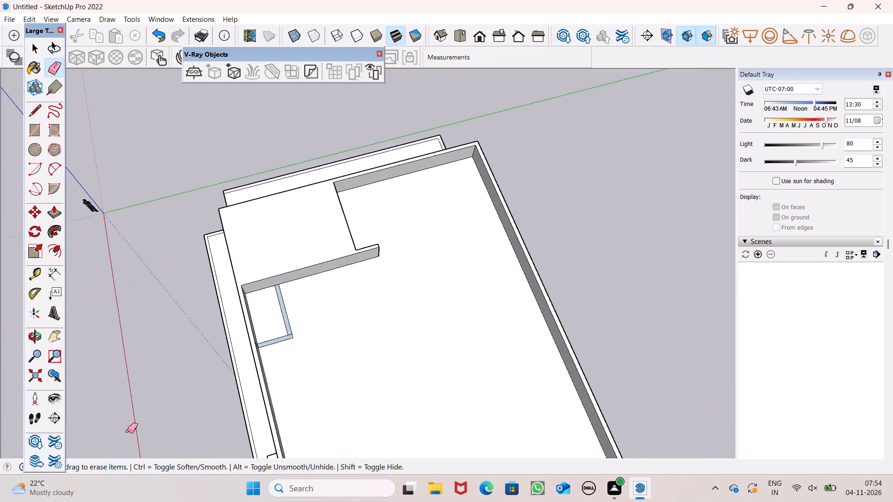
middle_click_drag(533, 345, 138, 325)
scroll(242, 210, "up", 6)
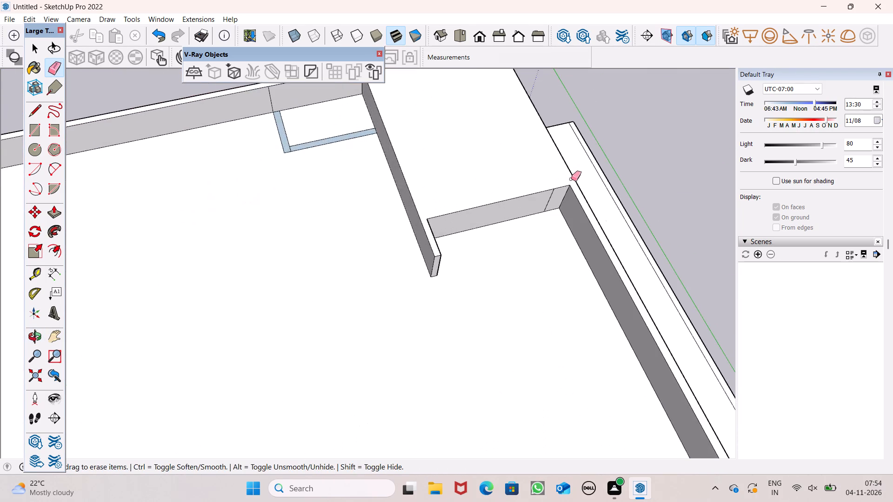
scroll(571, 189, "up", 4)
left_click(545, 205)
left_click_drag(545, 205, 540, 207)
left_click_drag(536, 206, 540, 203)
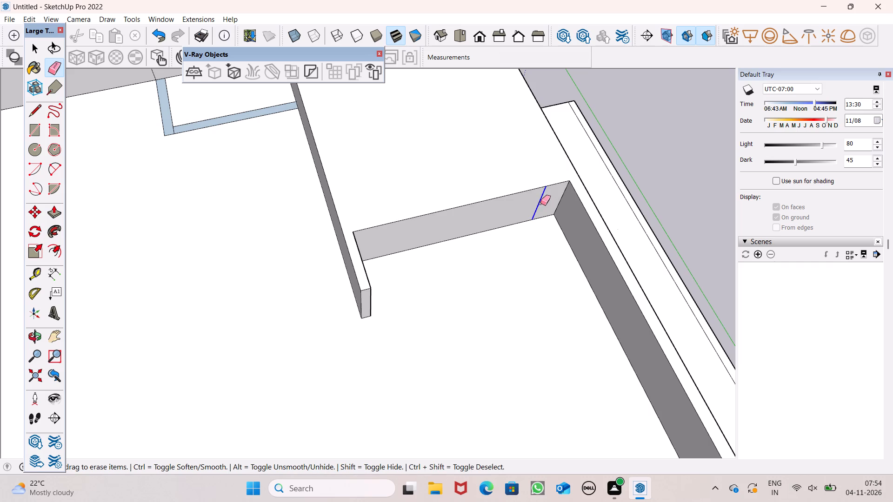
left_click_drag(540, 203, 542, 202)
Push/Pull the end face of the projecting wall stub back about 4' 1 7/8", flush with the stepped parapet face.
scroll(532, 278, "down", 7)
middle_click_drag(509, 357, 438, 374)
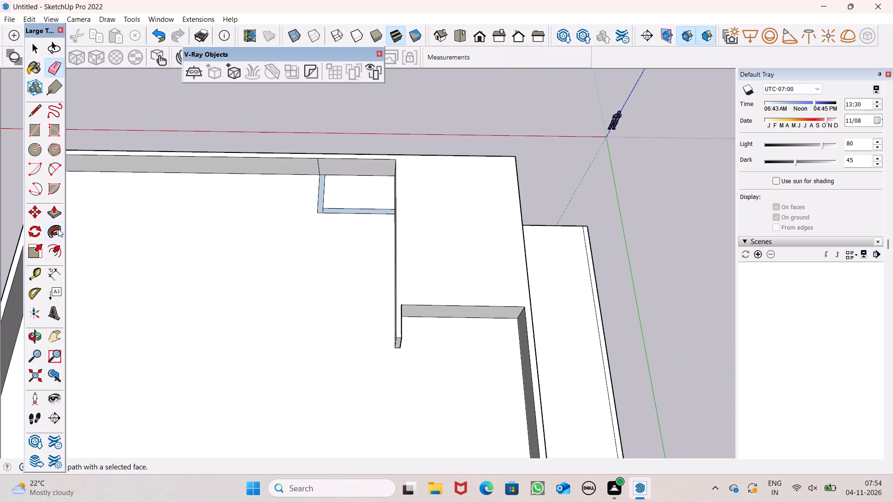
left_click(53, 215)
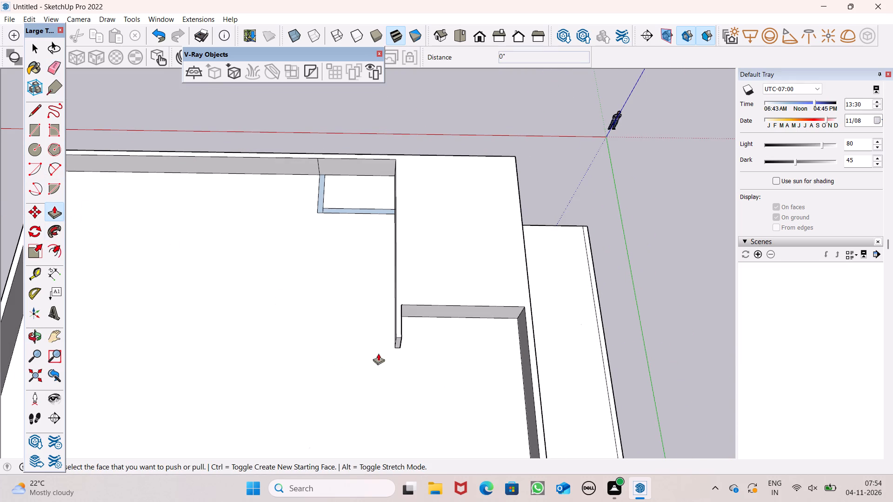
left_click_drag(396, 343, 408, 310)
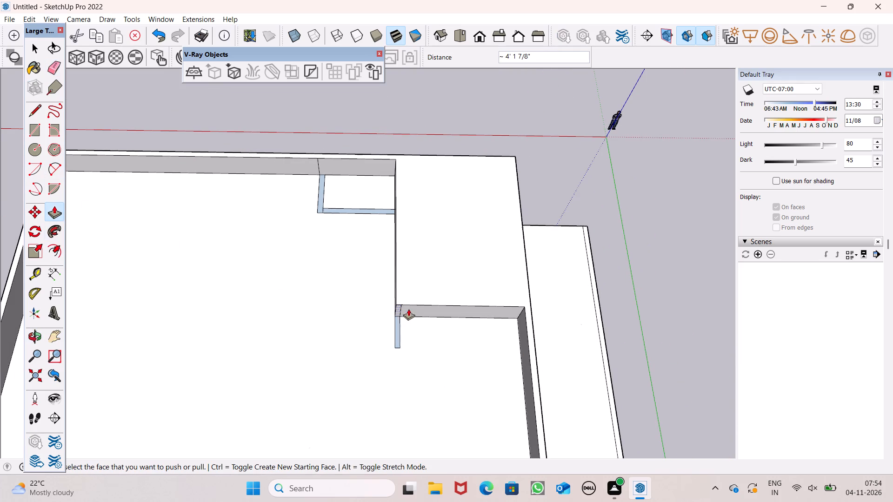
Erase the leftover seam edge on the parapet face where the wall stub met the stepped block.
left_click(47, 63)
scroll(376, 302, "up", 2)
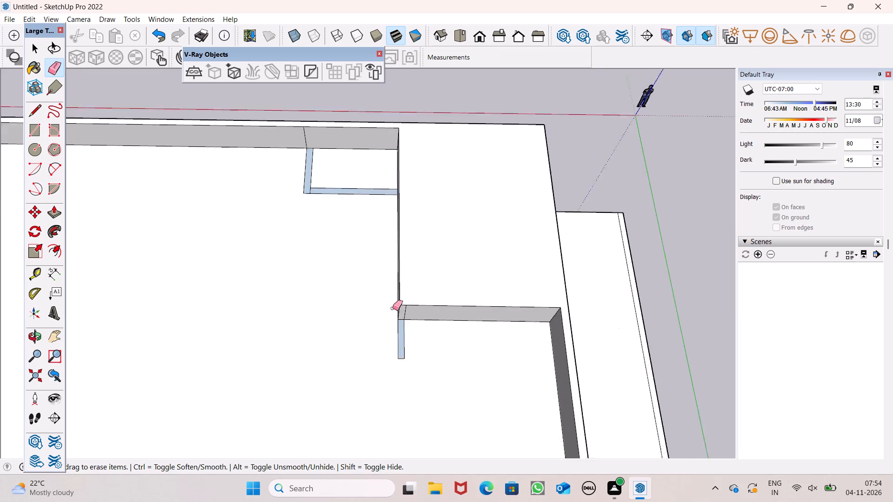
scroll(393, 308, "up", 4)
left_click_drag(415, 312, 402, 313)
left_click(402, 313)
Push/Pull the stepped parapet face back 15' 8 11/16", and push it again to align with the adjoining parapet's inner face.
scroll(443, 373, "down", 8)
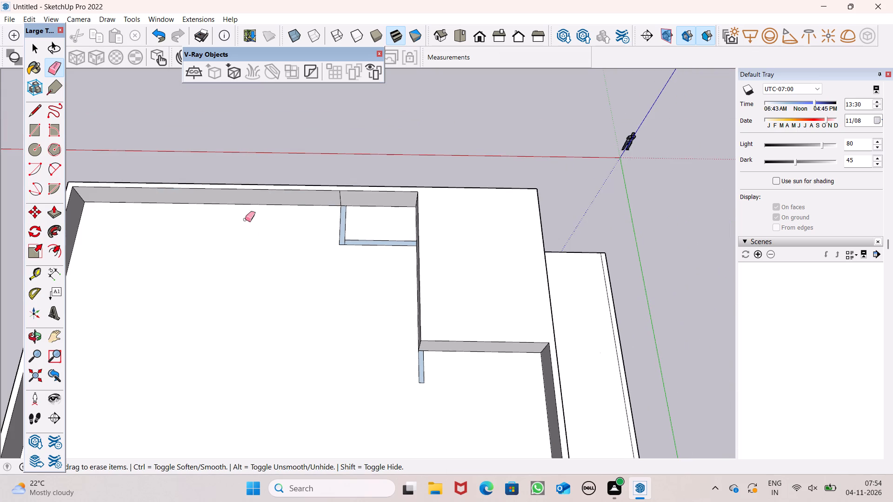
left_click(49, 216)
scroll(439, 258, "up", 5)
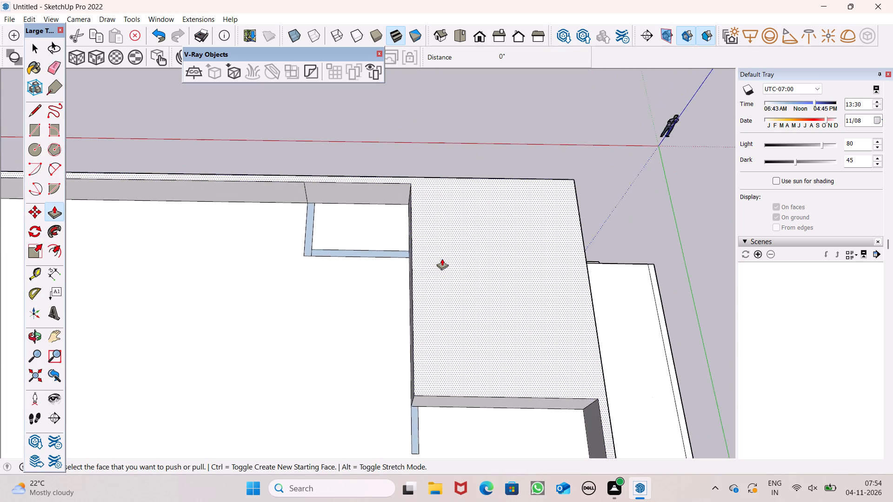
scroll(442, 258, "down", 5)
left_click_drag(488, 359, 453, 275)
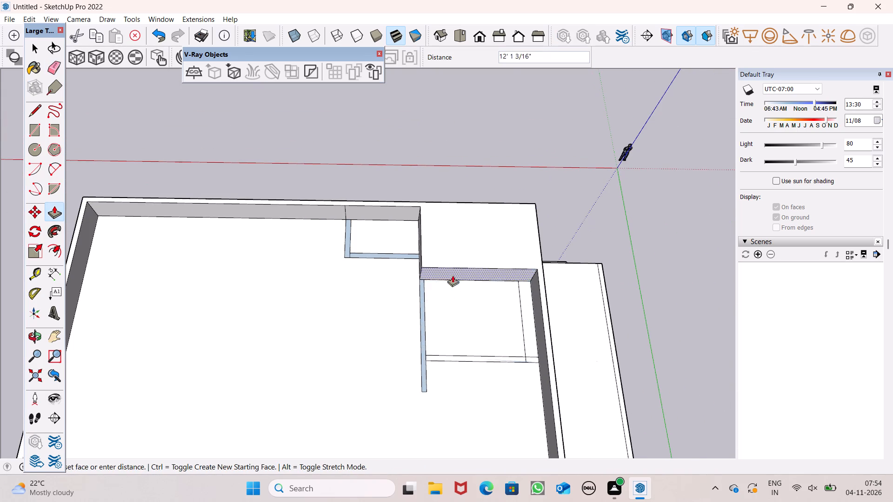
left_click_drag(453, 275, 398, 211)
scroll(427, 236, "up", 6)
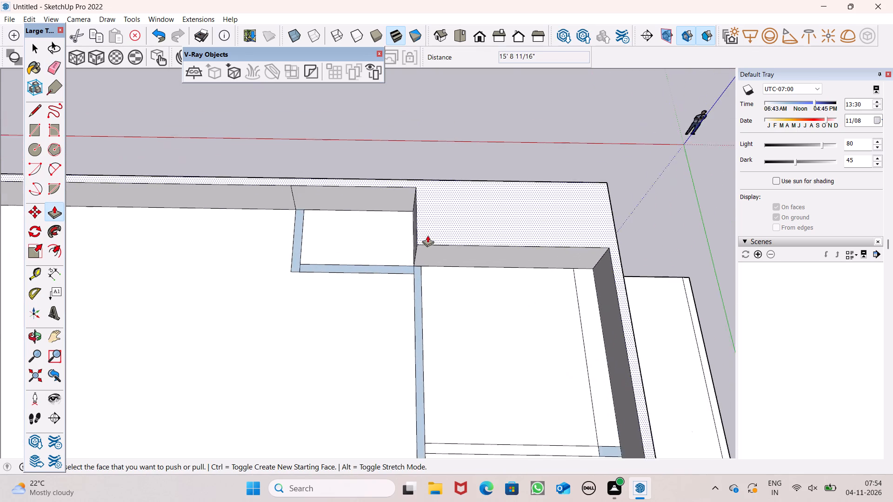
left_click_drag(443, 256, 370, 199)
key("space")
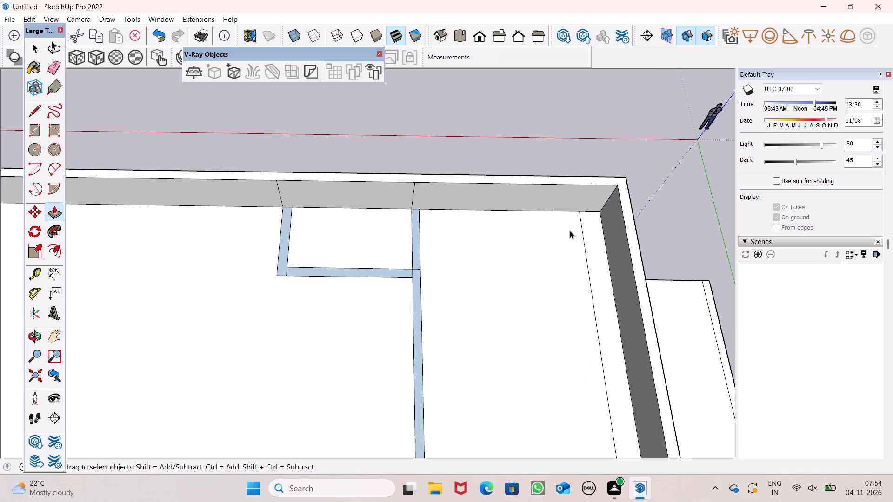
Examine the roof, the parapet and the house's outer walls from several sides.
scroll(636, 204, "down", 6)
scroll(518, 213, "down", 2)
middle_click_drag(546, 372, 554, 354)
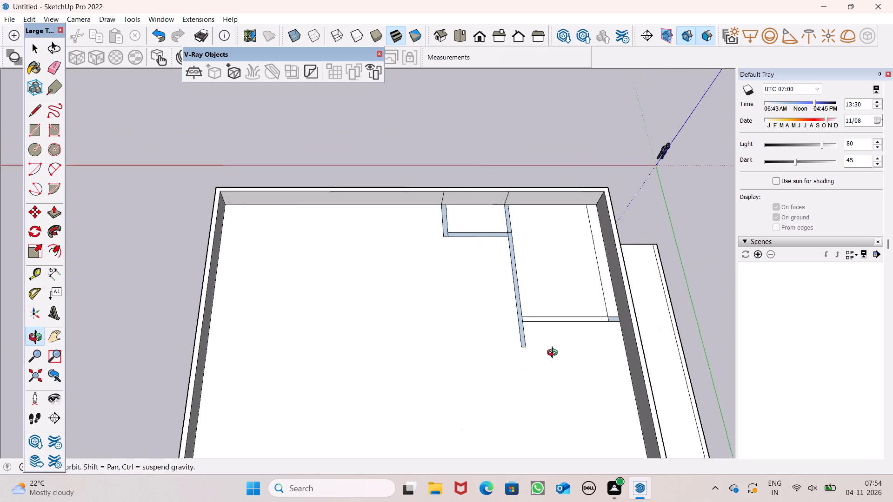
middle_click_drag(554, 354, 589, 302)
scroll(586, 304, "up", 1)
scroll(356, 305, "down", 6)
middle_click_drag(286, 350, 666, 219)
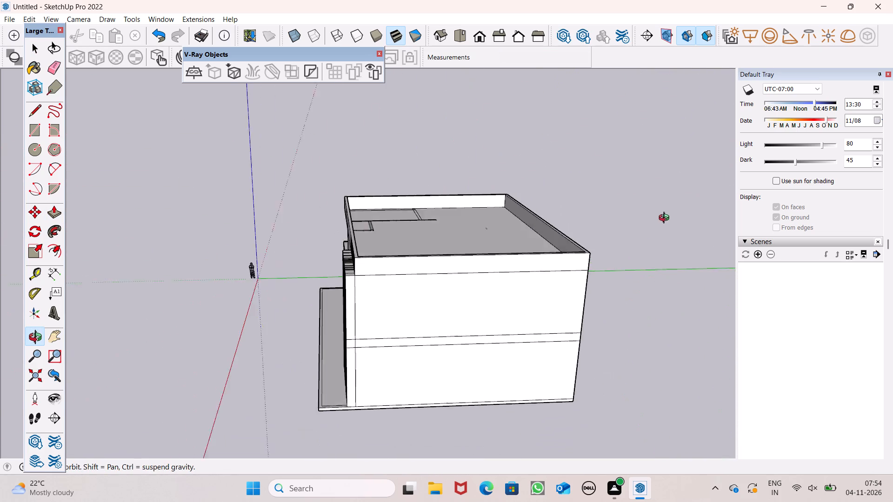
middle_click_drag(666, 219, 670, 218)
middle_click_drag(288, 274, 632, 317)
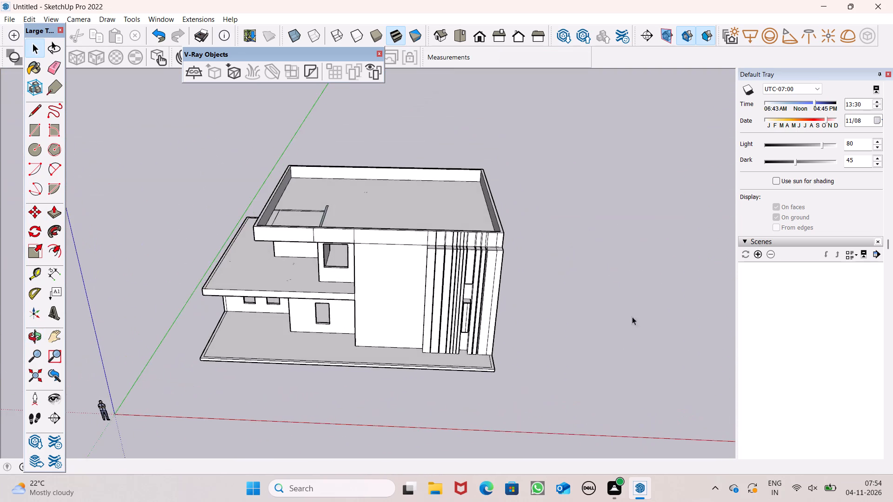
Push/Pull the top face of the roof parapet up 2' 2 1/8".
scroll(558, 238, "up", 7)
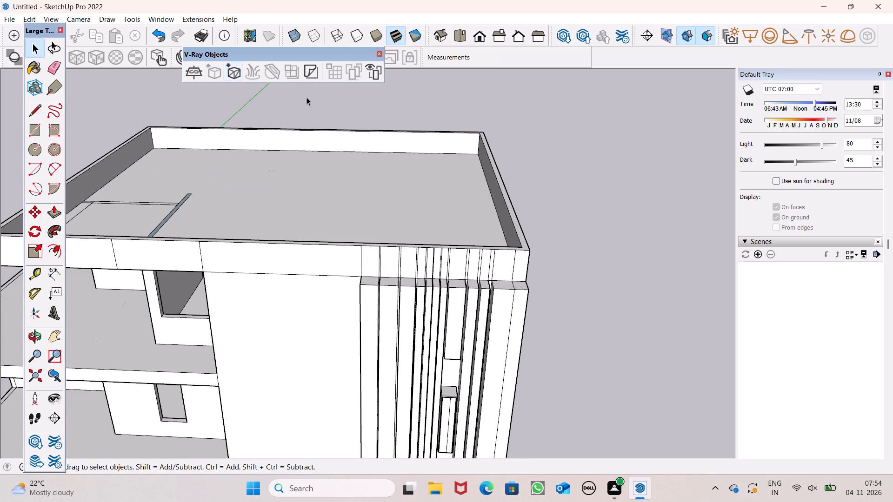
scroll(214, 217, "up", 1)
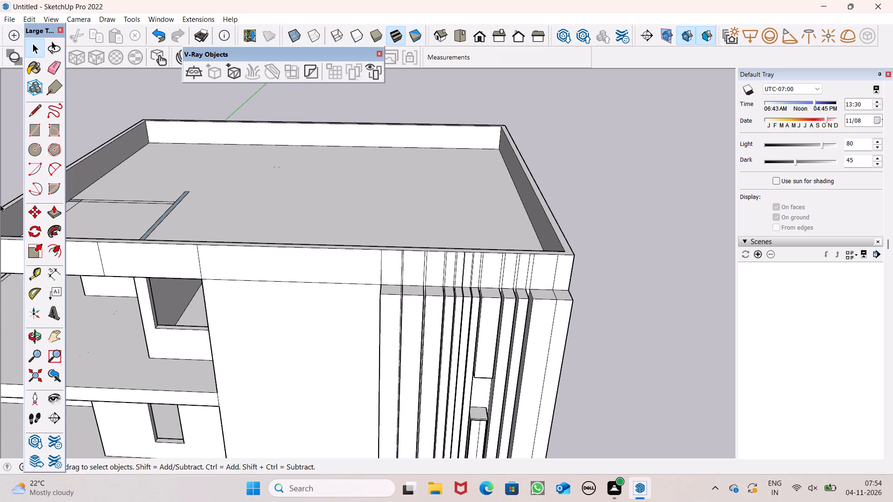
left_click(53, 212)
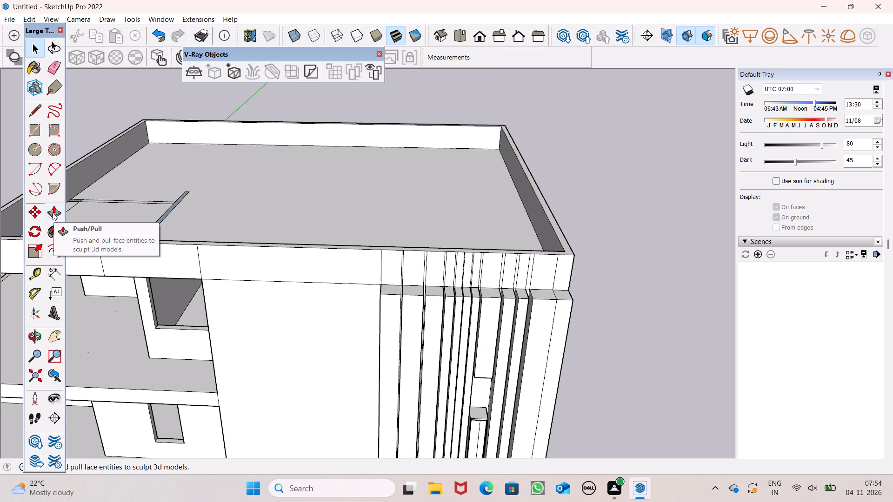
left_click_drag(332, 245, 329, 239)
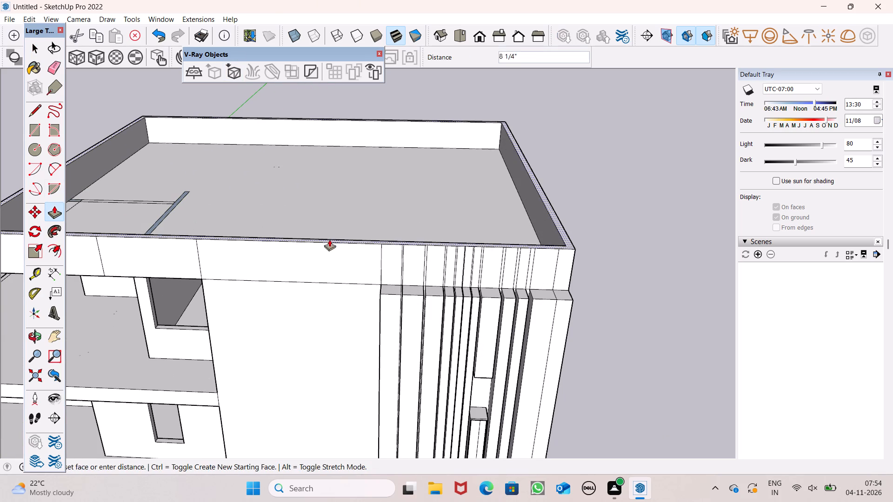
left_click_drag(329, 239, 328, 229)
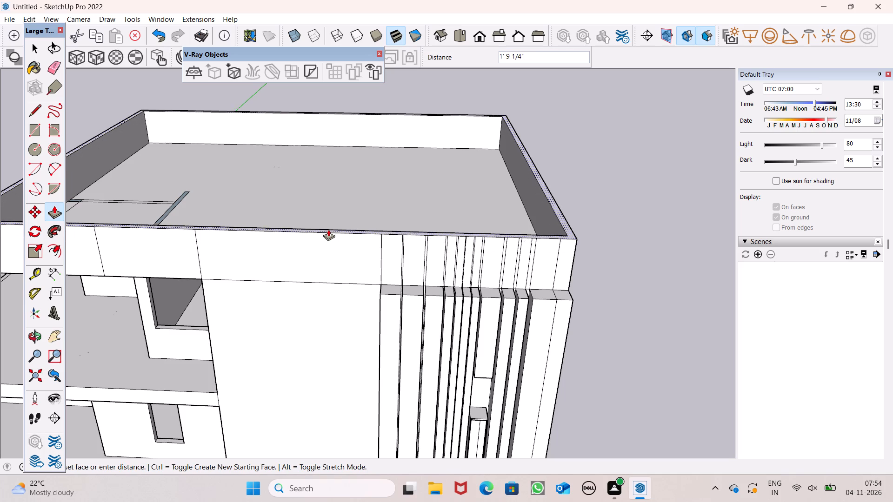
left_click_drag(328, 229, 327, 225)
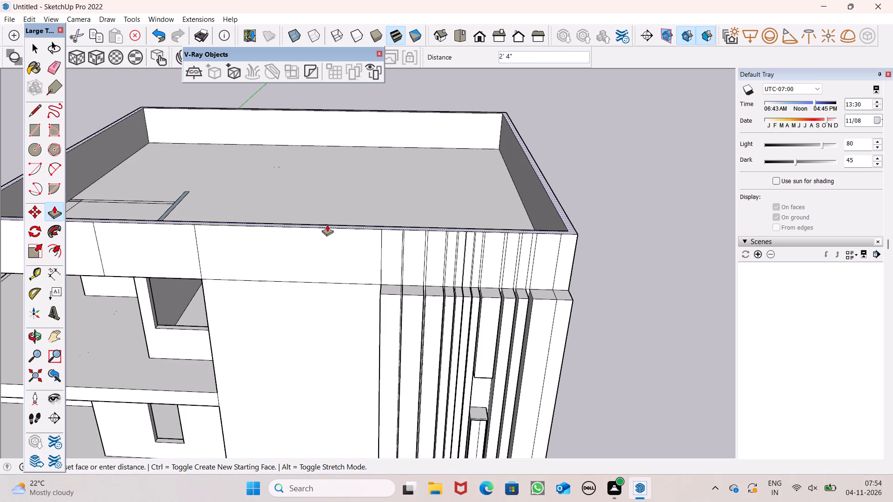
left_click_drag(327, 225, 329, 226)
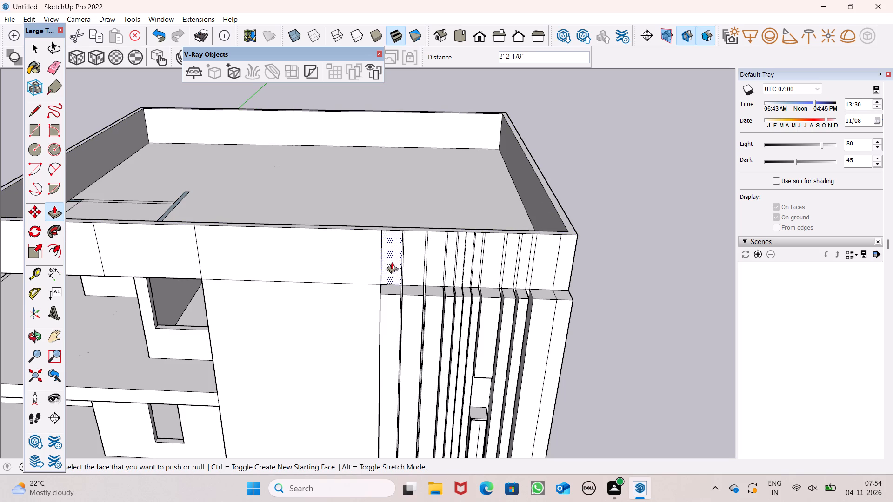
Push/Pull the top faces of the first two vertical facade strips up 6' 2 1/8" to the parapet's top edge.
scroll(376, 259, "down", 5)
middle_click_drag(393, 269, 411, 340)
scroll(410, 307, "up", 2)
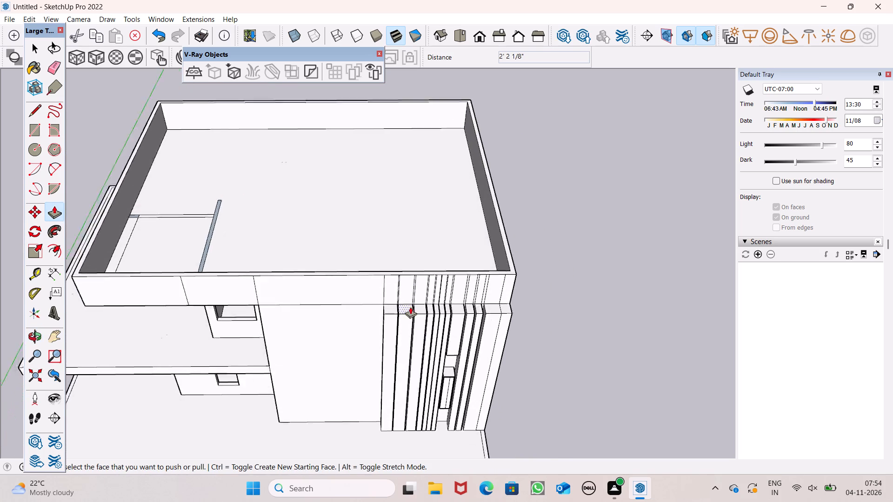
scroll(410, 307, "up", 10)
left_click_drag(378, 321, 377, 321)
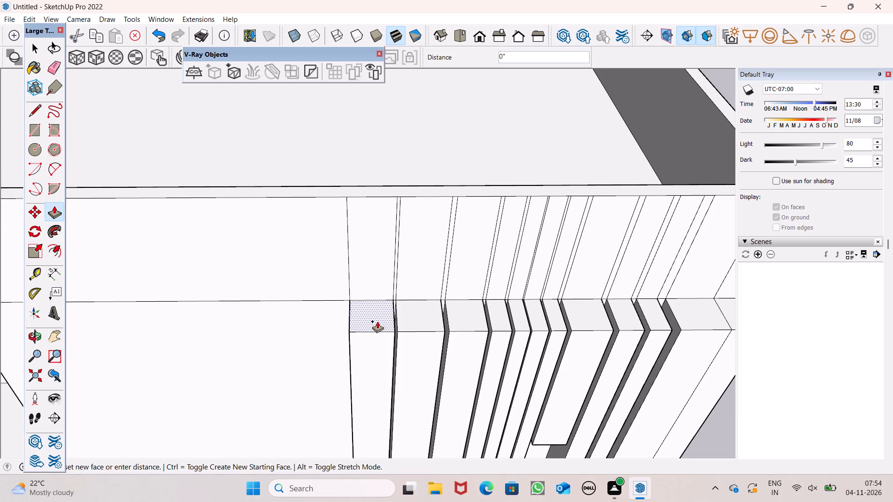
left_click_drag(377, 321, 308, 198)
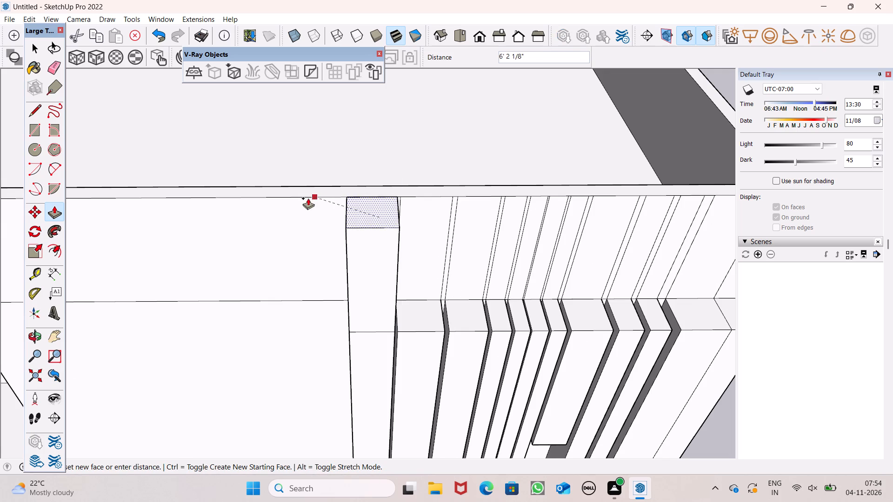
left_click_drag(308, 198, 308, 198)
left_click_drag(414, 320, 393, 229)
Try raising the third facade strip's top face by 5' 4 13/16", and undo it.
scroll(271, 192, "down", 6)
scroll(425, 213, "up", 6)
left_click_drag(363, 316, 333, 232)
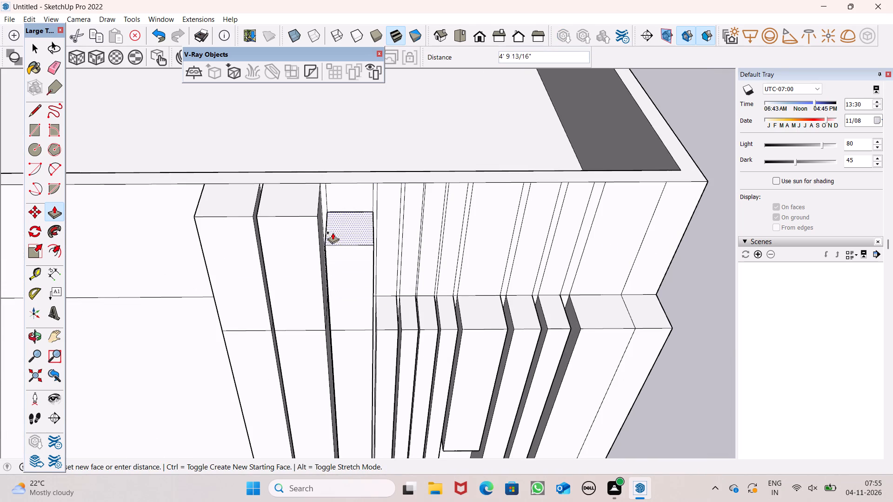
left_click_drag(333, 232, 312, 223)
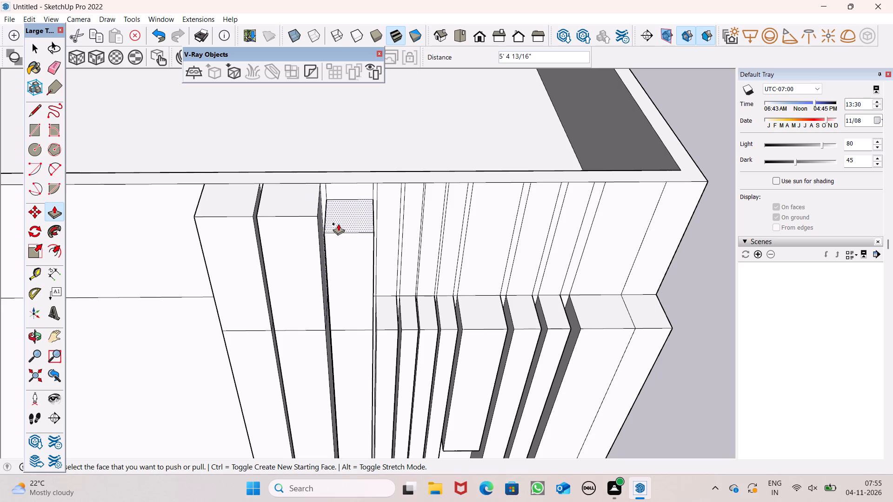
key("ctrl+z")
Push/Pull the tops of the third through seventh facade strips up 6' 2 1/8", level with the strips already raised.
left_click_drag(360, 317, 345, 263)
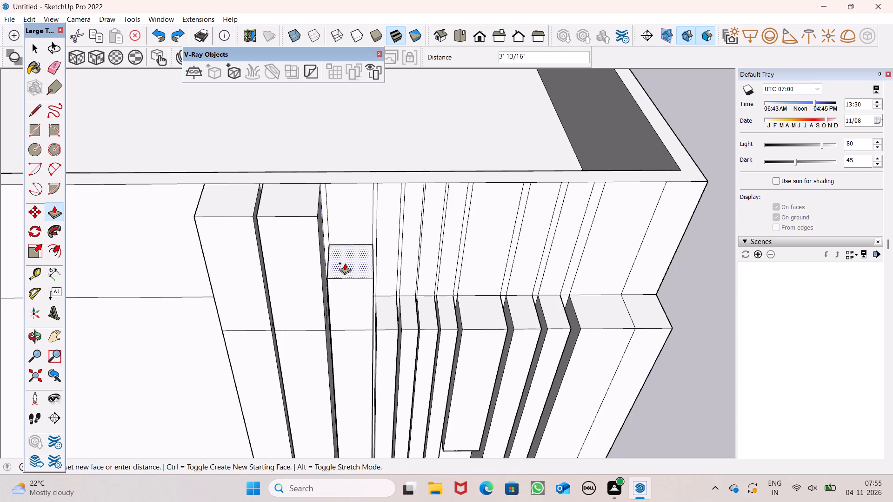
left_click_drag(345, 263, 315, 214)
left_click_drag(387, 318, 377, 244)
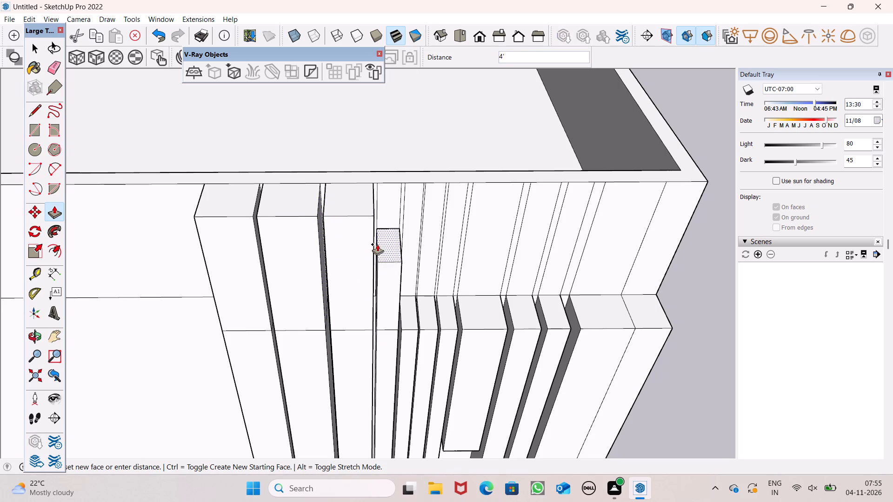
left_click_drag(377, 244, 373, 217)
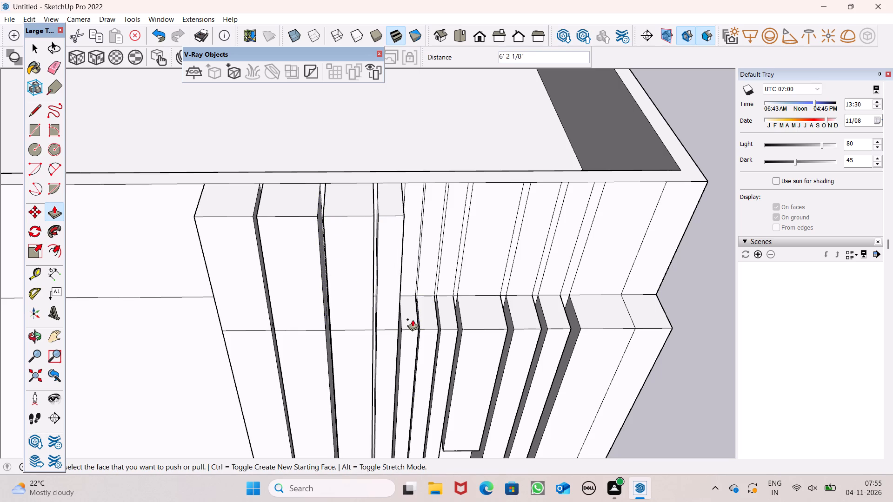
left_click_drag(410, 319, 406, 216)
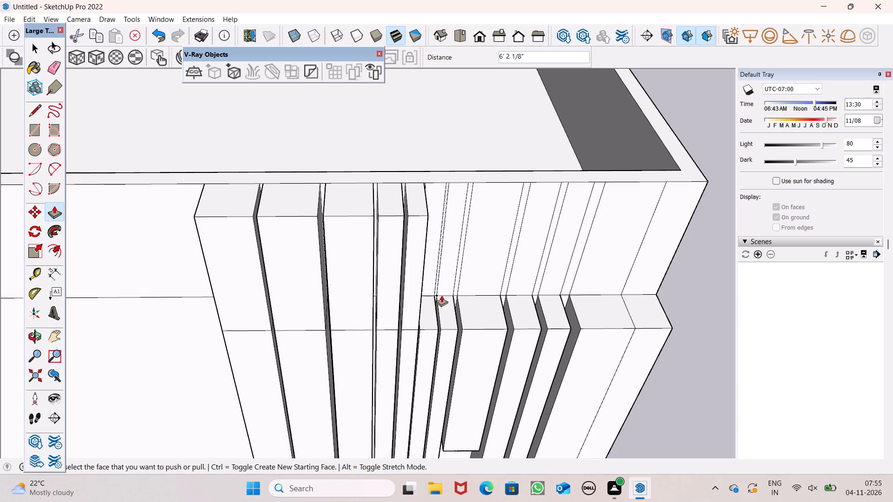
left_click_drag(426, 312, 418, 216)
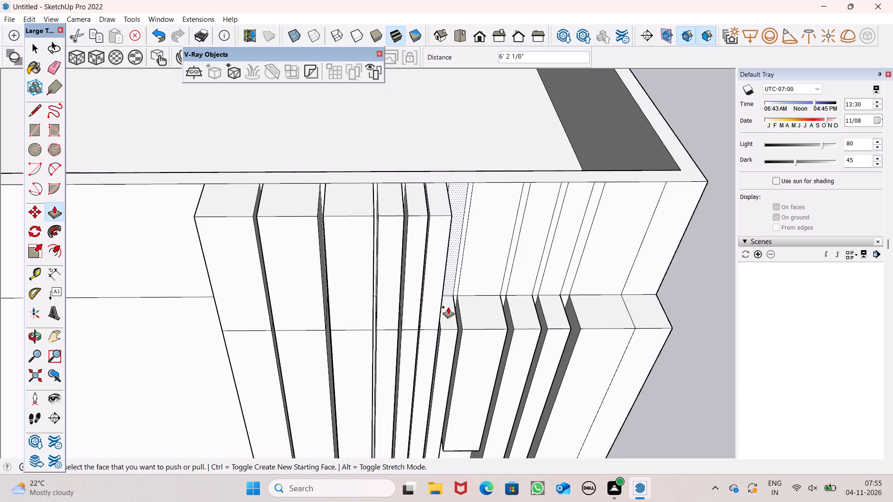
left_click_drag(450, 310, 450, 214)
scroll(200, 245, "down", 7)
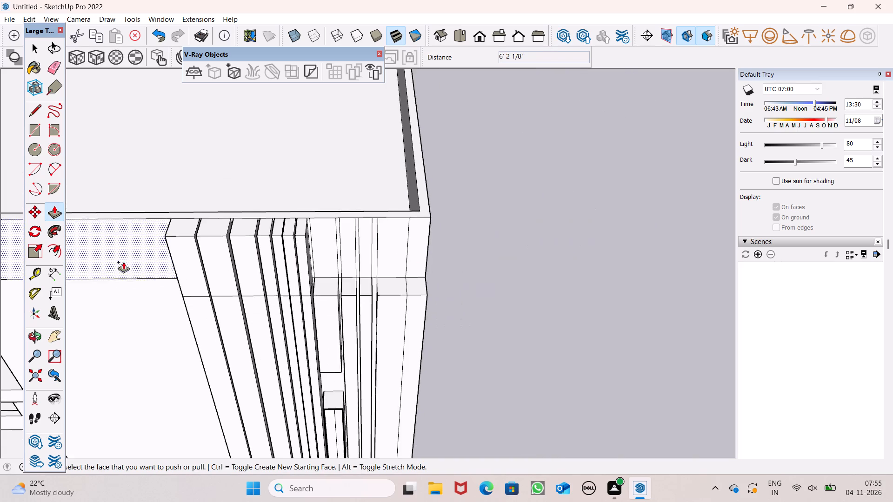
Push/Pull the tops of the eighth through eleventh facade strips up 6' 2 1/8", level with the strips already raised.
scroll(244, 271, "up", 6)
left_click_drag(359, 319, 316, 223)
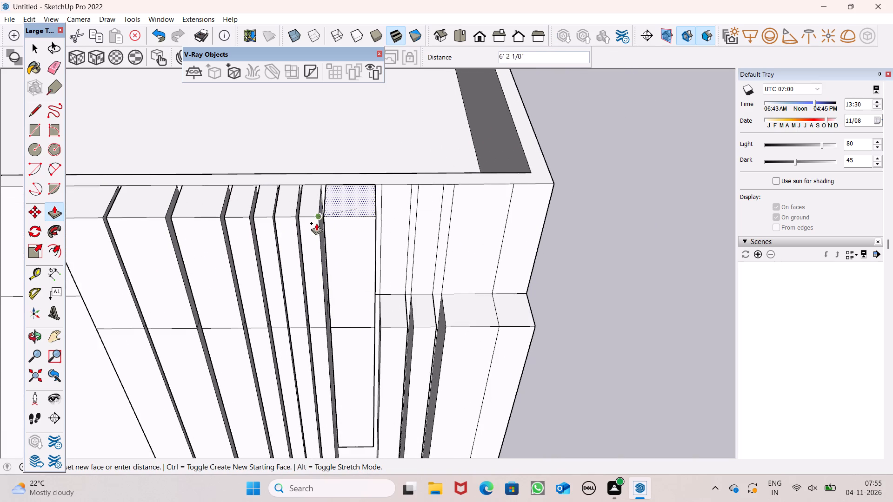
left_click_drag(316, 223, 314, 217)
scroll(324, 198, "down", 8)
middle_click_drag(329, 238, 320, 181)
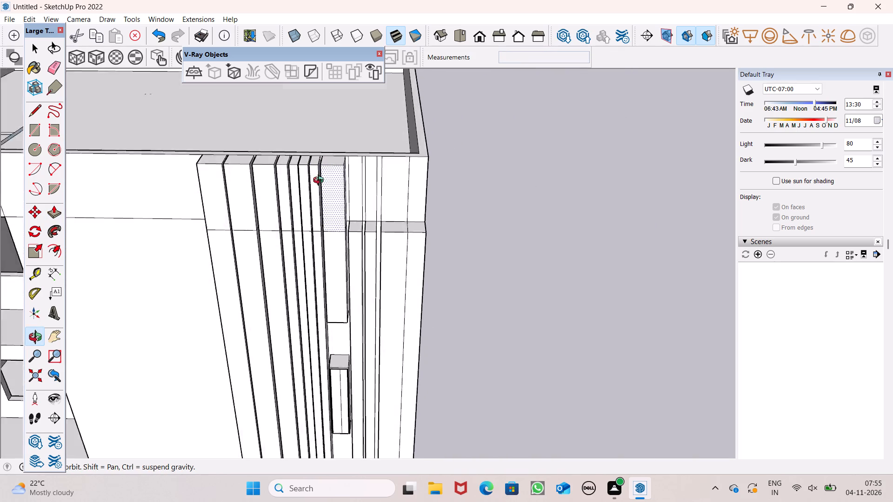
middle_click_drag(320, 181, 367, 125)
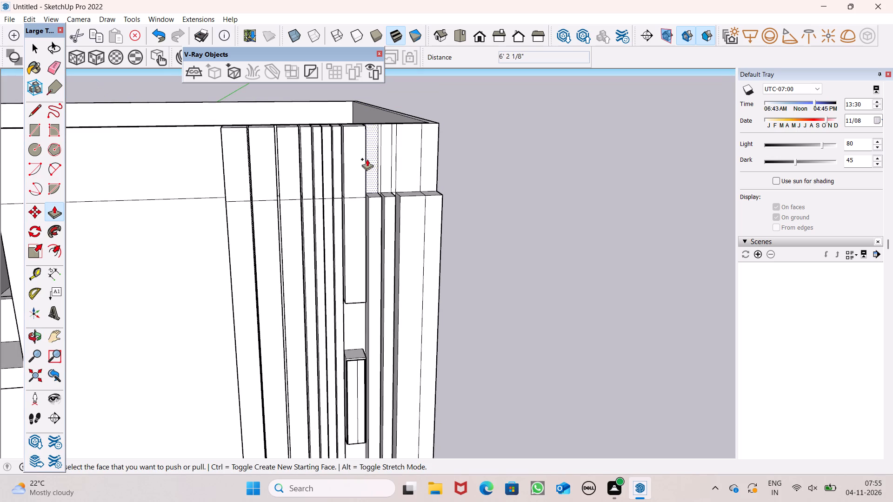
scroll(367, 159, "down", 1)
middle_click_drag(444, 165, 412, 309)
scroll(360, 256, "up", 6)
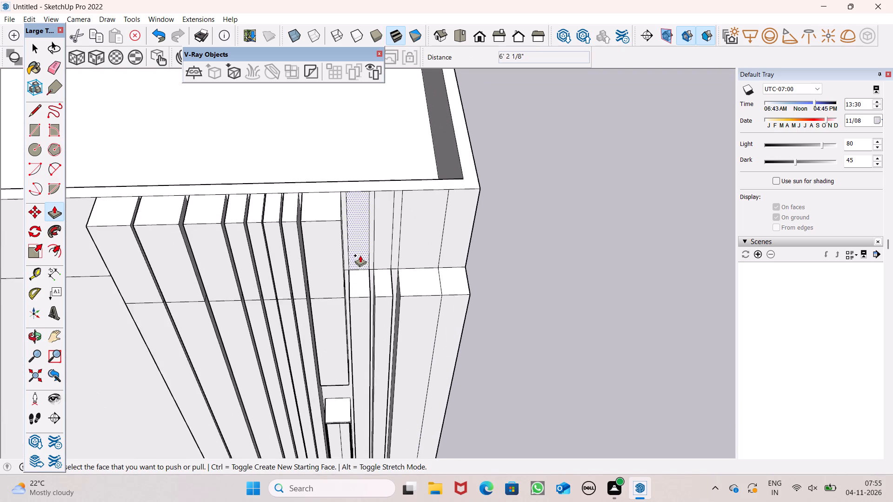
left_click_drag(360, 289, 325, 214)
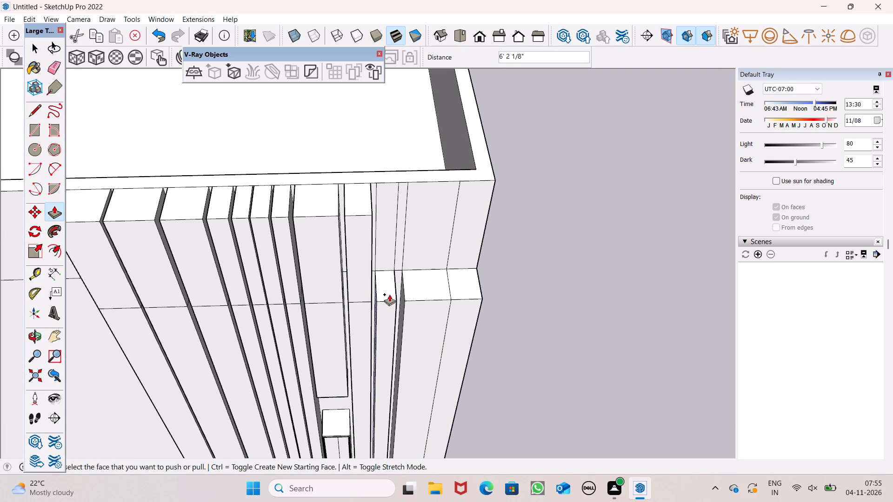
left_click_drag(389, 294, 366, 216)
left_click_drag(427, 285, 406, 228)
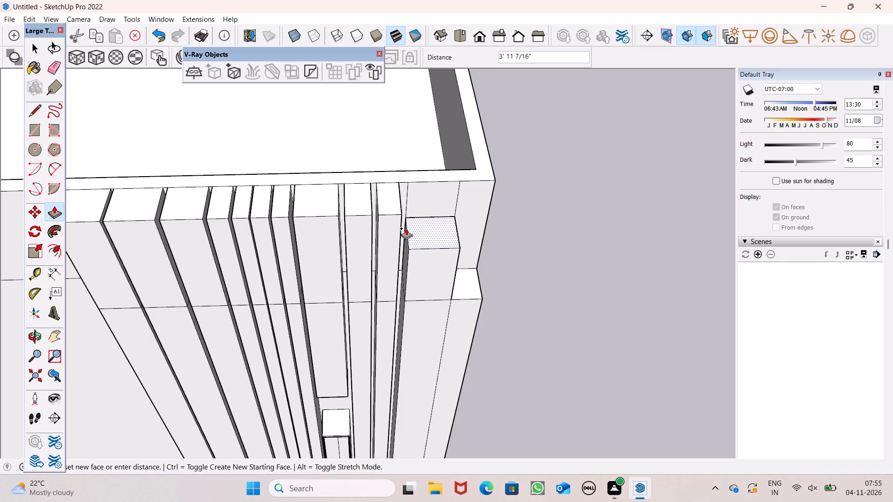
left_click_drag(406, 228, 395, 214)
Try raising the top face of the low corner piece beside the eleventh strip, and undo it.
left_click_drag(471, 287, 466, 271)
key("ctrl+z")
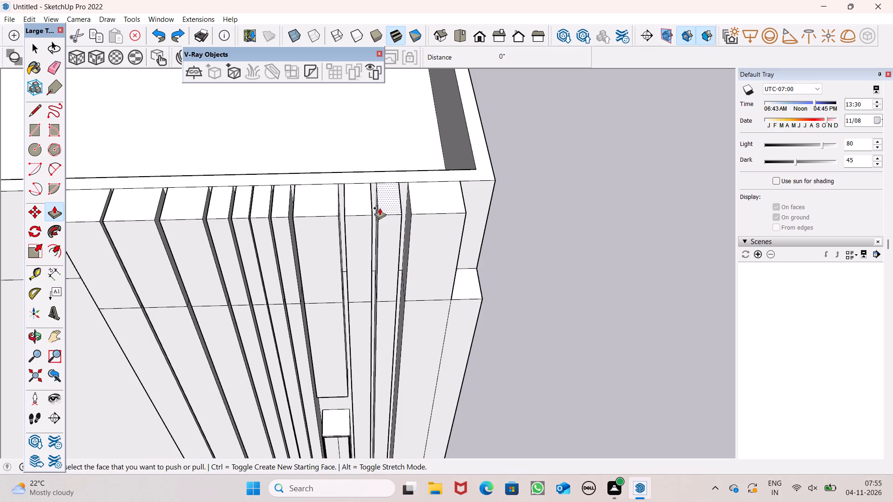
Examine the raised strips and parapet from above and from the front of the house.
scroll(380, 210, "down", 2)
middle_click_drag(392, 230, 338, 187)
scroll(355, 224, "down", 12)
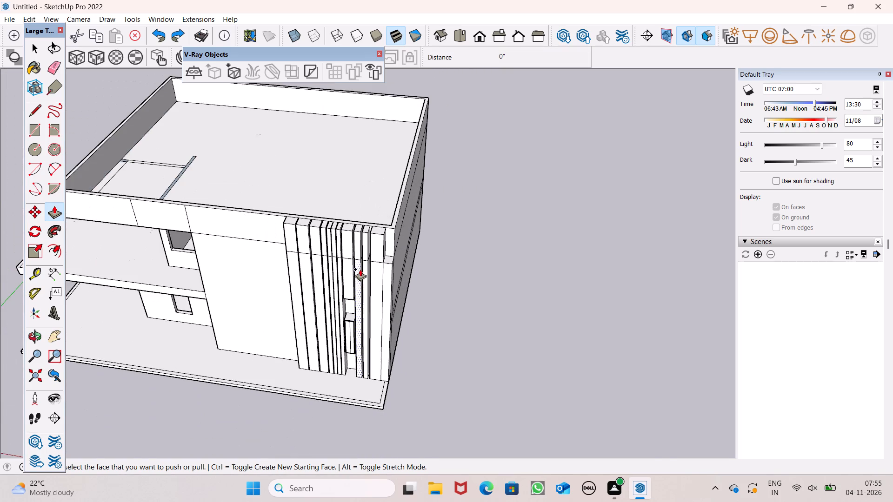
scroll(360, 269, "down", 6)
middle_click_drag(356, 268, 360, 205)
scroll(360, 205, "up", 7)
middle_click(360, 205)
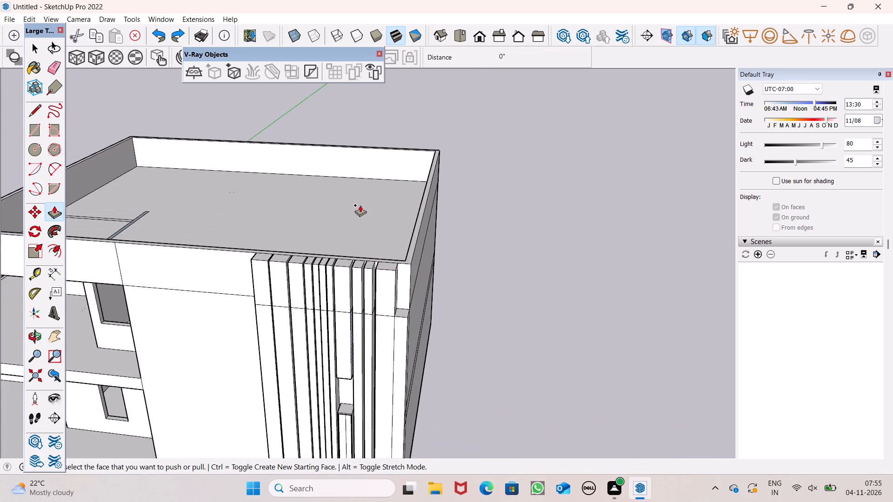
scroll(366, 229, "up", 3)
key("space")
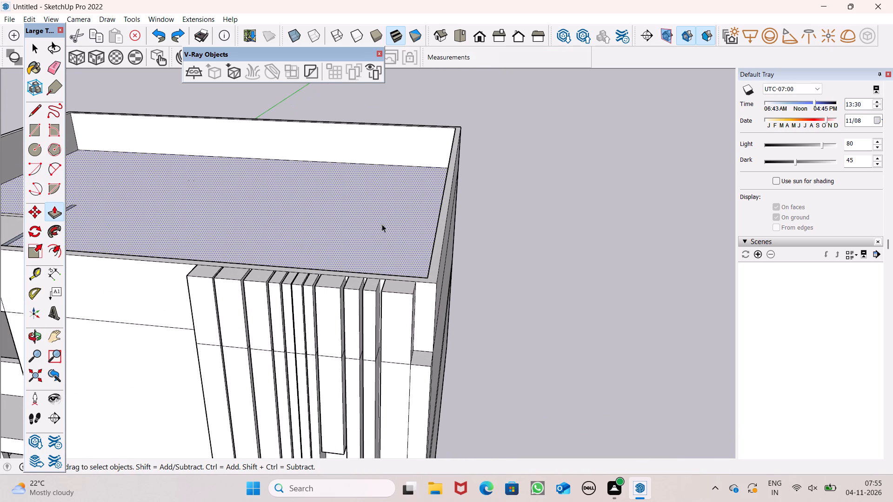
scroll(383, 224, "down", 7)
middle_click_drag(384, 295, 455, 218)
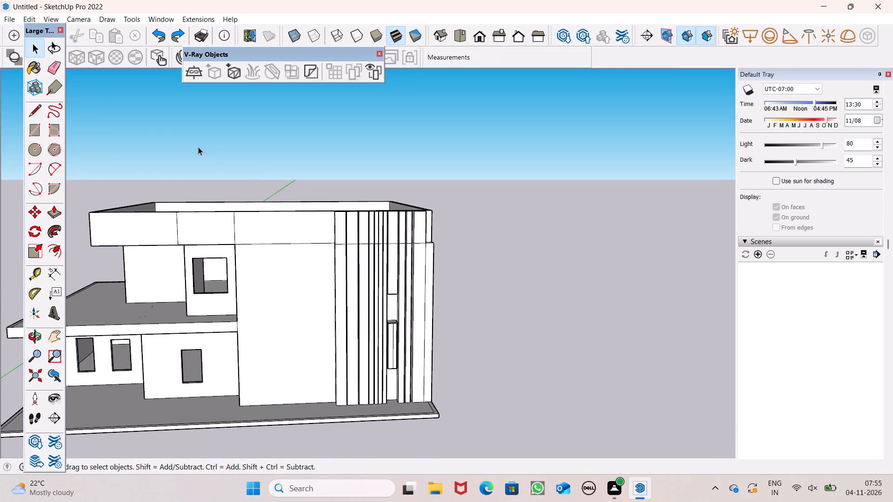
Erase the horizontal seam lines across the front faces of the first eight facade strips.
left_click(54, 69)
scroll(202, 156, "down", 1)
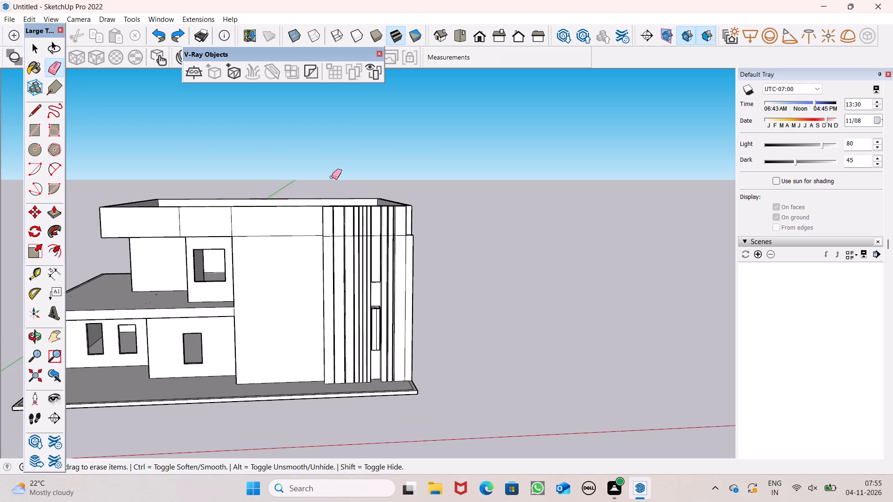
middle_click_drag(334, 185, 320, 274)
scroll(329, 269, "up", 14)
left_click_drag(323, 244, 316, 257)
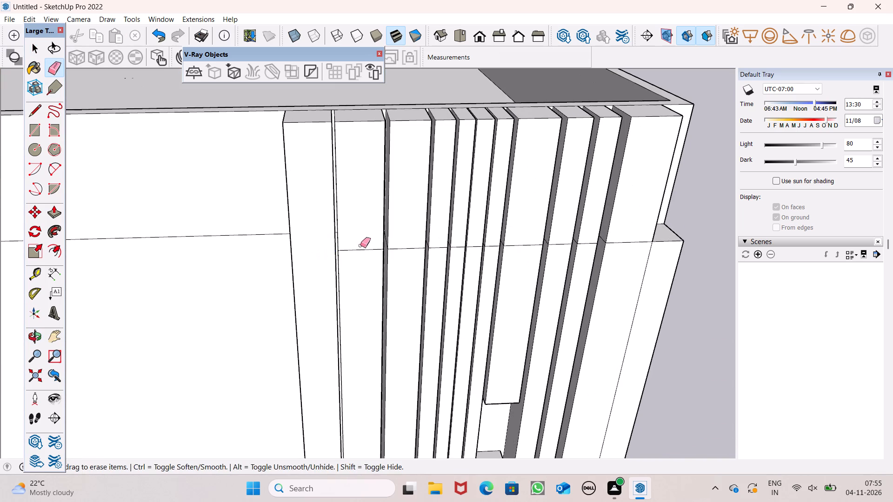
left_click_drag(362, 244, 363, 250)
left_click_drag(419, 236, 414, 256)
left_click_drag(443, 243, 442, 247)
left_click_drag(464, 242, 461, 252)
left_click_drag(477, 244, 473, 252)
left_click_drag(492, 242, 492, 253)
left_click_drag(521, 242, 522, 251)
Erase the horizontal seam lines across the front faces of the ninth through eleventh facade strips.
scroll(548, 247, "up", 2)
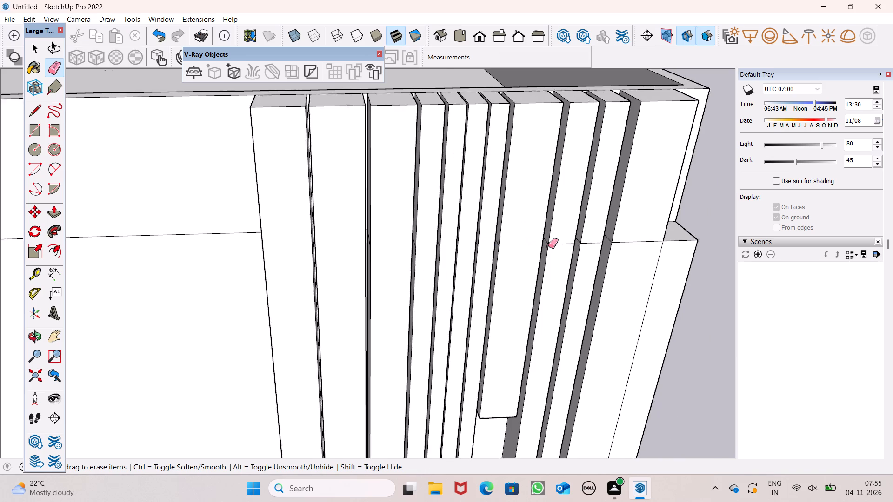
scroll(548, 246, "up", 4)
left_click_drag(560, 242, 565, 251)
left_click_drag(612, 237, 613, 243)
middle_click_drag(609, 243, 601, 235)
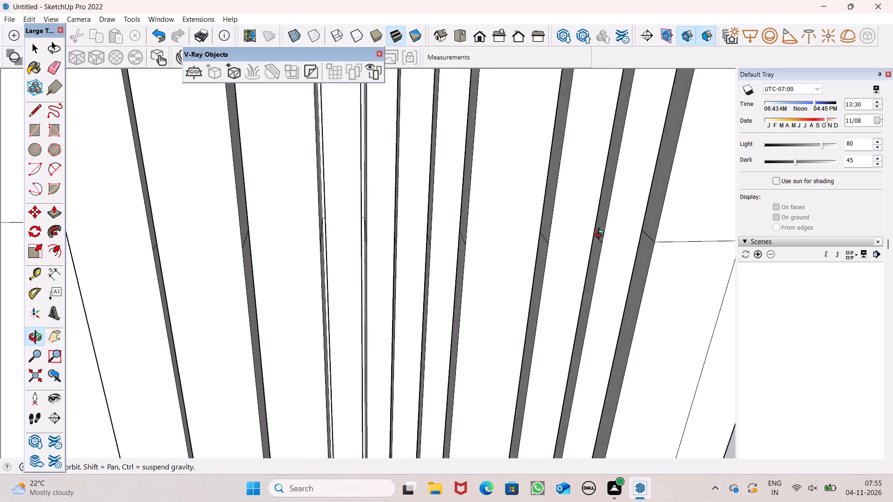
middle_click_drag(601, 235, 410, 241)
scroll(427, 189, "down", 7)
scroll(537, 265, "up", 3)
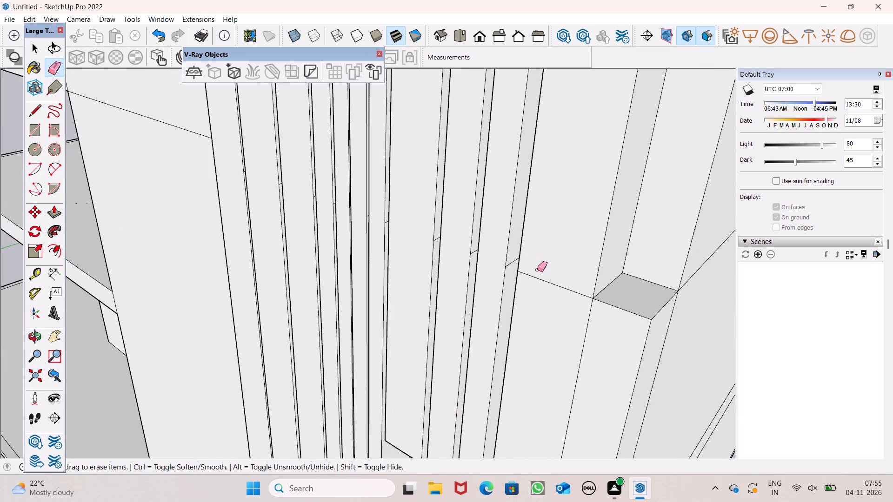
left_click_drag(537, 276, 533, 293)
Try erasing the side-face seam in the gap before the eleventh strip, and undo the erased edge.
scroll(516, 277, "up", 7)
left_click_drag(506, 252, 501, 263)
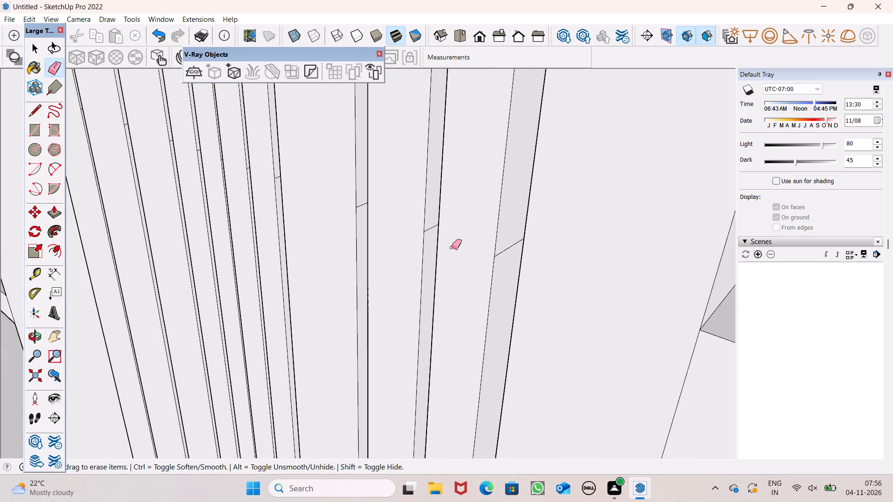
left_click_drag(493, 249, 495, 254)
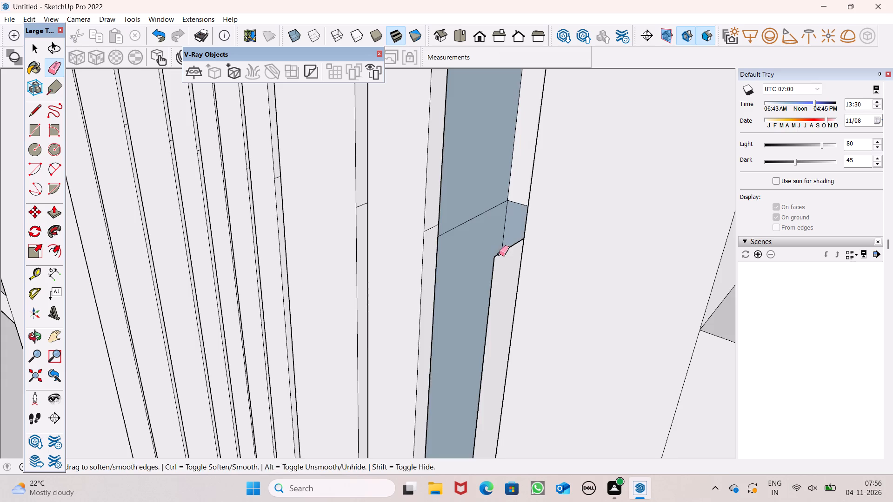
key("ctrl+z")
Erase the seam lines across the corner-facing side faces in the three gaps nearest the building corner.
scroll(499, 249, "up", 4)
left_click_drag(501, 254, 503, 264)
scroll(351, 227, "up", 5)
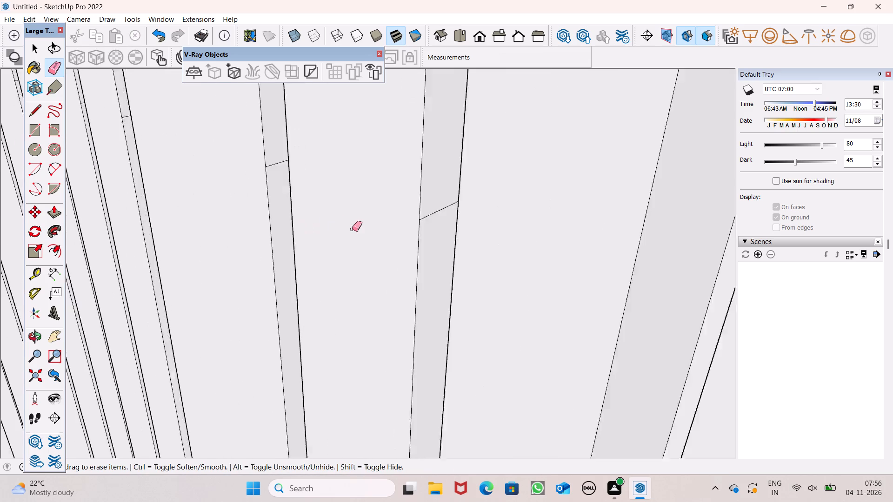
scroll(352, 229, "up", 2)
left_click_drag(440, 209, 443, 216)
scroll(471, 219, "down", 7)
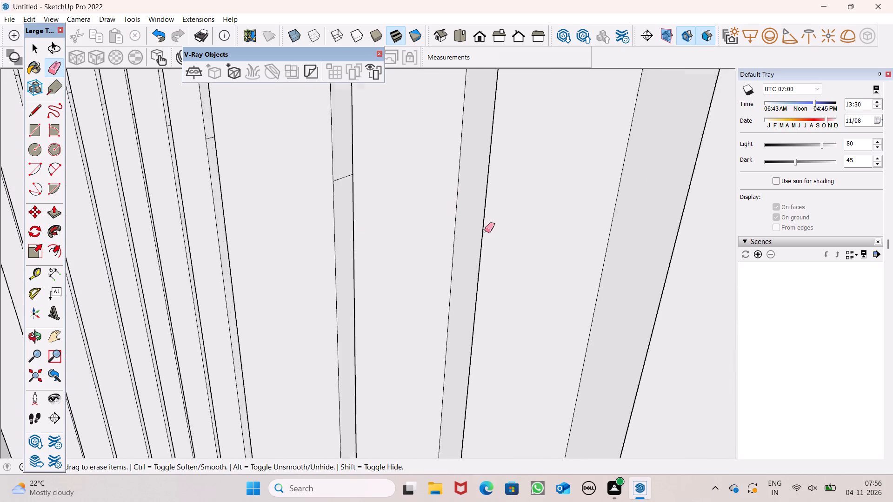
scroll(485, 231, "down", 1)
scroll(334, 205, "up", 6)
left_click_drag(378, 171, 375, 187)
scroll(374, 194, "down", 8)
scroll(307, 204, "down", 3)
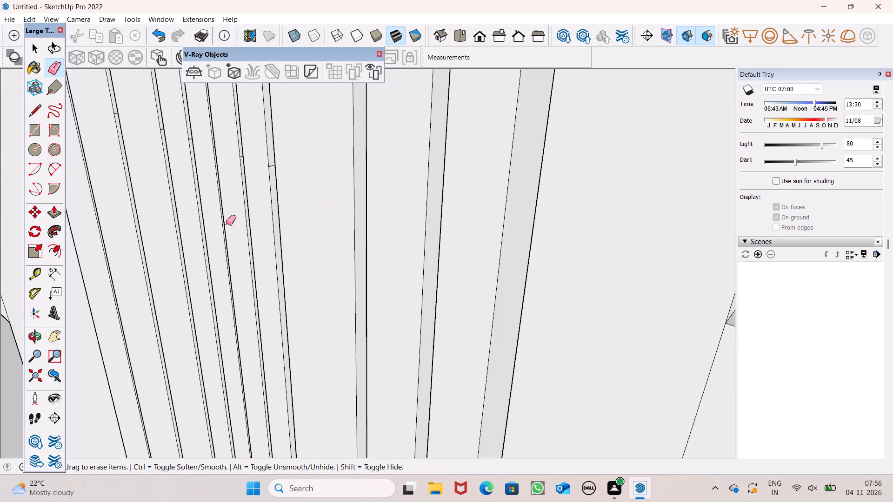
Erase the seam lines across the opposite side faces of the strips, from the corner end back towards the first strips.
middle_click_drag(226, 231, 538, 235)
scroll(527, 166, "up", 6)
left_click_drag(608, 137, 607, 150)
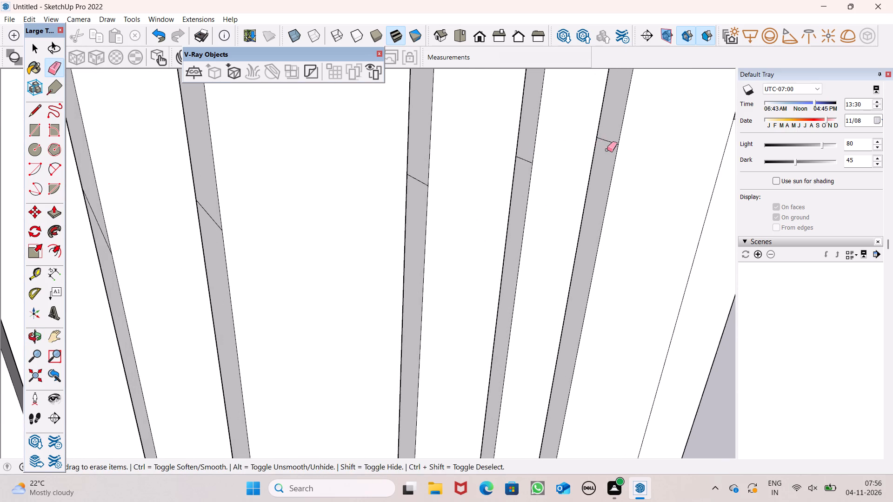
left_click_drag(607, 150, 607, 152)
left_click_drag(520, 152, 520, 165)
left_click_drag(419, 175, 409, 197)
scroll(468, 181, "down", 8)
scroll(214, 209, "up", 7)
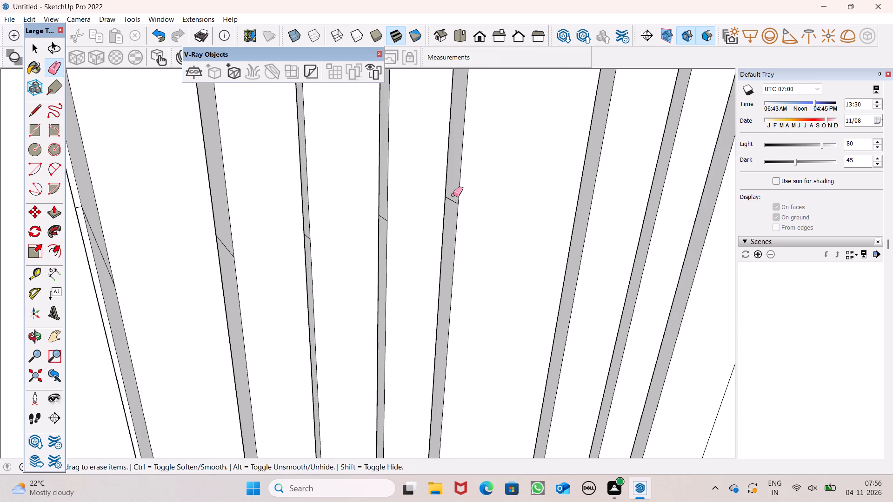
left_click_drag(450, 196, 448, 206)
left_click_drag(381, 211, 382, 220)
scroll(408, 198, "down", 7)
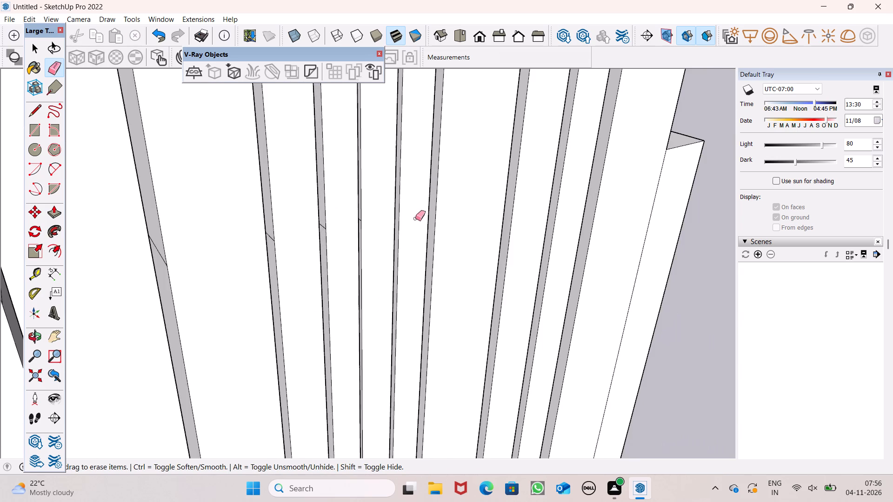
scroll(293, 219, "up", 8)
left_click_drag(354, 224, 353, 233)
scroll(394, 222, "up", 4)
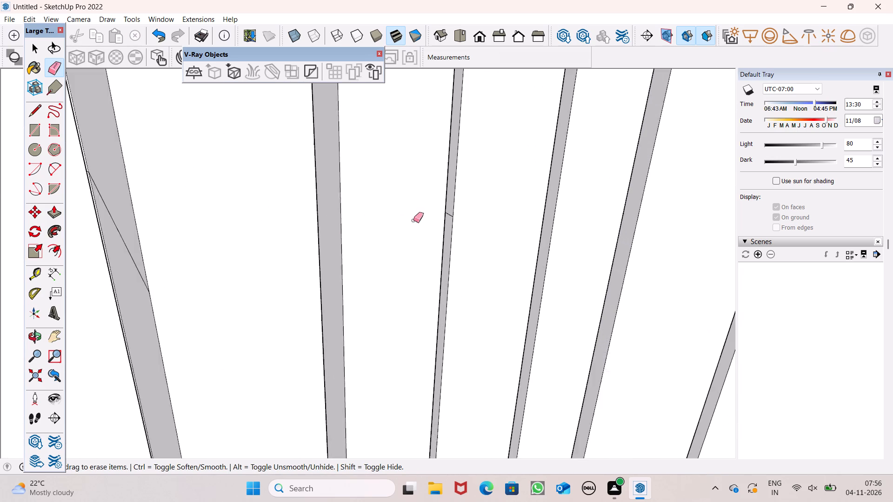
scroll(413, 220, "up", 3)
left_click_drag(459, 211, 456, 218)
scroll(490, 202, "down", 8)
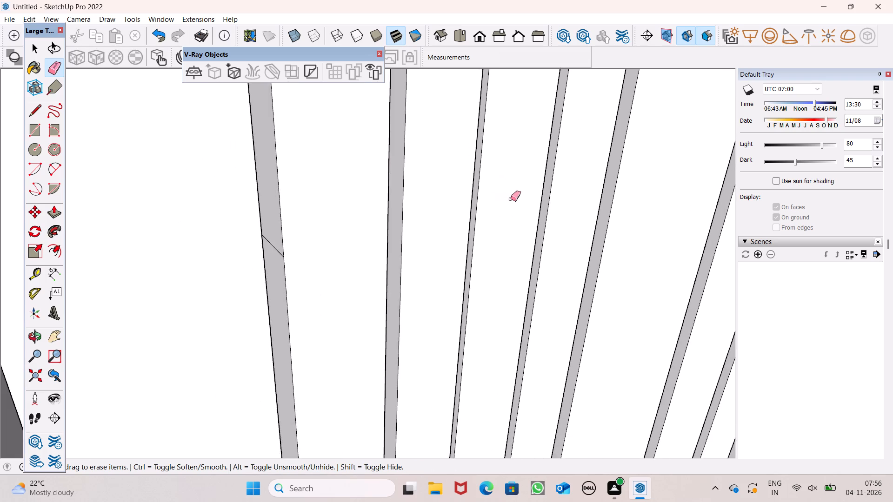
Erase the remaining seam lines on the outer side faces of the first strips, including the outermost one beside the plain wall.
scroll(511, 199, "down", 3)
middle_click_drag(446, 252, 569, 257)
scroll(466, 239, "up", 8)
middle_click_drag(444, 247, 438, 249)
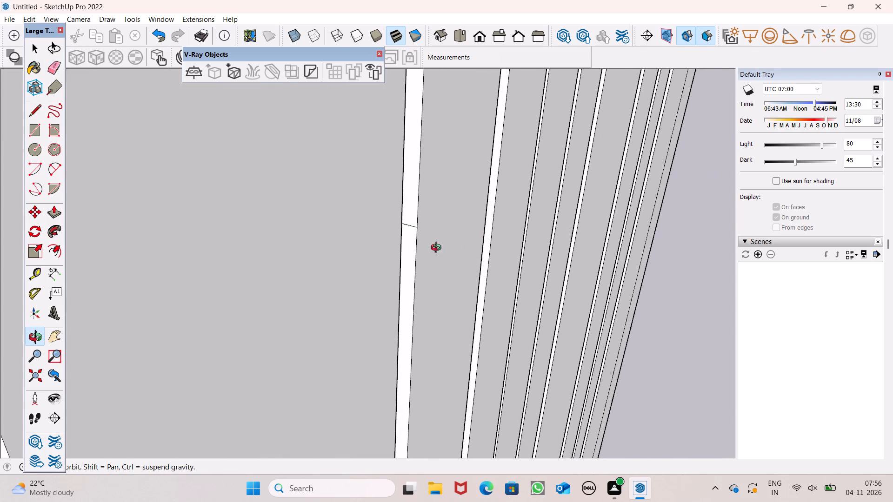
middle_click_drag(438, 249, 412, 250)
left_click_drag(366, 228, 365, 239)
scroll(413, 203, "down", 2)
scroll(413, 203, "up", 1)
scroll(413, 203, "down", 4)
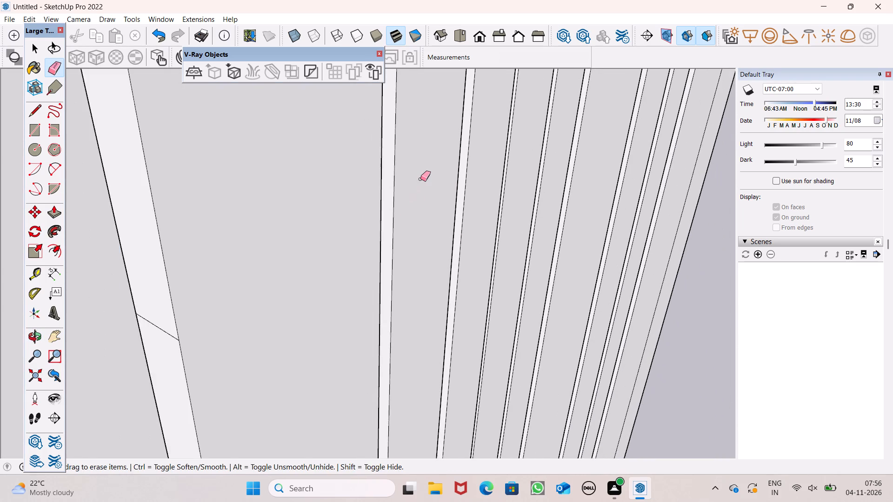
scroll(420, 179, "down", 5)
scroll(318, 267, "up", 5)
left_click_drag(257, 260, 254, 270)
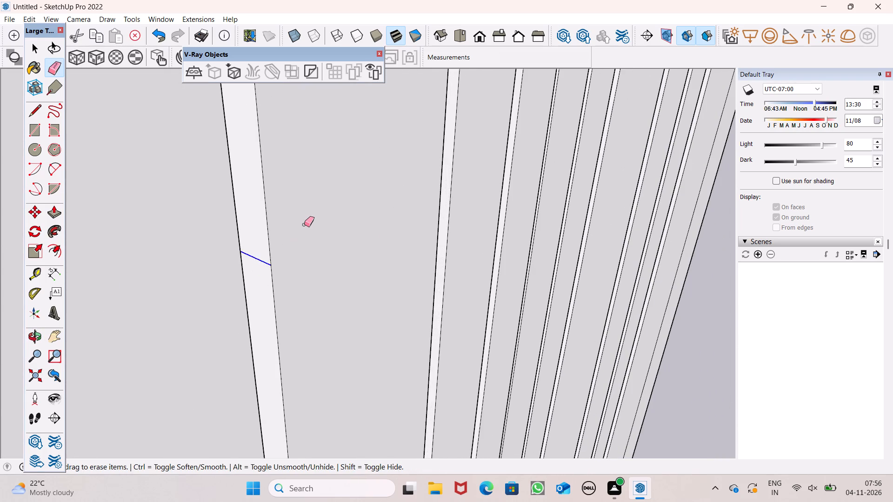
scroll(304, 225, "down", 10)
middle_click_drag(365, 241, 332, 241)
scroll(332, 239, "up", 1)
scroll(397, 207, "down", 10)
scroll(299, 243, "up", 16)
scroll(307, 229, "up", 7)
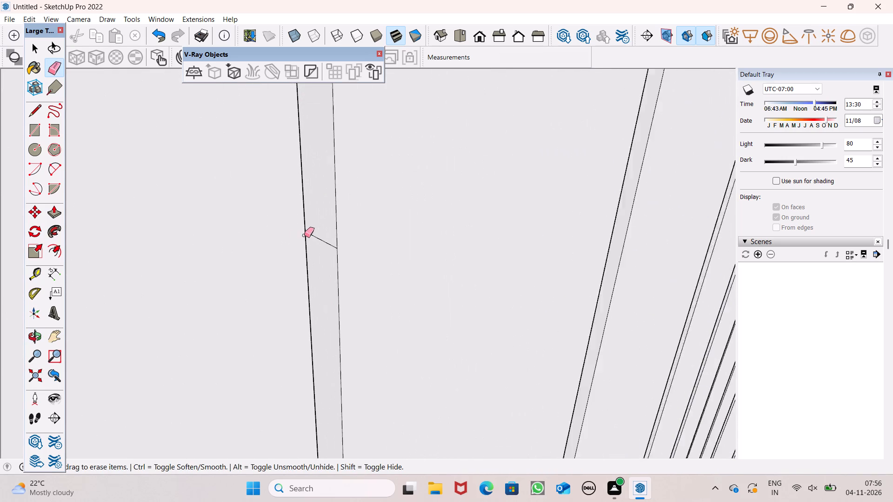
scroll(304, 235, "up", 5)
left_click_drag(323, 234, 322, 261)
Examine the strip facade and its side faces for any remaining seam lines.
scroll(330, 201, "down", 11)
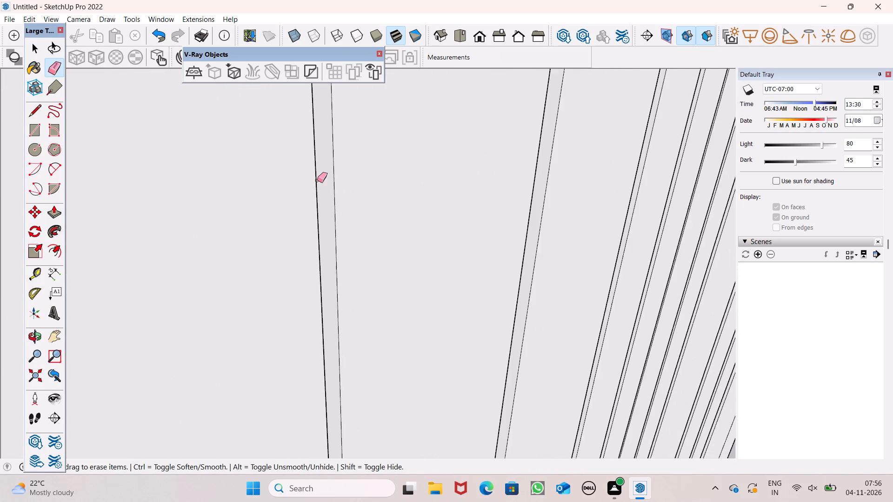
scroll(316, 173, "down", 7)
scroll(356, 154, "down", 13)
middle_click_drag(434, 200, 320, 210)
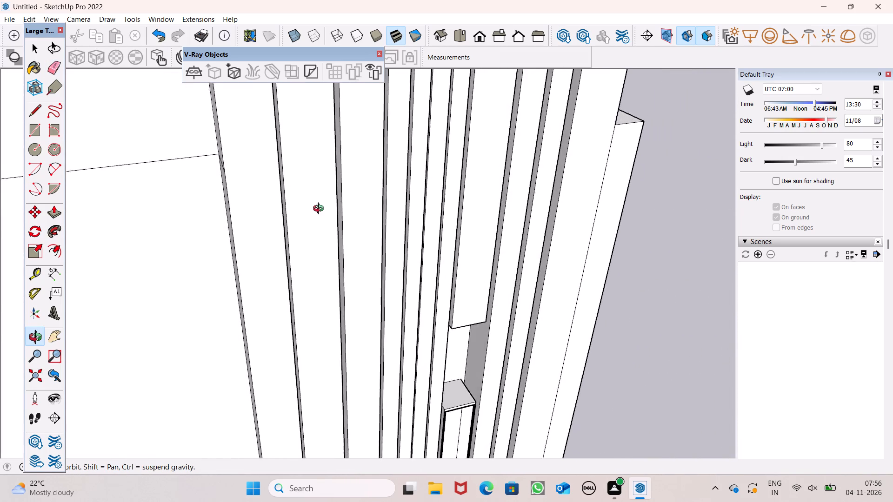
middle_click_drag(320, 210, 234, 190)
middle_click(234, 190)
scroll(392, 181, "down", 6)
scroll(460, 178, "down", 2)
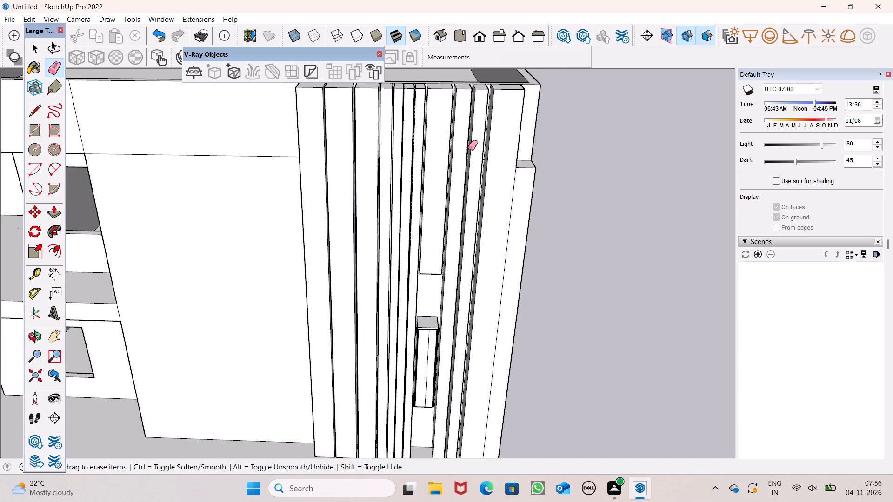
scroll(442, 103, "up", 7)
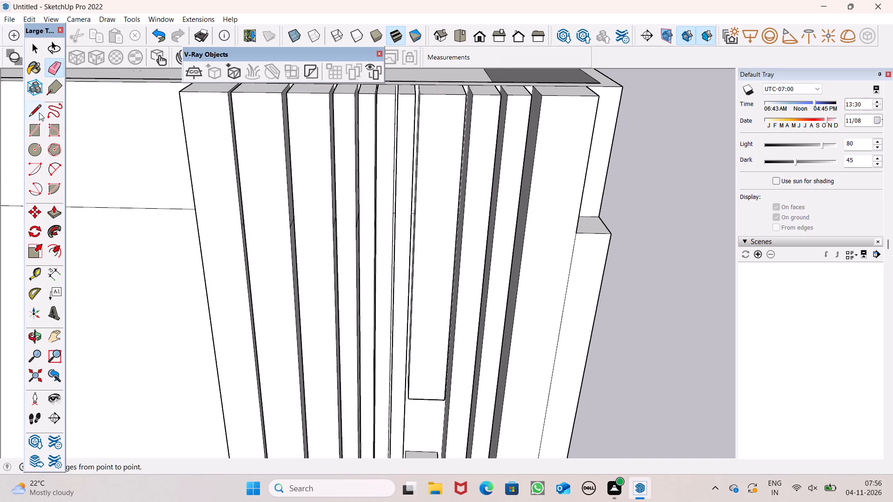
Draw a vertical centre line down the front face of the upper block between the strips, from its top edge to its bottom edge.
left_click(29, 110)
scroll(458, 96, "up", 3)
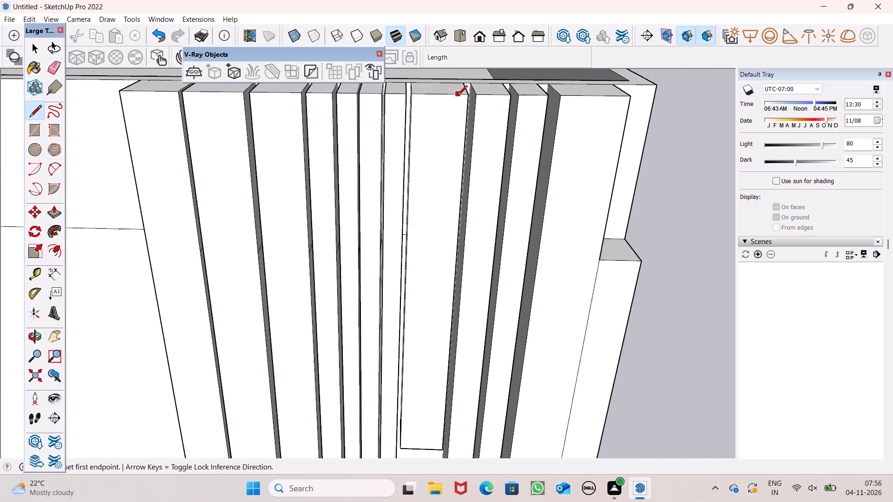
scroll(458, 96, "up", 2)
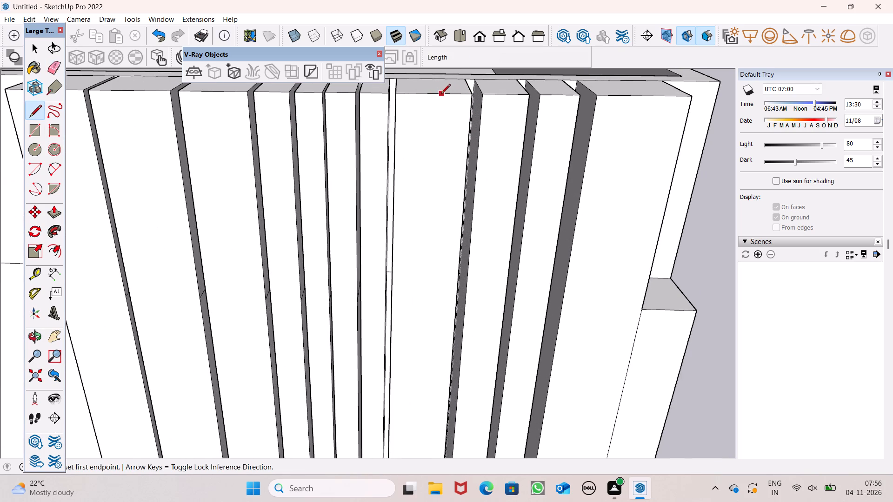
left_click(441, 95)
scroll(441, 96, "down", 7)
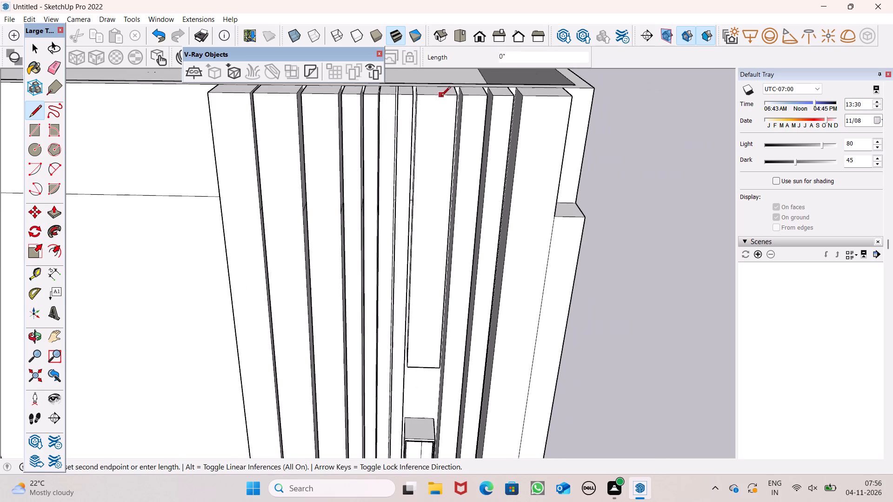
scroll(440, 195, "down", 5)
scroll(446, 307, "up", 4)
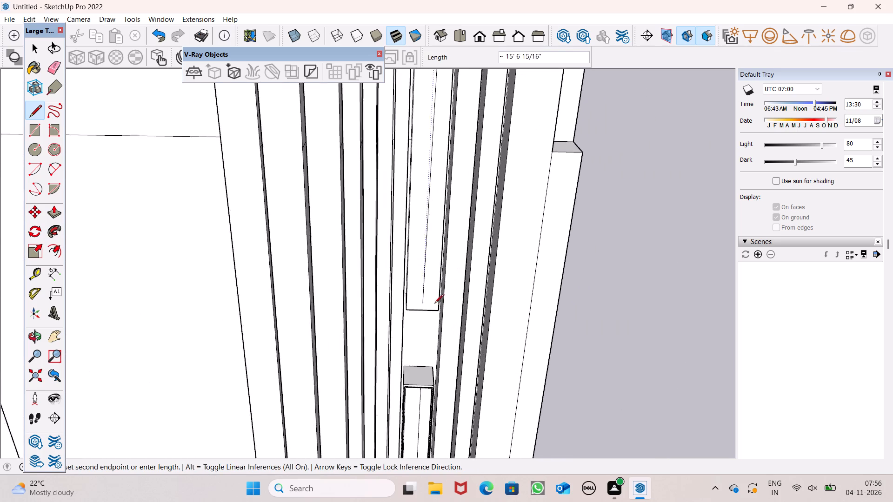
scroll(434, 304, "up", 1)
left_click(425, 314)
Examine the front facade and the parapet band from several angles for remaining seam lines.
scroll(510, 254, "down", 6)
scroll(375, 218, "down", 2)
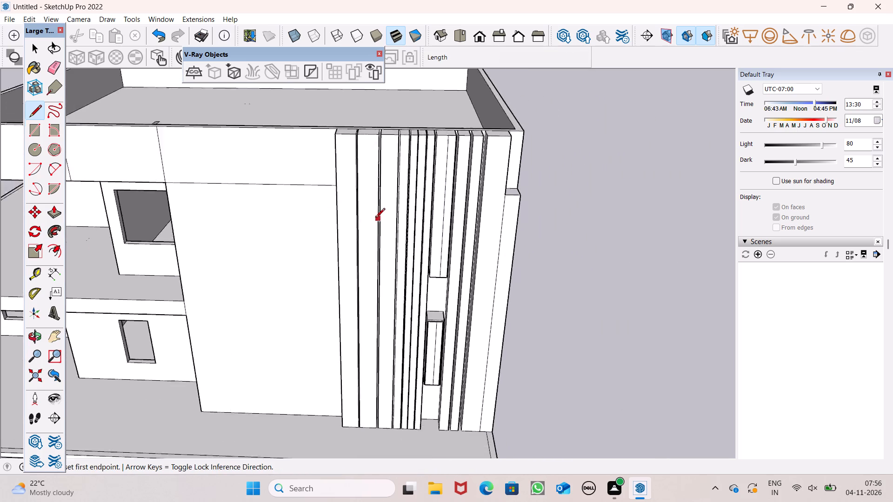
scroll(375, 218, "down", 3)
middle_click_drag(591, 226, 591, 179)
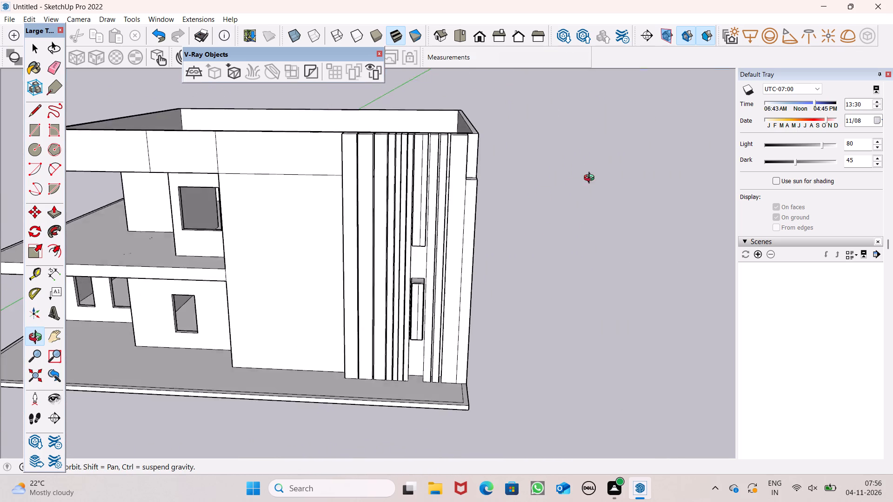
middle_click_drag(591, 179, 644, 136)
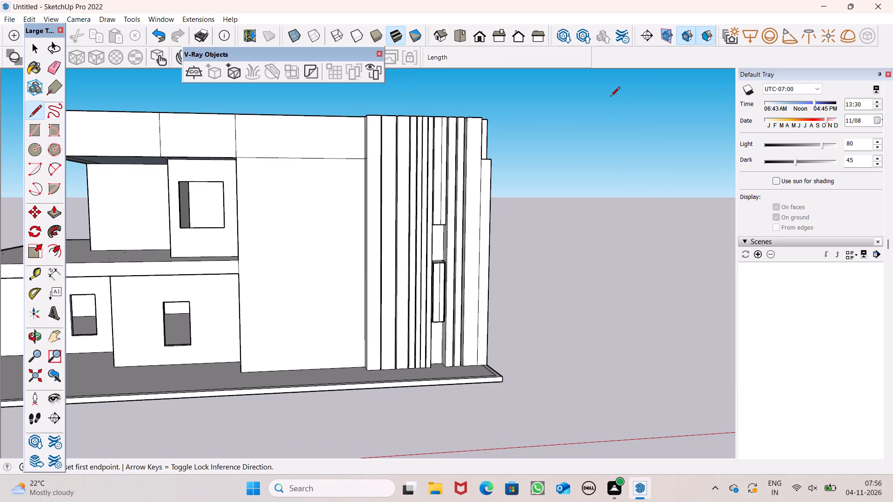
scroll(669, 249, "down", 1)
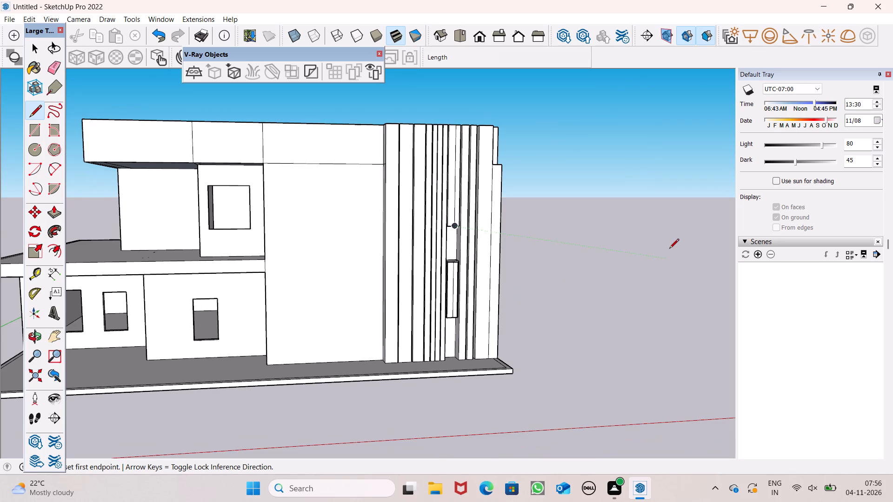
scroll(558, 193, "down", 3)
middle_click(588, 205)
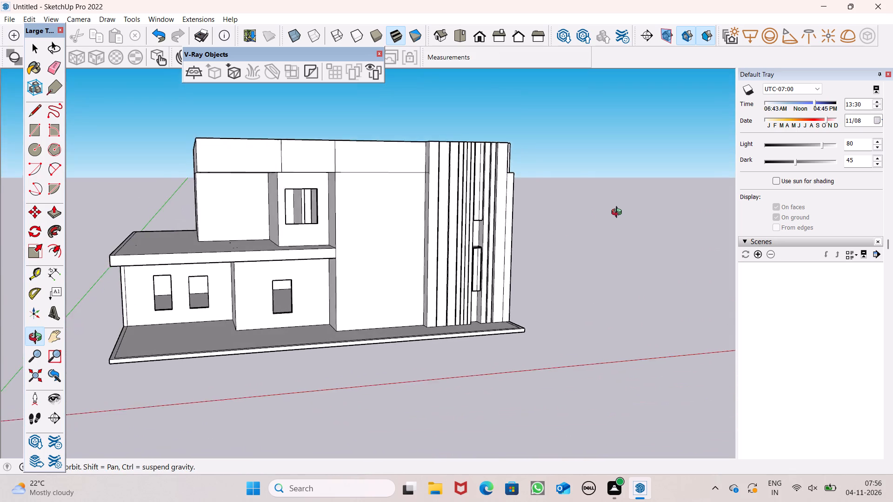
scroll(626, 180, "up", 1)
scroll(653, 180, "down", 3)
middle_click_drag(655, 198, 632, 224)
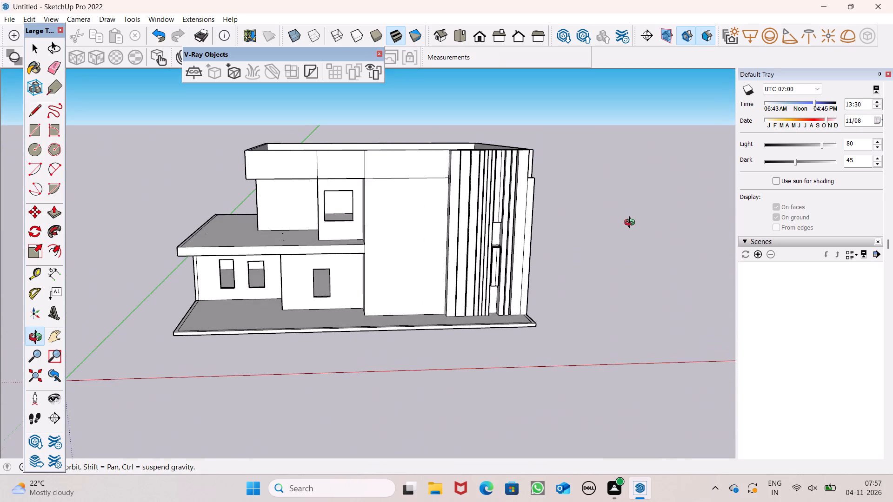
middle_click_drag(632, 224, 630, 256)
scroll(625, 221, "down", 5)
middle_click_drag(635, 218, 633, 218)
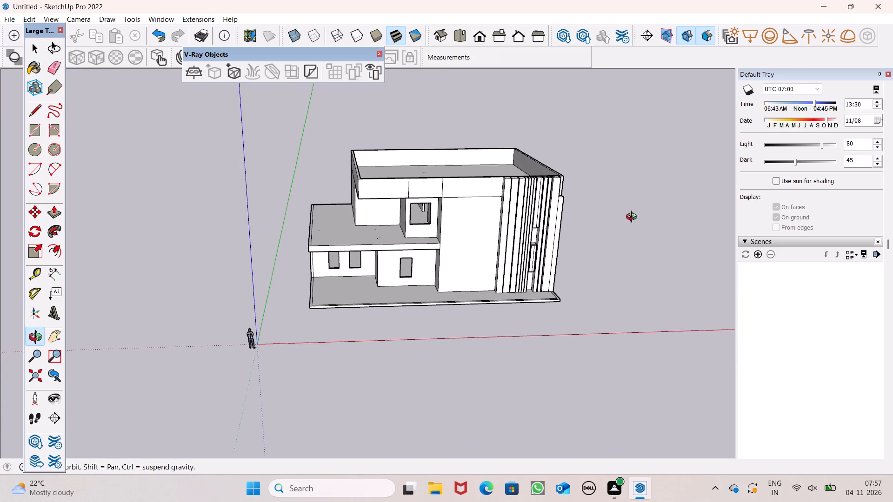
middle_click_drag(633, 218, 604, 239)
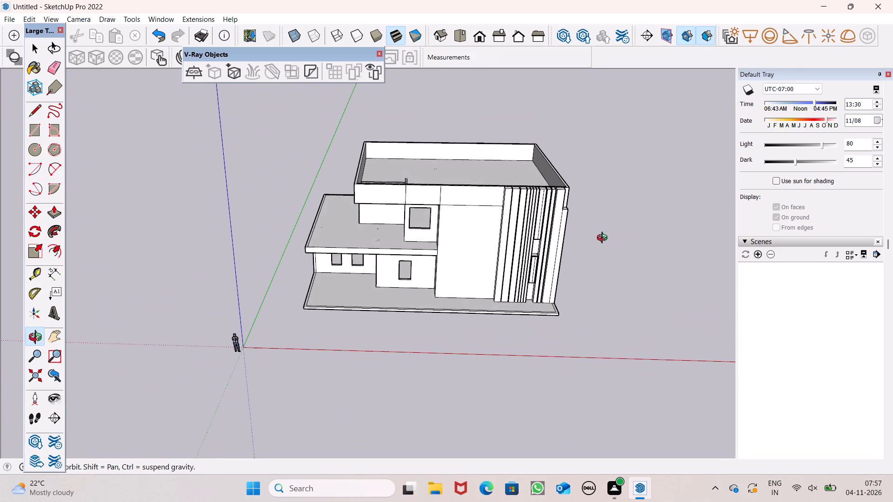
middle_click_drag(604, 239, 604, 238)
scroll(655, 222, "down", 4)
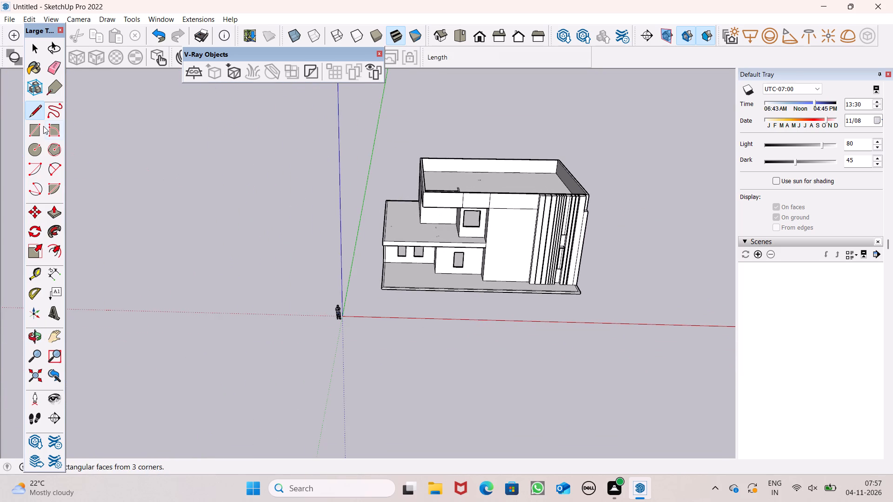
Erase the two vertical seam lines crossing the front face of the parapet band.
left_click(54, 75)
scroll(545, 155, "up", 5)
scroll(425, 229, "up", 6)
left_click_drag(397, 218, 412, 220)
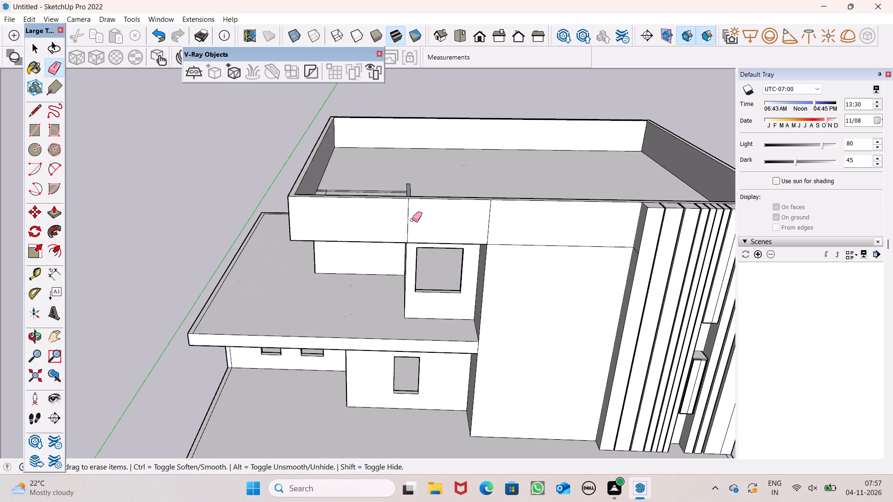
left_click_drag(412, 220, 512, 218)
left_click_drag(480, 211, 496, 214)
Draw a line about 45' 3/4" long across the parapet band's front face at mid-height, from the first strip to the far corner.
scroll(453, 198, "down", 3)
middle_click_drag(443, 230, 442, 157)
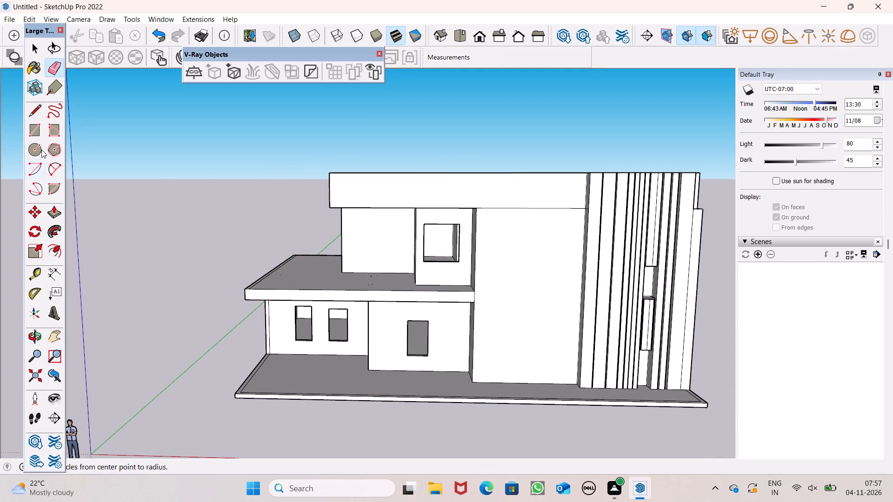
left_click(36, 112)
scroll(391, 145, "down", 3)
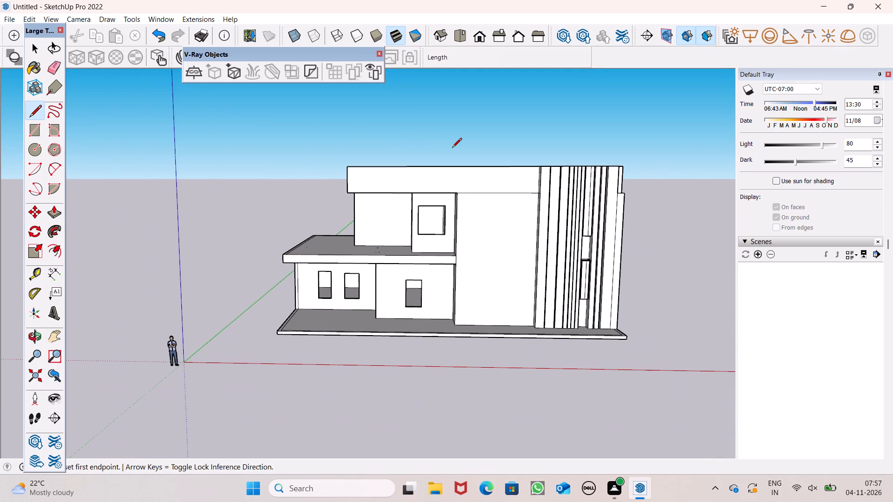
scroll(452, 148, "down", 1)
scroll(458, 147, "up", 5)
middle_click_drag(549, 191, 564, 192)
scroll(585, 193, "up", 4)
scroll(623, 202, "up", 2)
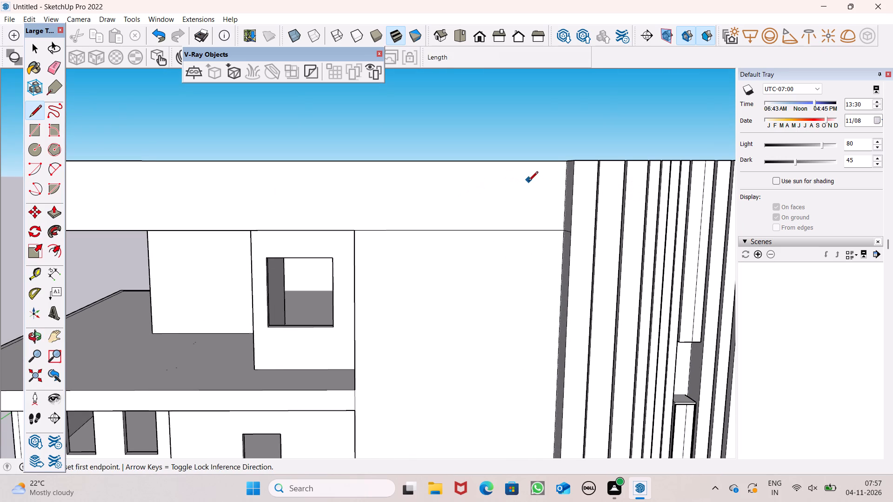
scroll(542, 189, "up", 2)
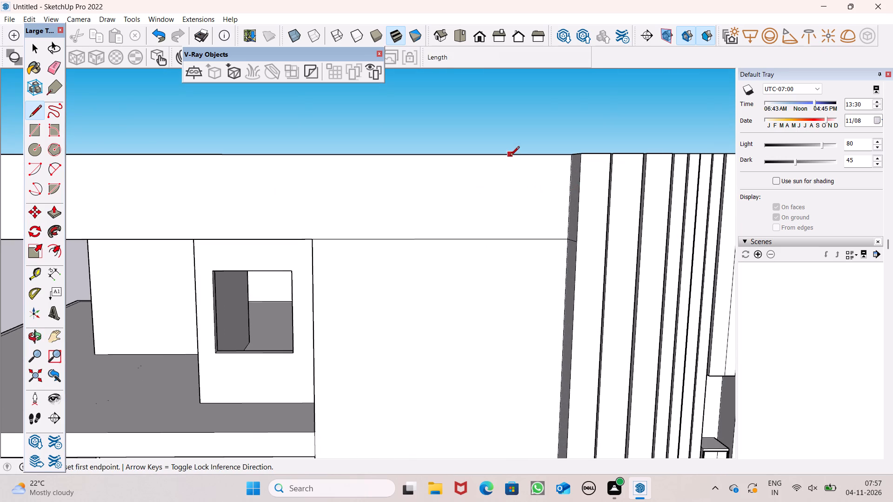
scroll(510, 156, "down", 5)
middle_click_drag(529, 187, 591, 282)
scroll(510, 174, "down", 5)
middle_click_drag(527, 215, 598, 144)
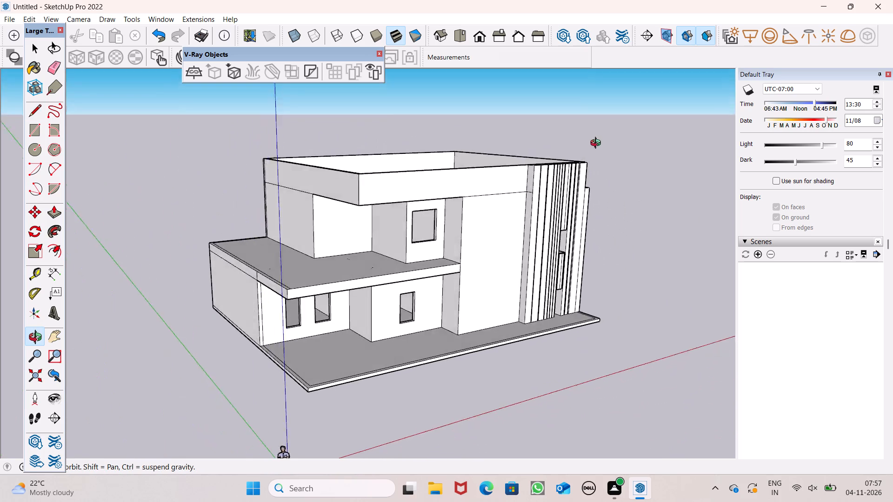
middle_click_drag(598, 144, 540, 144)
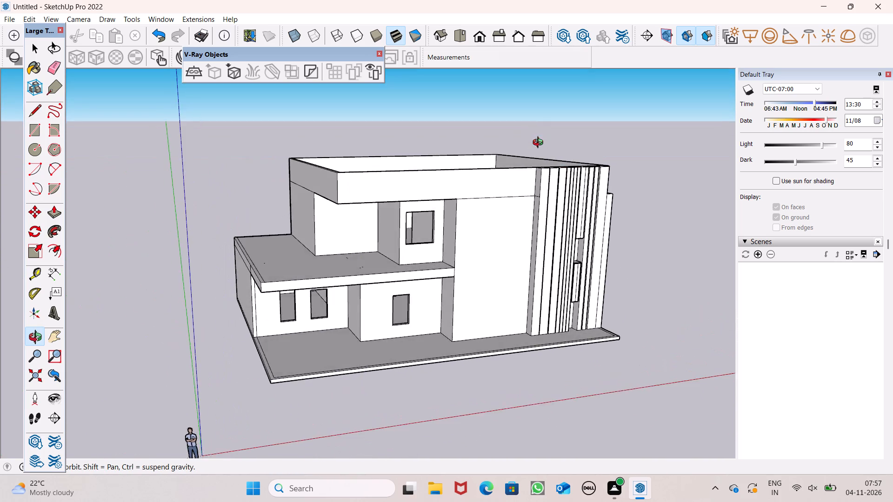
middle_click_drag(540, 144, 538, 192)
scroll(538, 192, "up", 5)
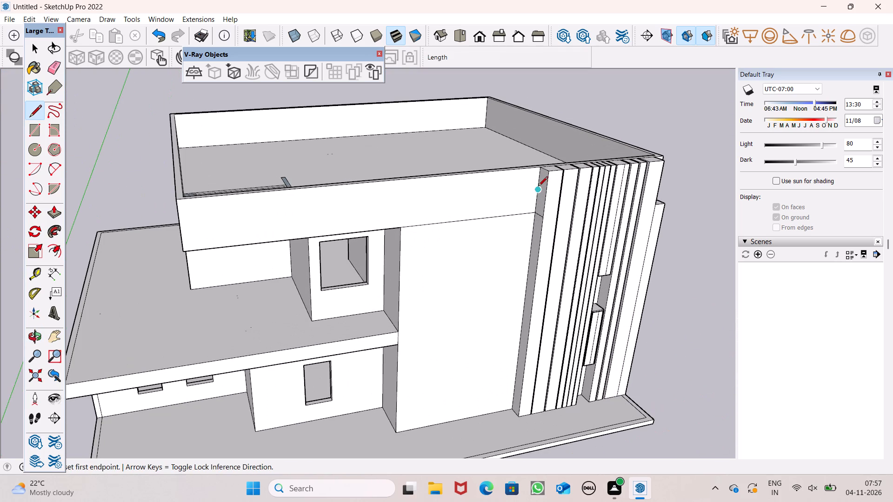
left_click(538, 187)
scroll(536, 183, "down", 9)
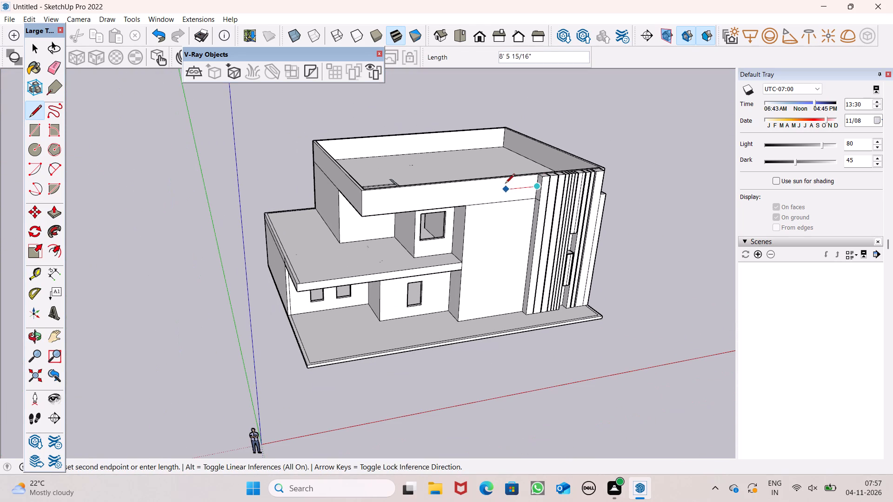
left_click(360, 205)
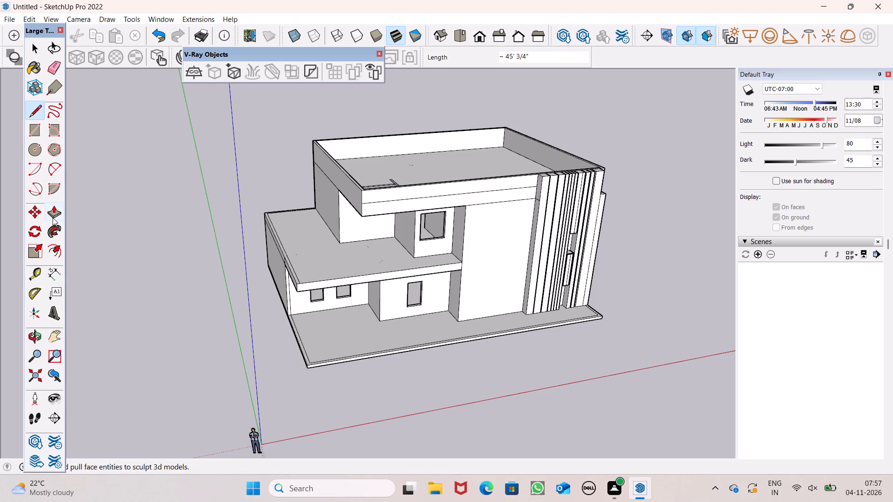
Pull the lower half of the parapet band's front face outward by about 3' 1 5/8", and then about 1' 1 3/16" further.
left_click(52, 218)
middle_click_drag(320, 225, 353, 247)
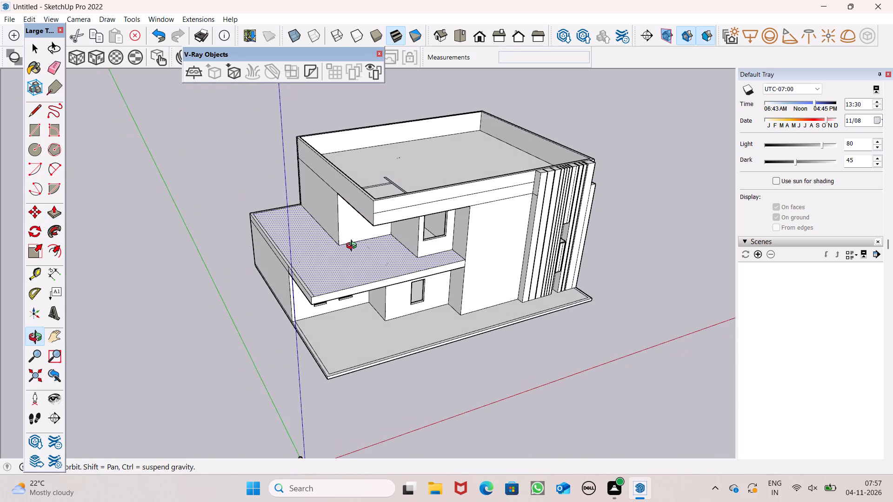
middle_click_drag(353, 247, 295, 291)
scroll(526, 235, "up", 6)
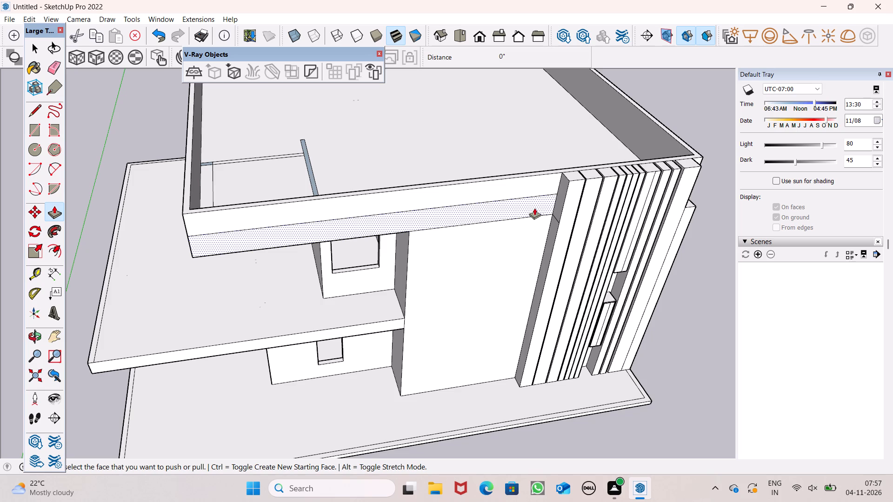
scroll(557, 197, "up", 7)
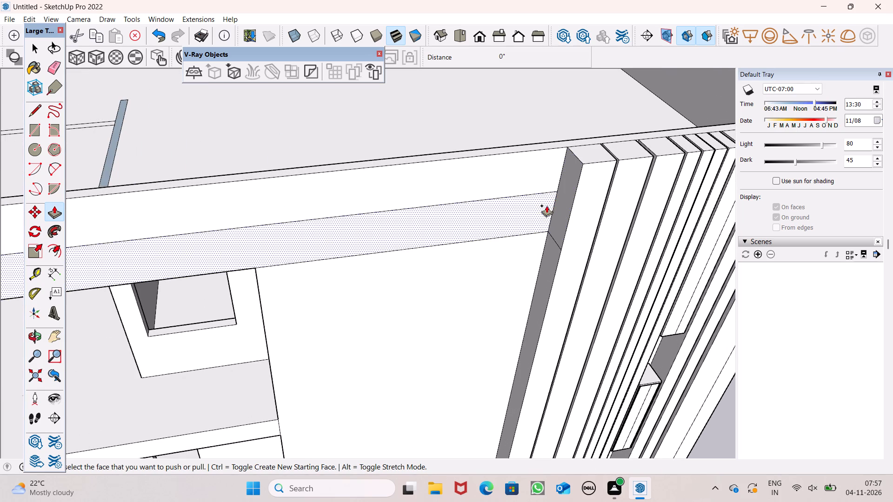
left_click_drag(546, 205, 570, 233)
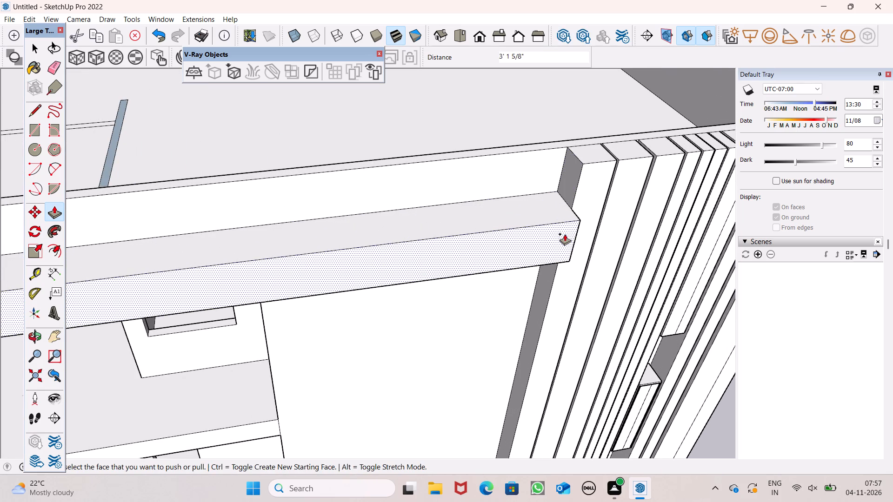
left_click_drag(563, 235, 567, 249)
Pull the projecting band's end face about 2' 1 5/8" sideways across the front of the first strip.
scroll(554, 230, "down", 3)
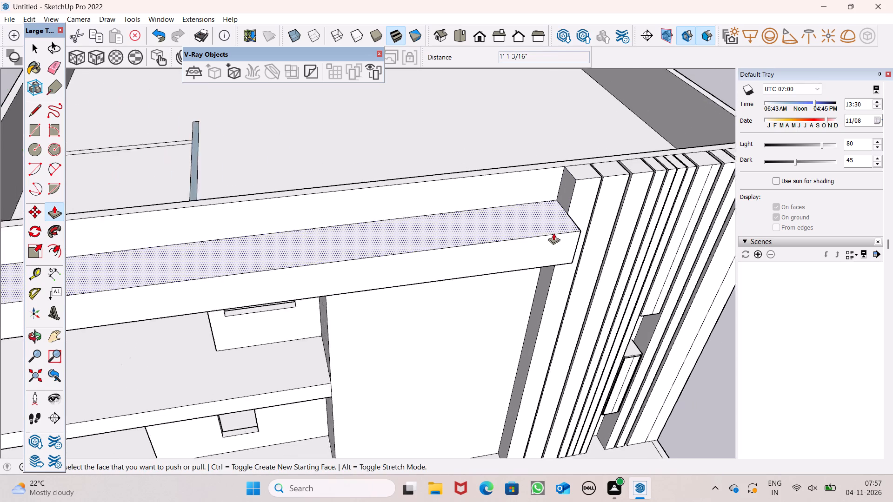
scroll(553, 233, "down", 1)
middle_click_drag(594, 256, 343, 185)
scroll(375, 205, "up", 4)
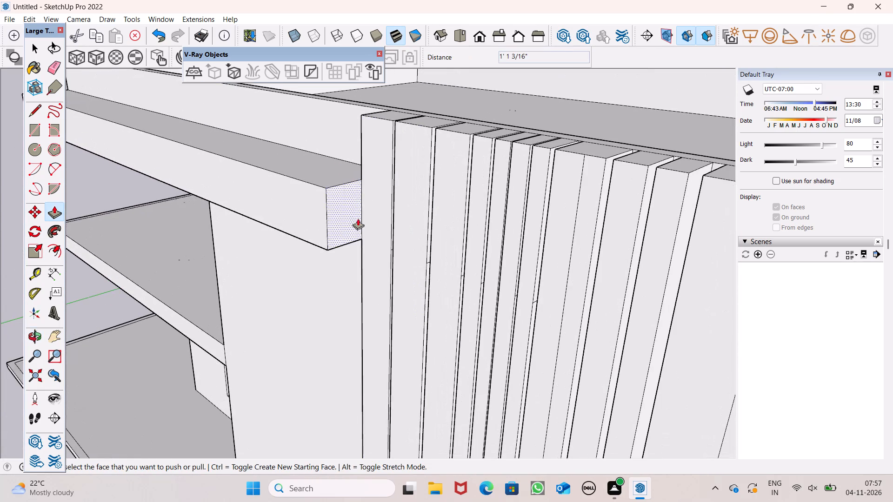
scroll(361, 222, "up", 5)
left_click_drag(339, 221, 379, 251)
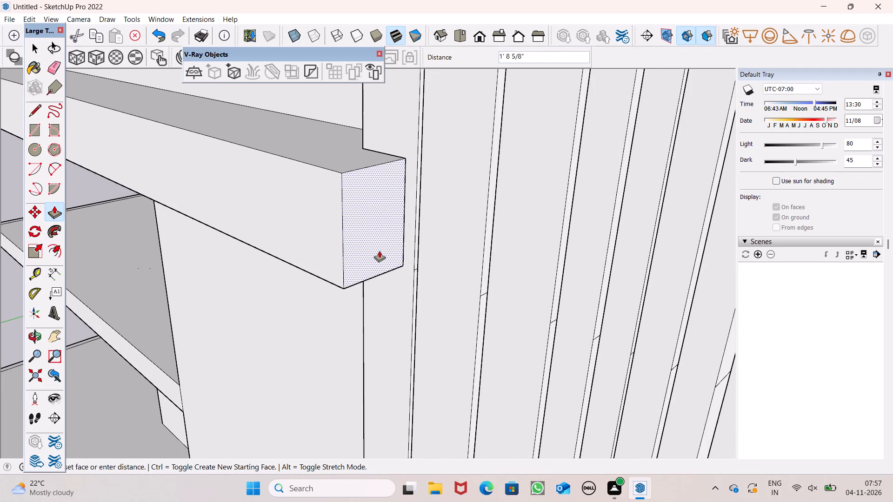
left_click_drag(379, 251, 378, 250)
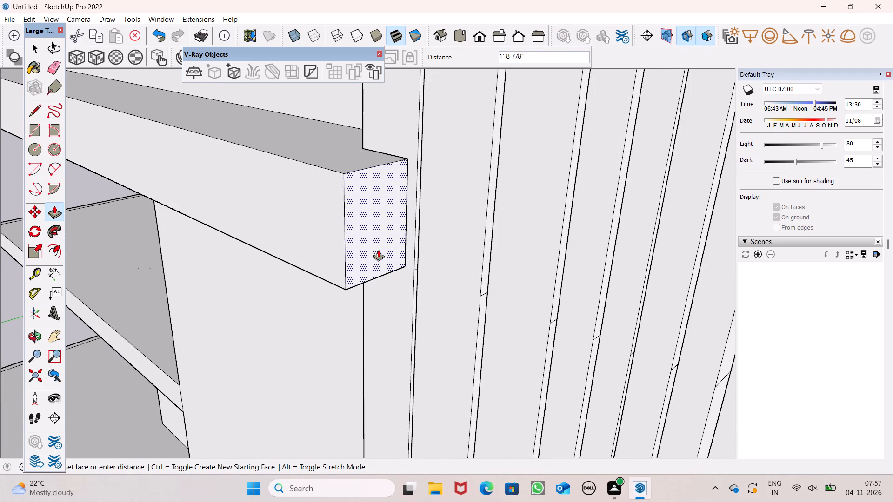
left_click_drag(378, 250, 386, 257)
Examine the projecting band and the whole house from the front, from below and from above.
scroll(407, 224, "down", 3)
middle_click_drag(374, 238, 543, 133)
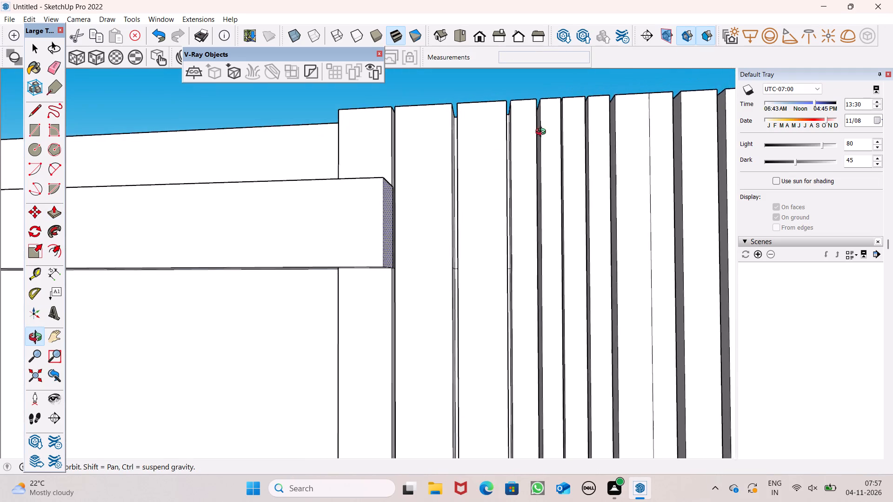
middle_click_drag(543, 133, 541, 133)
scroll(566, 142, "down", 20)
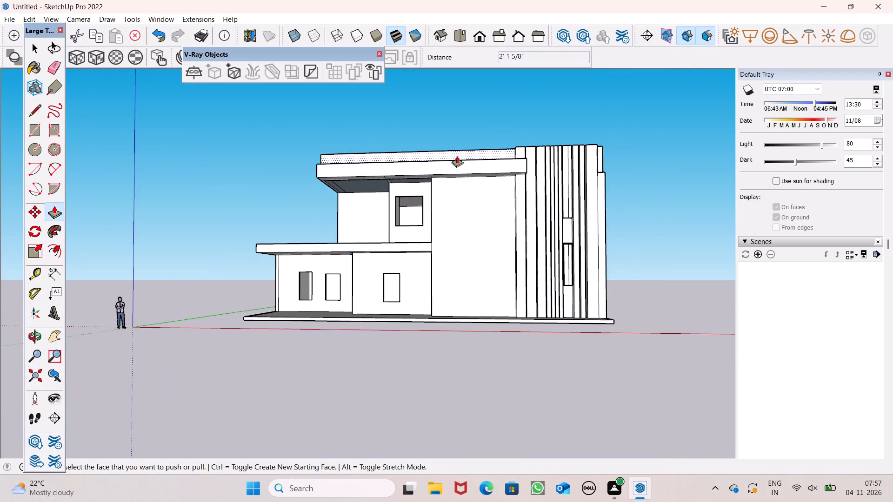
middle_click_drag(457, 156, 475, 131)
scroll(424, 133, "down", 4)
middle_click_drag(433, 137, 436, 137)
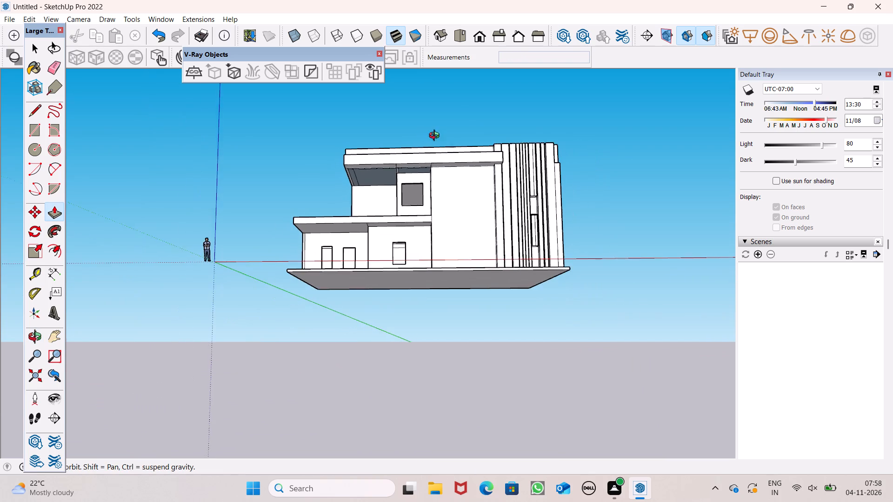
middle_click_drag(436, 137, 503, 211)
scroll(504, 161, "down", 6)
middle_click_drag(462, 158, 558, 233)
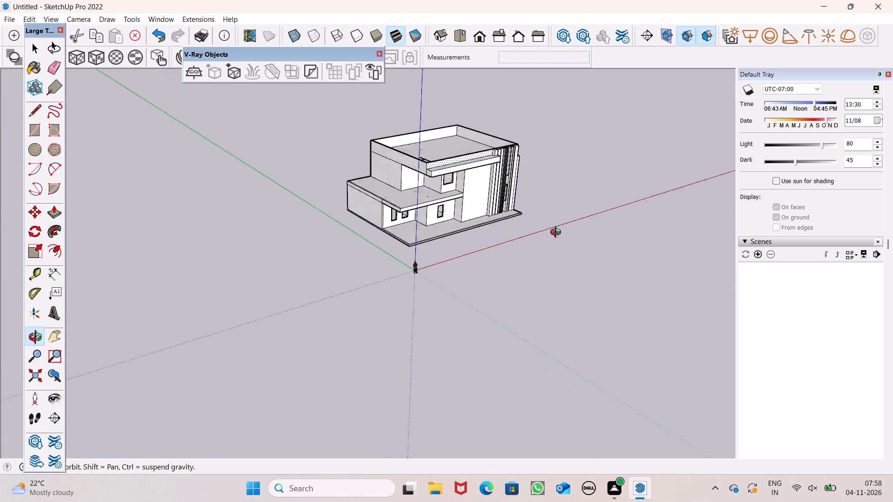
Pull the projecting parapet band's free end face outward by about 18' 2 3/4", past the corner of the house.
middle_click_drag(558, 233, 594, 249)
scroll(627, 127, "down", 4)
middle_click_drag(559, 136, 626, 182)
scroll(497, 158, "up", 15)
left_click_drag(470, 158, 411, 235)
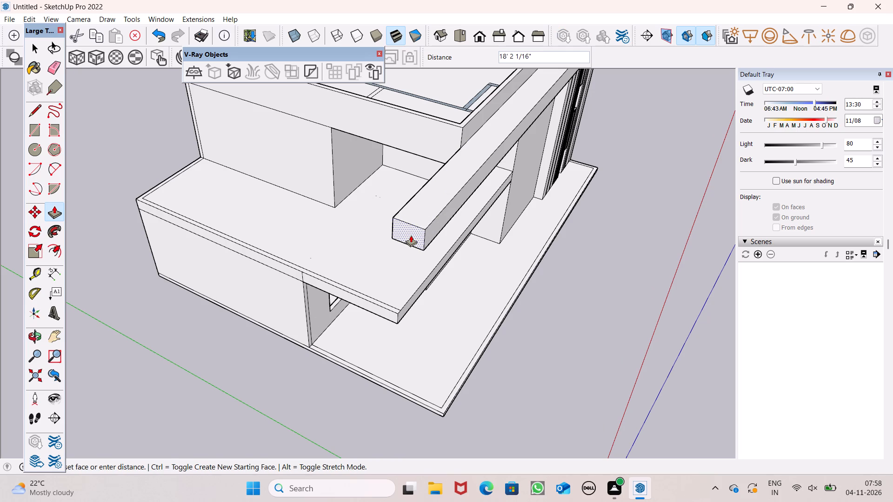
left_click_drag(411, 235, 411, 236)
Pull the back face of the band's overhanging part about 51' 5" along the side of the house to its rear corner.
middle_click_drag(434, 217, 729, 179)
scroll(560, 129, "down", 3)
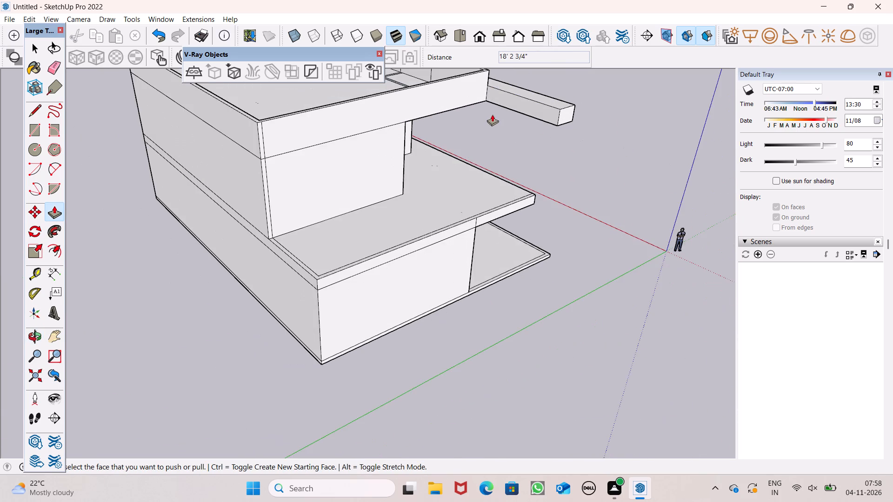
scroll(492, 114, "up", 4)
left_click_drag(513, 99, 287, 195)
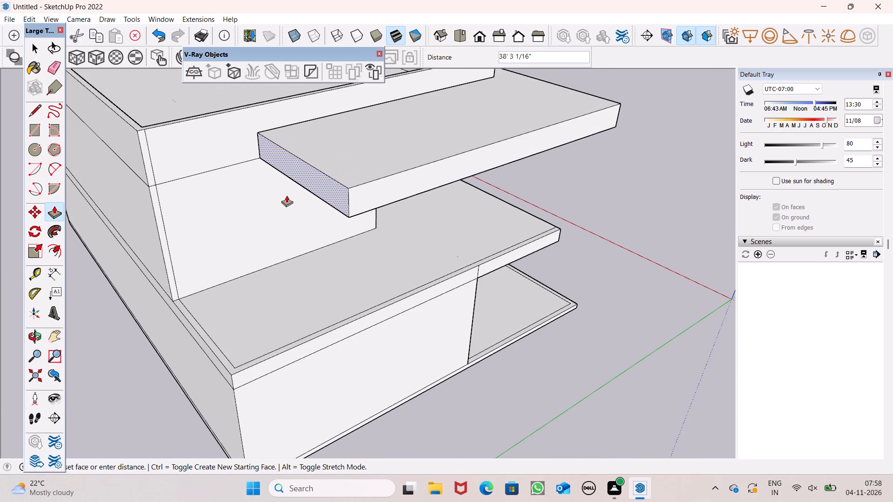
left_click_drag(287, 195, 165, 198)
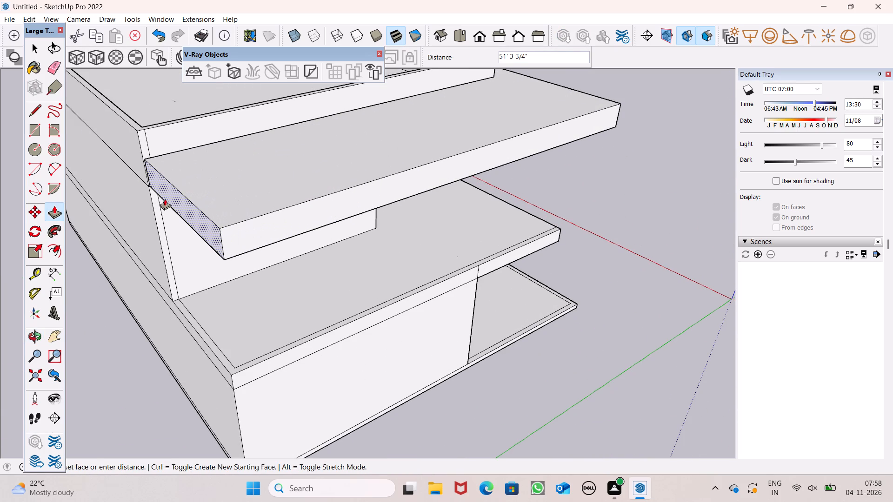
left_click_drag(165, 198, 164, 199)
Adjust the overhanging slab's rear face by about 3/8" to line up with the house's rear wall.
middle_click_drag(128, 167, 271, 198)
scroll(270, 220, "up", 8)
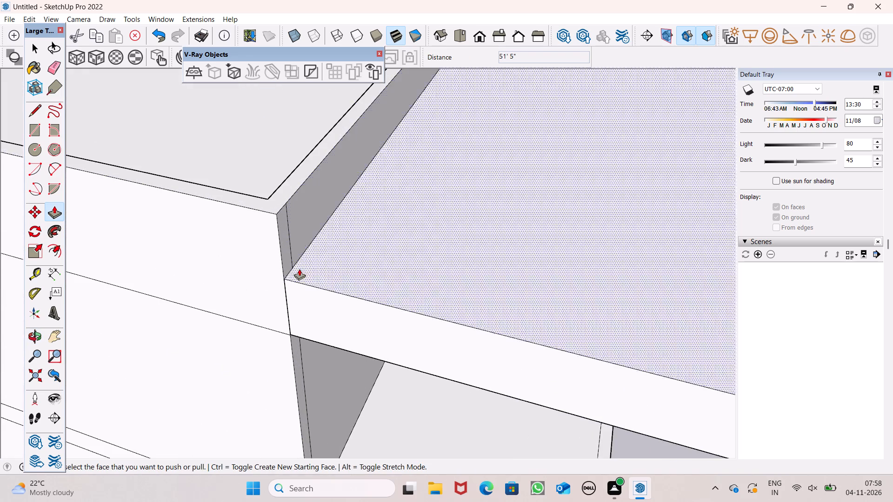
scroll(291, 312, "up", 6)
middle_click(291, 312)
left_click_drag(291, 296, 279, 264)
scroll(282, 211, "down", 7)
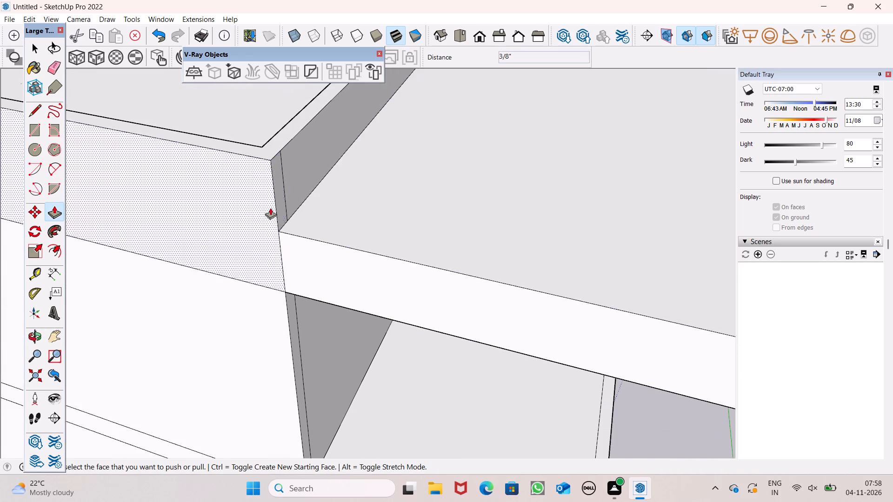
Push the upper overhanging slab's outer side face inward by about 2' 4 3/4", aligning it with the terrace slab's edge below.
scroll(262, 195, "down", 7)
middle_click_drag(426, 248, 313, 211)
scroll(471, 212, "down", 6)
middle_click_drag(500, 211, 378, 183)
scroll(457, 206, "up", 1)
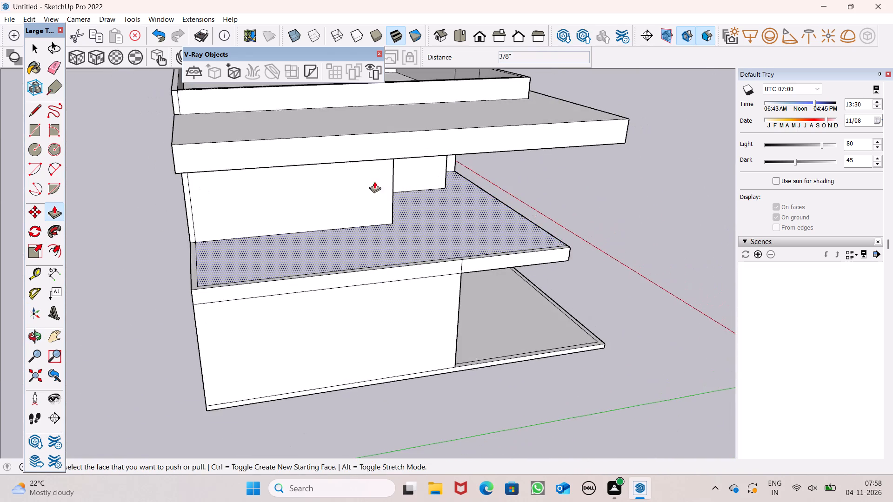
scroll(441, 164, "down", 4)
middle_click_drag(472, 179, 135, 197)
scroll(210, 174, "up", 2)
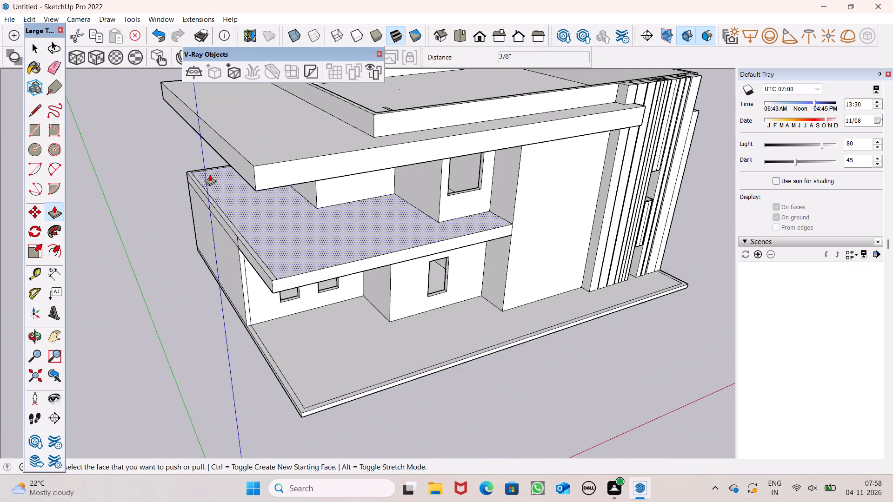
scroll(210, 174, "up", 2)
scroll(405, 165, "down", 3)
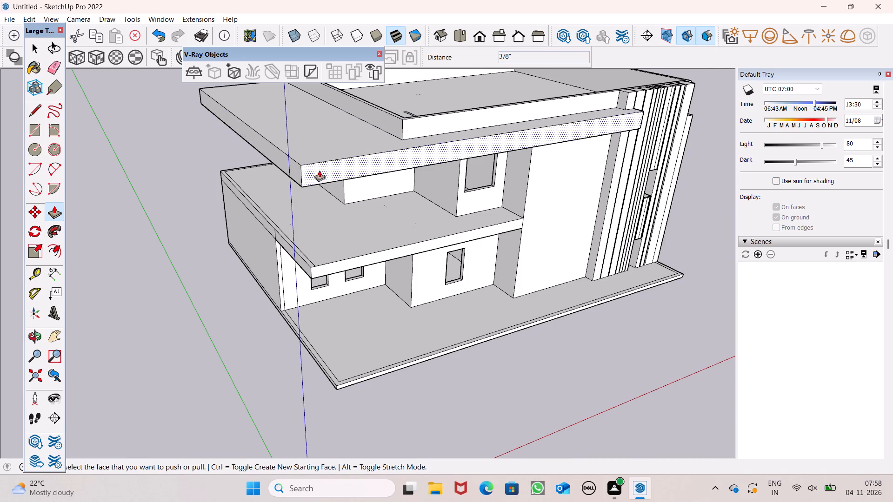
scroll(295, 189, "up", 4)
left_click_drag(304, 173, 321, 337)
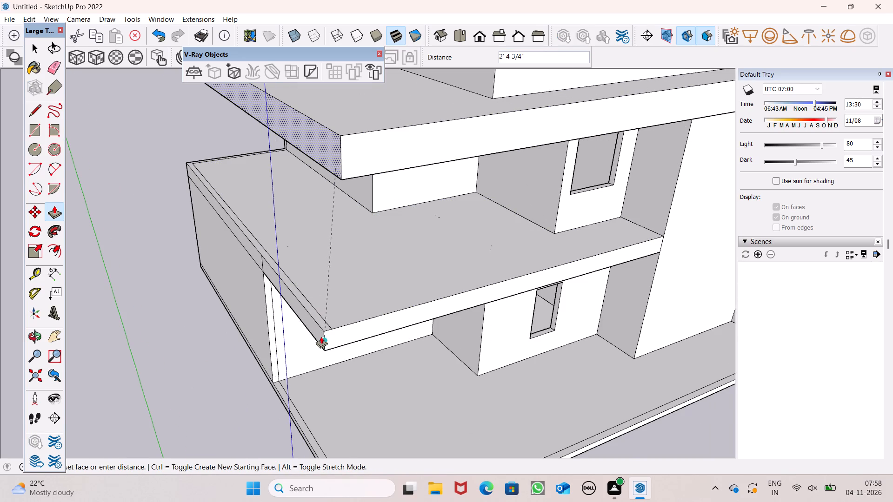
left_click_drag(321, 337, 322, 334)
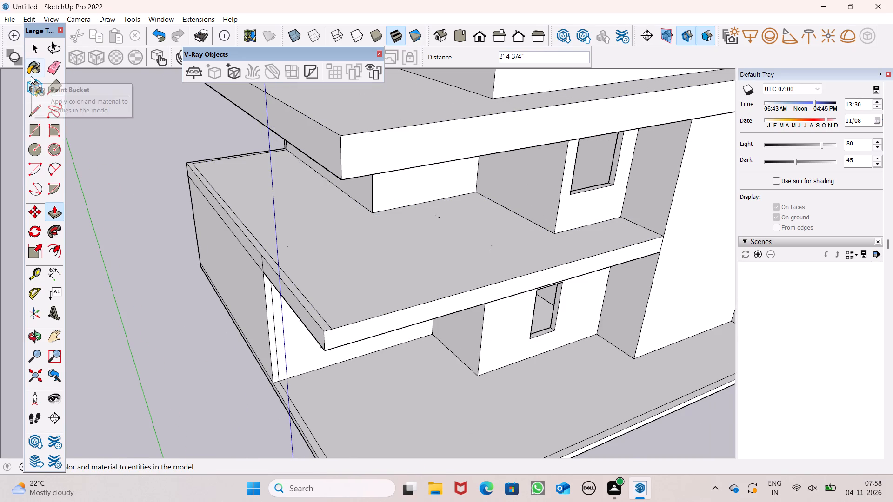
Erase the seam line running along the outer side edge of the terrace slab's top face.
left_click(57, 66)
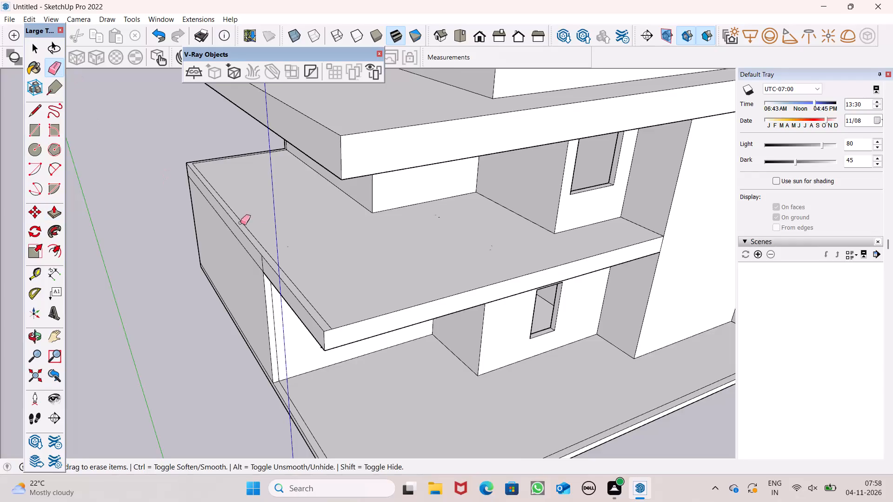
scroll(364, 254, "down", 1)
middle_click_drag(400, 249, 358, 263)
scroll(280, 259, "up", 7)
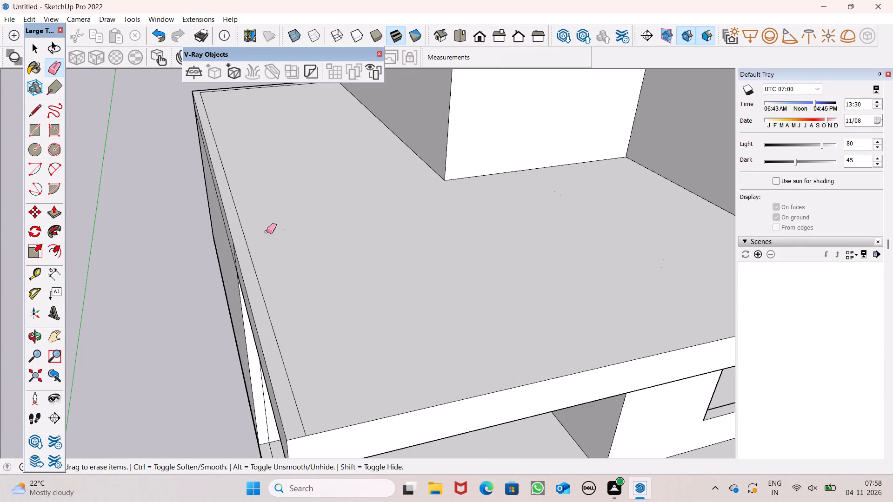
left_click_drag(243, 233, 251, 230)
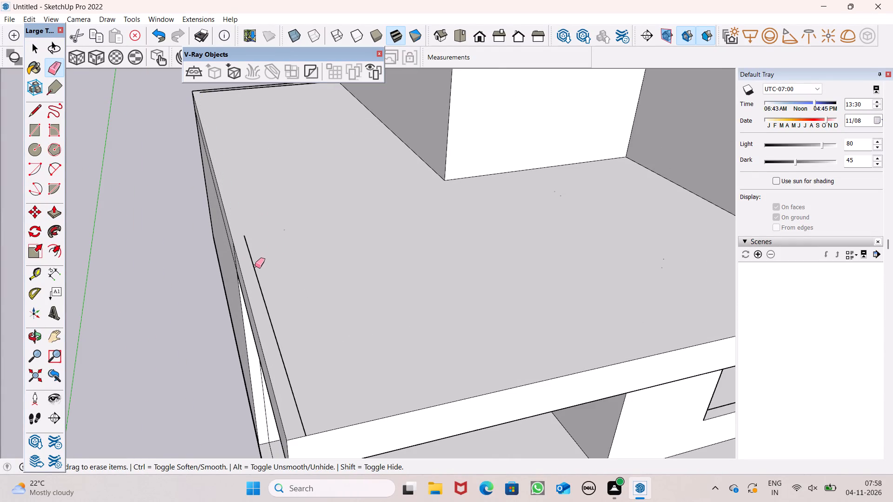
left_click(255, 266)
Erase the short leftover seam line near the rear edge of the terrace slab's top face.
scroll(306, 267, "down", 7)
middle_click_drag(300, 284, 436, 296)
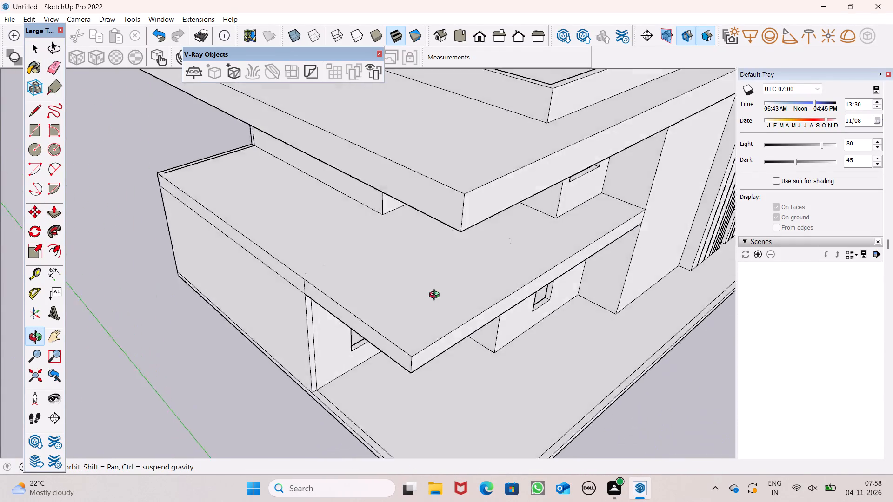
middle_click_drag(436, 296, 636, 269)
scroll(413, 185, "up", 5)
scroll(430, 230, "down", 5)
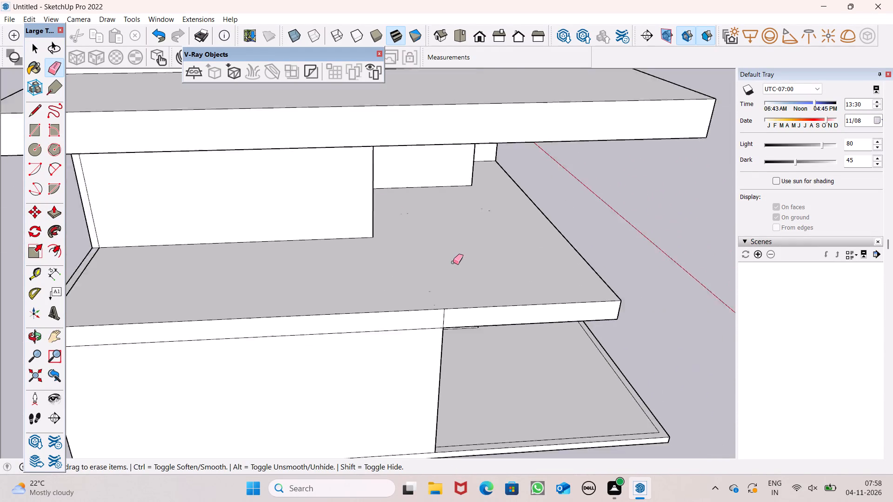
scroll(453, 262, "down", 3)
scroll(526, 219, "down", 7)
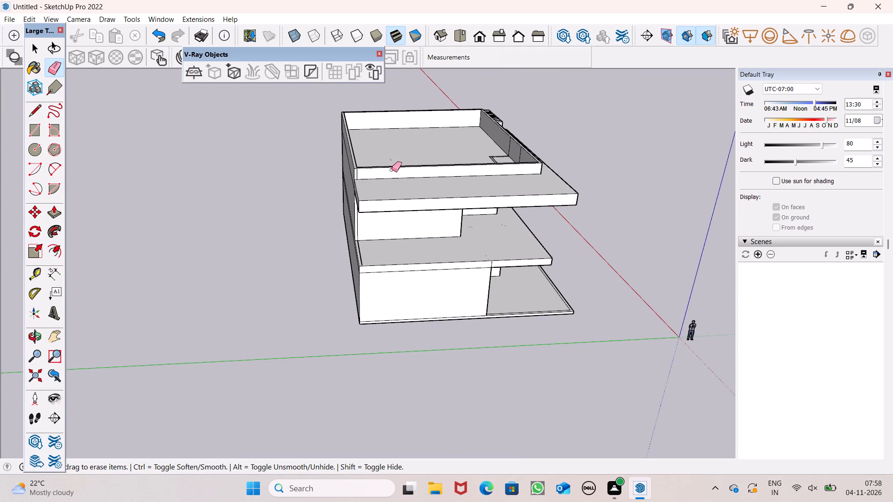
scroll(349, 221, "up", 7)
scroll(394, 280, "up", 5)
left_click_drag(390, 293, 389, 299)
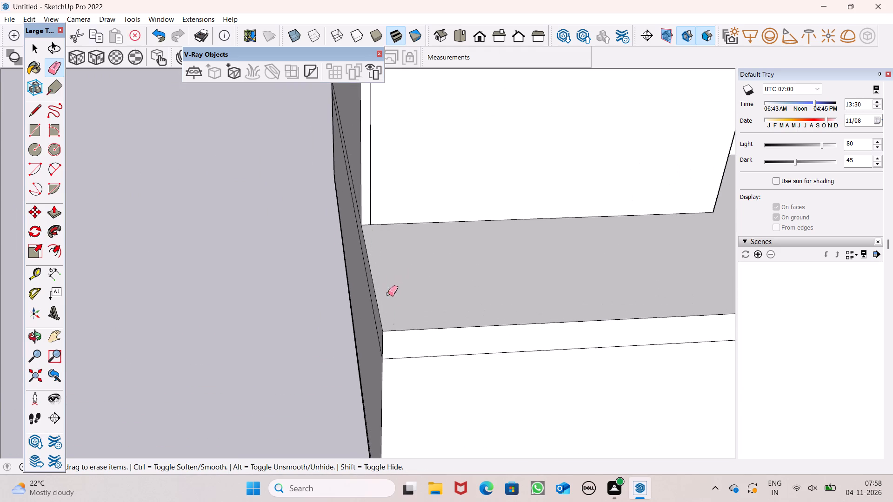
scroll(351, 268, "down", 6)
scroll(233, 184, "down", 5)
middle_click_drag(443, 222, 59, 238)
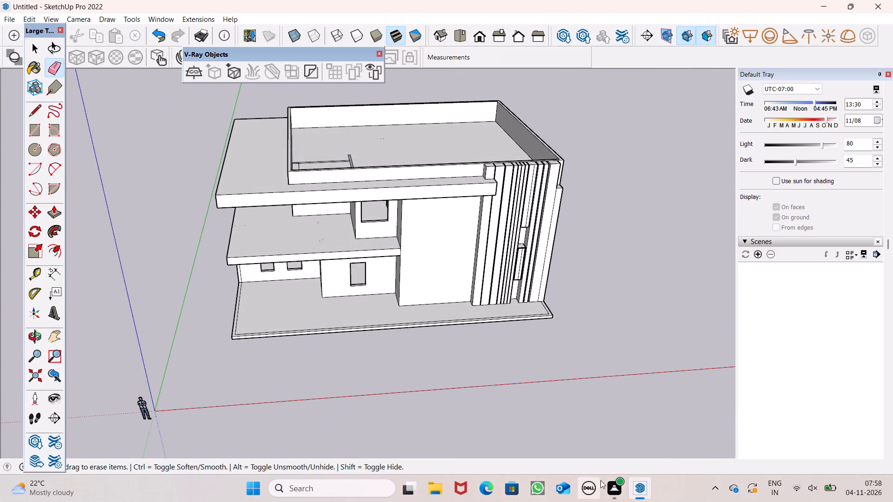
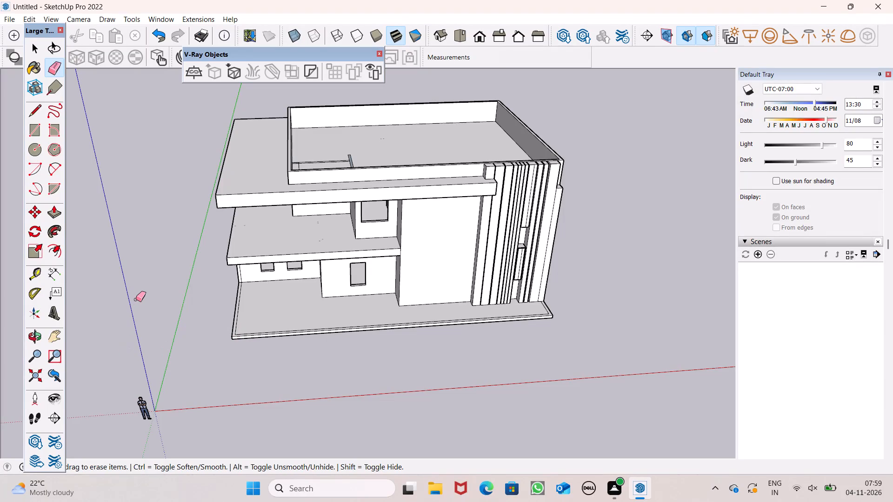
Draw two lines on the terrace slab's top face to outline a column base about 2' 6" deep at its front outer corner.
scroll(267, 292, "down", 5)
middle_click_drag(266, 298, 291, 234)
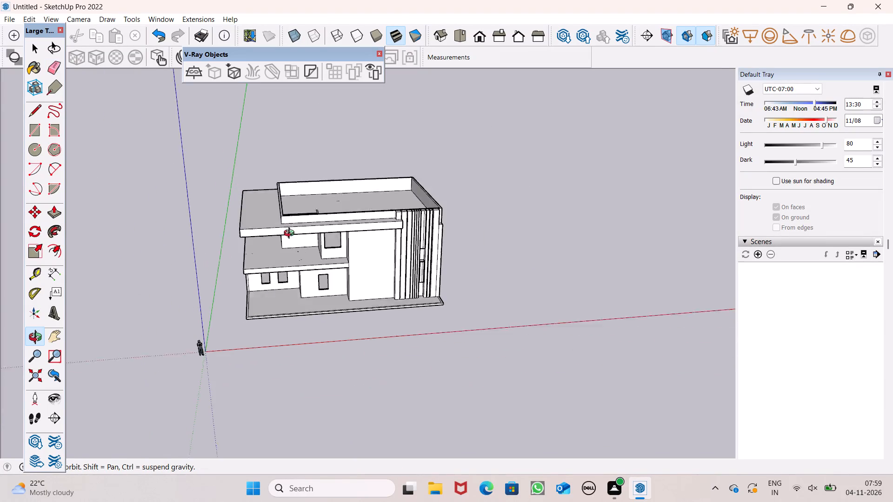
middle_click_drag(291, 234, 281, 338)
scroll(285, 302, "up", 2)
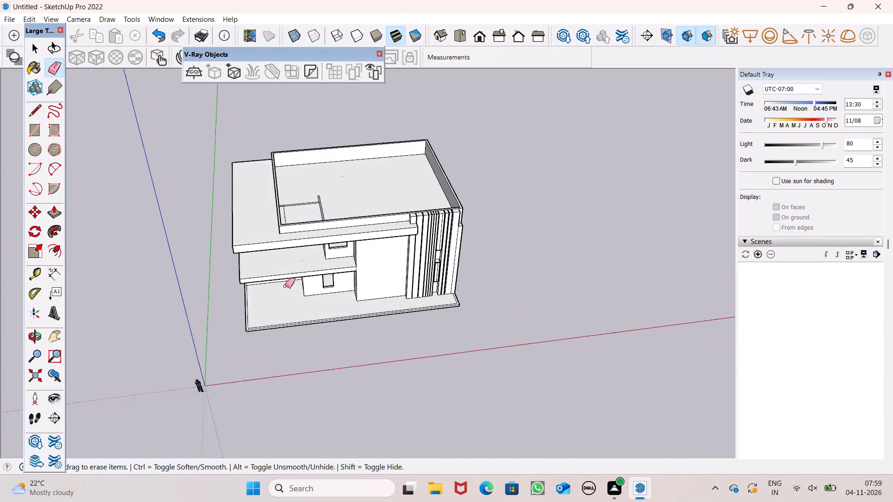
scroll(285, 286, "up", 6)
middle_click_drag(219, 245, 234, 188)
scroll(234, 188, "up", 8)
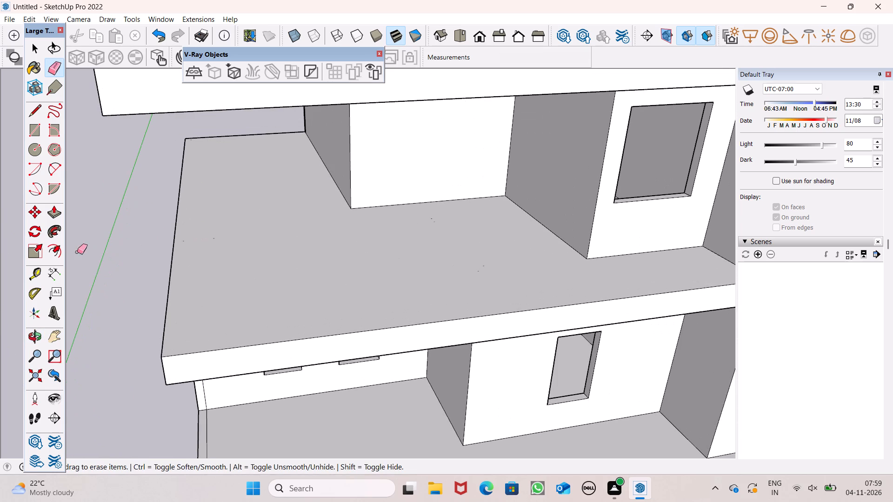
left_click(31, 133)
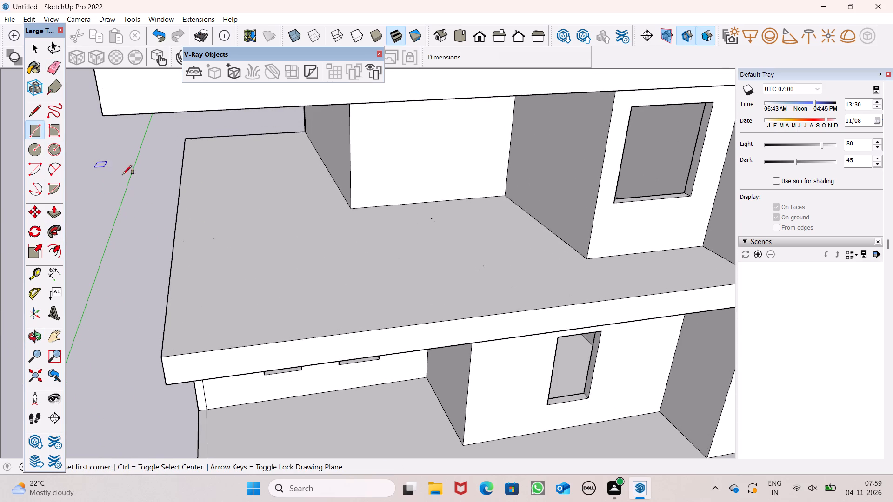
scroll(179, 197, "down", 1)
middle_click_drag(190, 306, 189, 329)
scroll(185, 304, "down", 5)
scroll(173, 318, "up", 5)
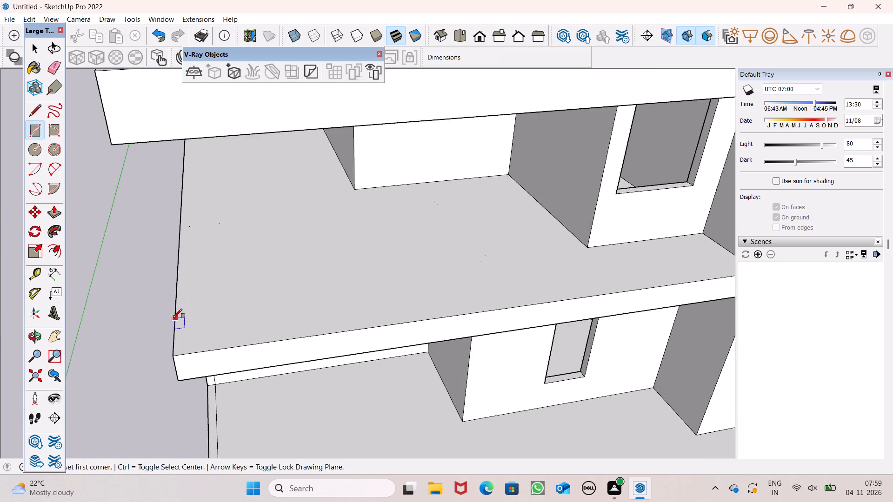
scroll(173, 318, "up", 4)
left_click(35, 114)
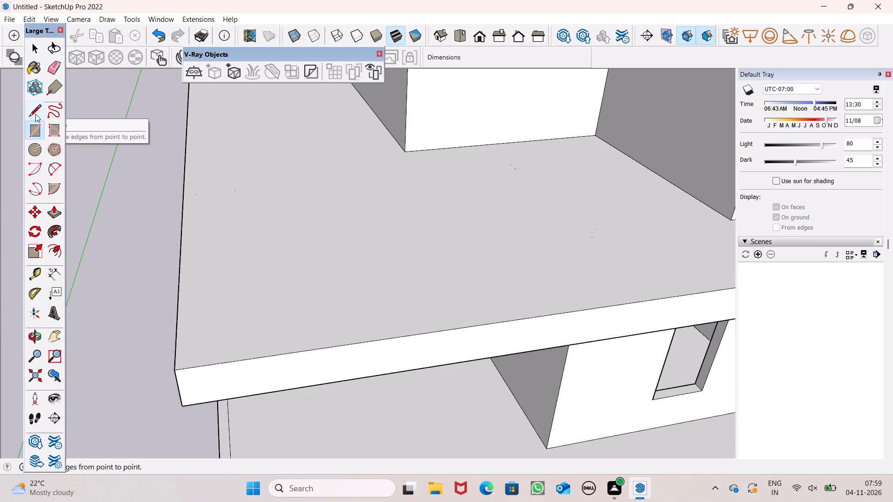
scroll(192, 355, "up", 6)
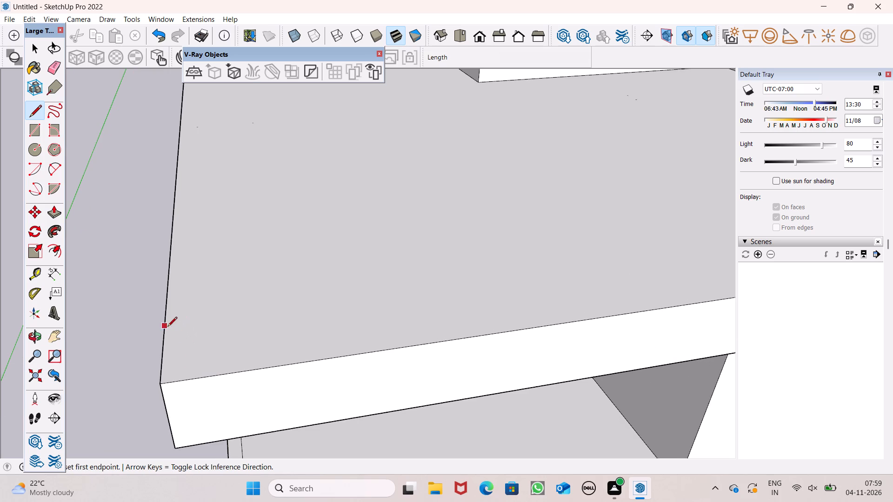
scroll(268, 0, "down", 6)
scroll(299, 131, "down", 11)
middle_click_drag(411, 171, 388, 272)
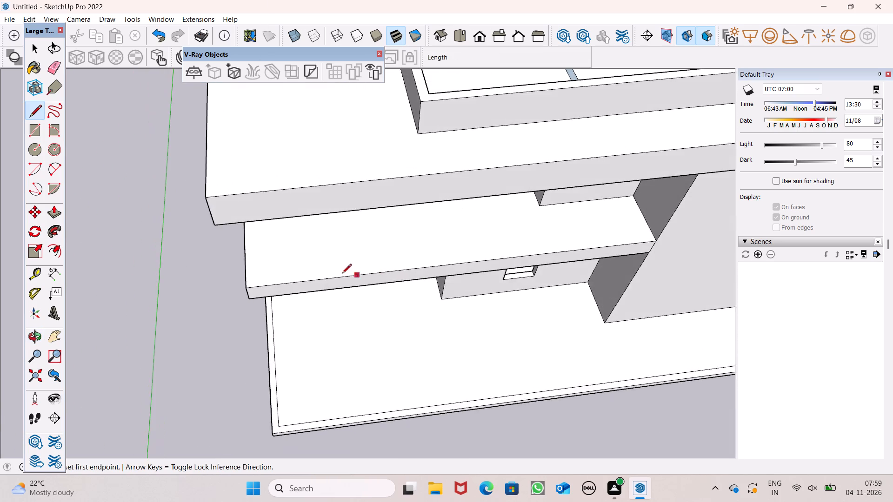
scroll(306, 291, "up", 8)
scroll(209, 246, "up", 4)
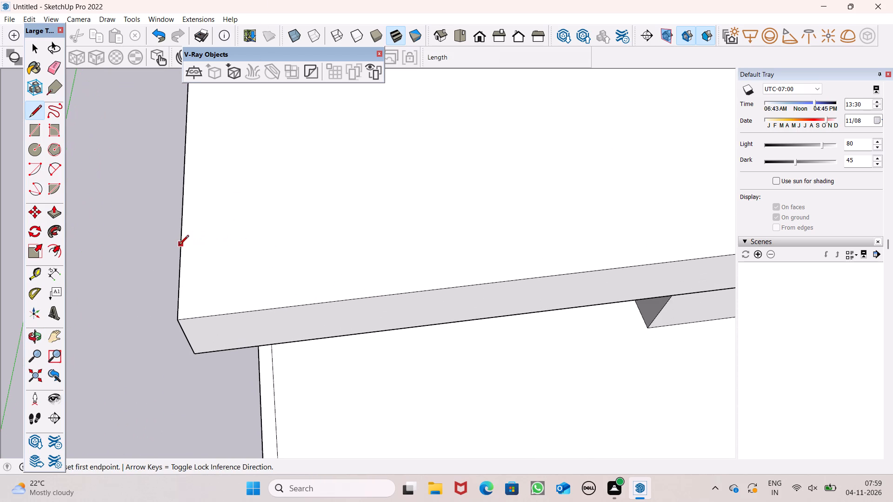
left_click(181, 246)
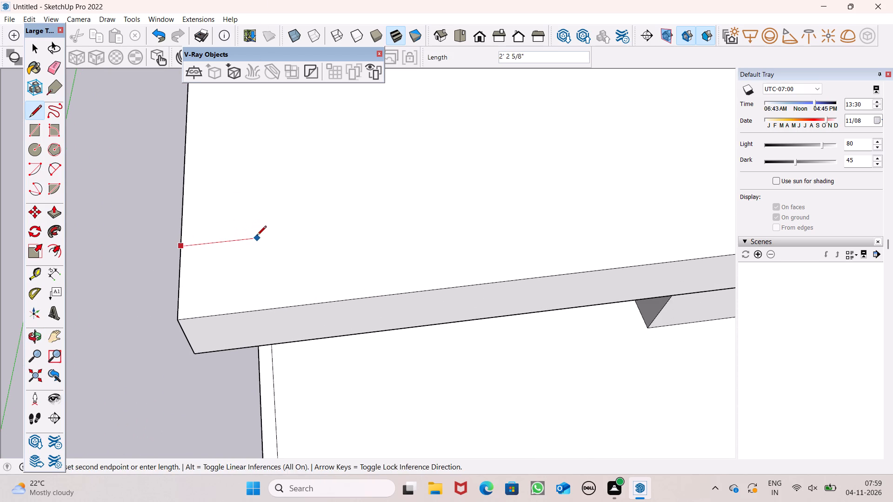
left_click(264, 236)
left_click(267, 306)
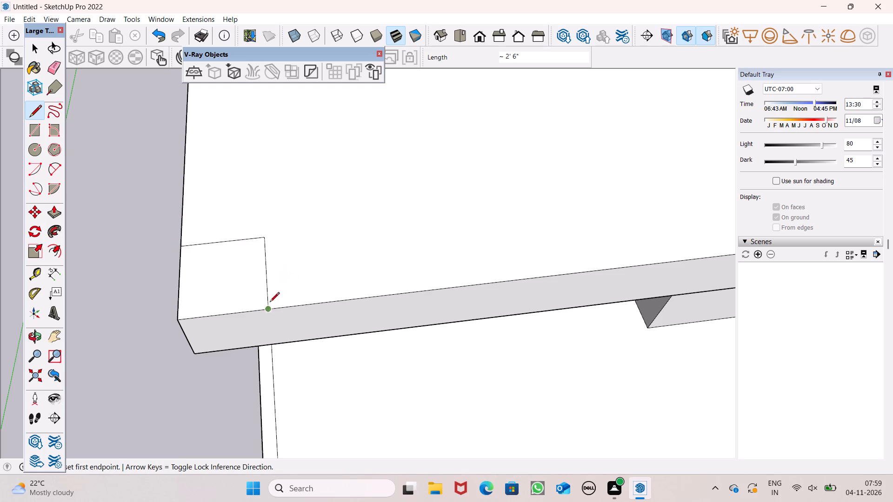
Copy the column base square along the terrace slab's outer side edge to its rear outer corner.
scroll(373, 266, "down", 13)
middle_click_drag(415, 284, 604, 191)
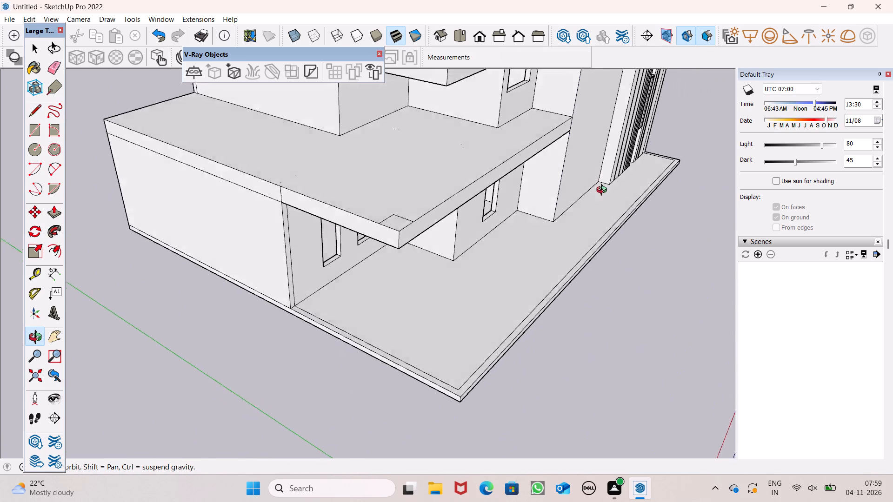
middle_click_drag(604, 191, 604, 194)
scroll(604, 194, "up", 1)
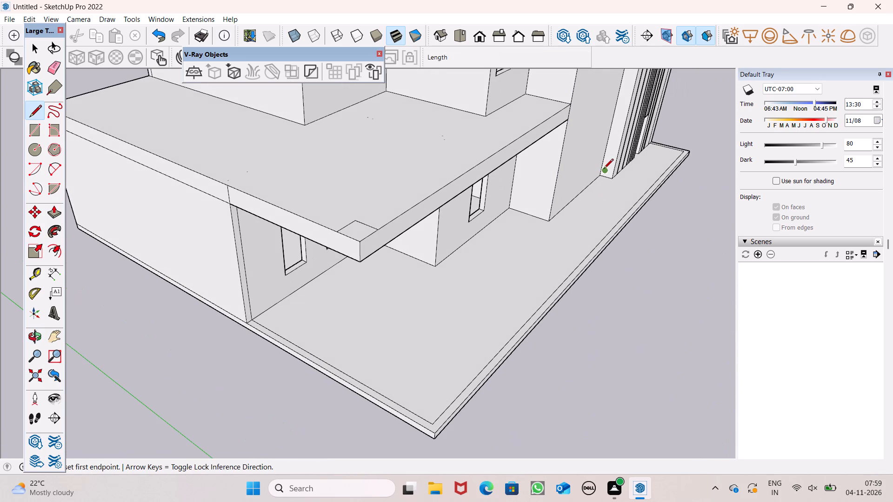
key("space")
scroll(432, 248, "down", 11)
middle_click_drag(461, 269, 657, 359)
scroll(364, 277, "up", 10)
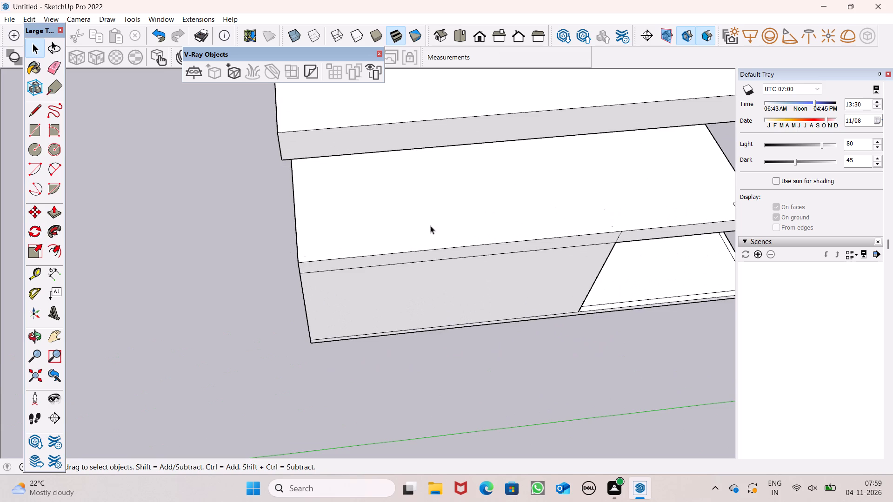
scroll(538, 209, "down", 3)
scroll(727, 194, "up", 2)
double_click(698, 214)
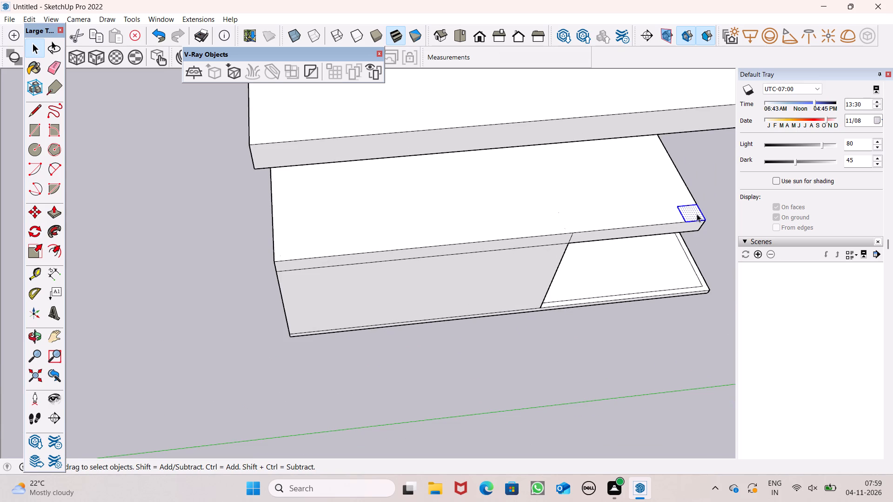
key("m")
key("Return")
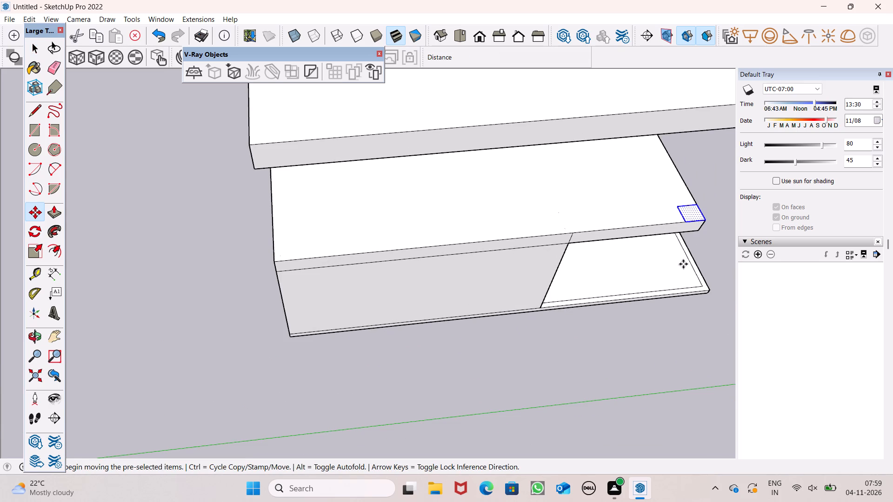
scroll(676, 199, "up", 6)
scroll(523, 223, "down", 5)
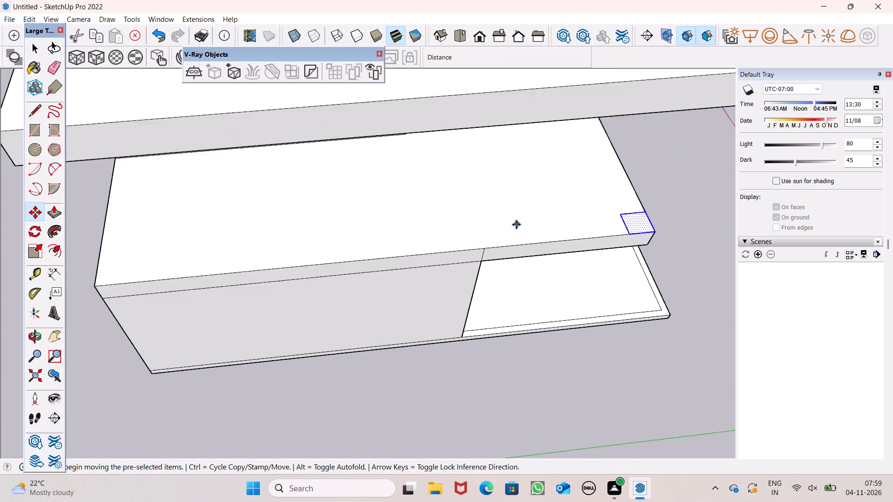
scroll(516, 225, "down", 1)
middle_click_drag(436, 289, 543, 263)
left_click_drag(580, 154, 211, 310)
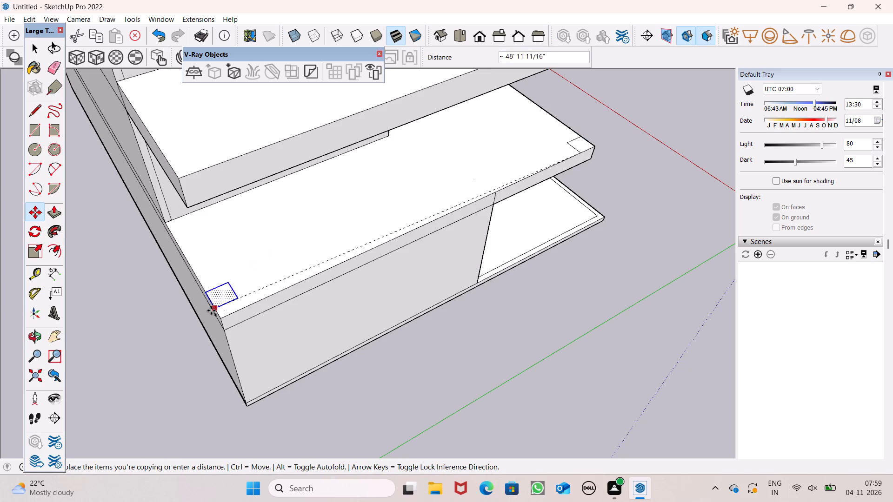
left_click_drag(211, 310, 219, 313)
Pull the rear corner square up by about 12' 3 1/8" to form a column.
middle_click_drag(329, 327, 320, 345)
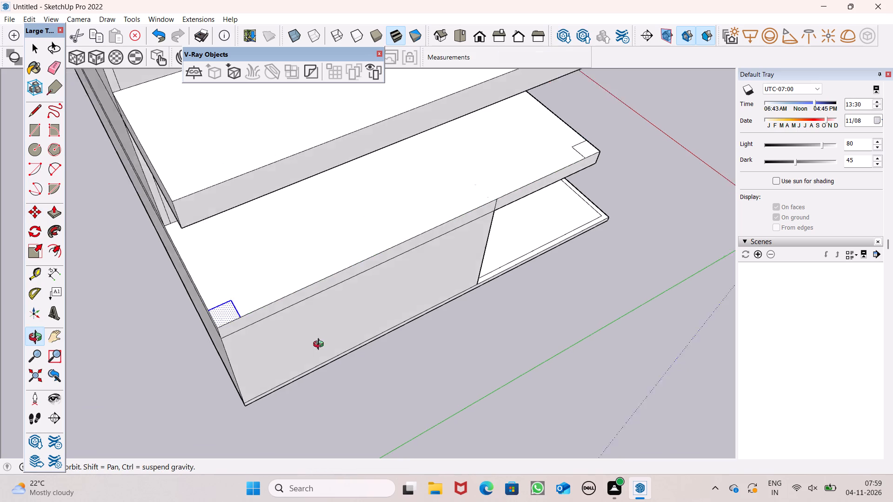
middle_click_drag(320, 345, 246, 374)
key("v")
key("space")
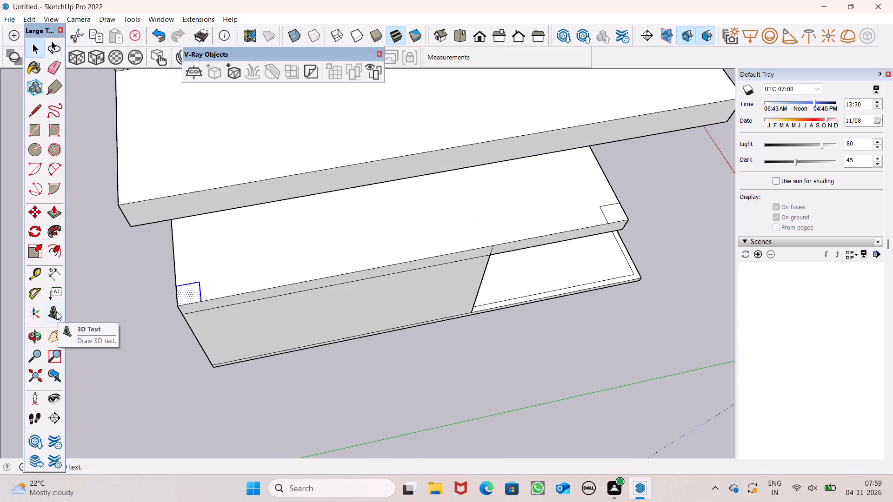
left_click(53, 212)
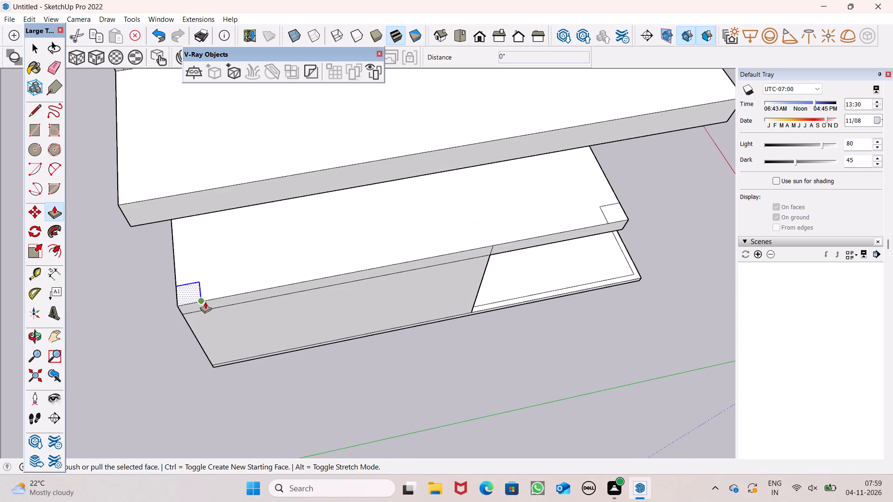
left_click_drag(189, 292, 193, 271)
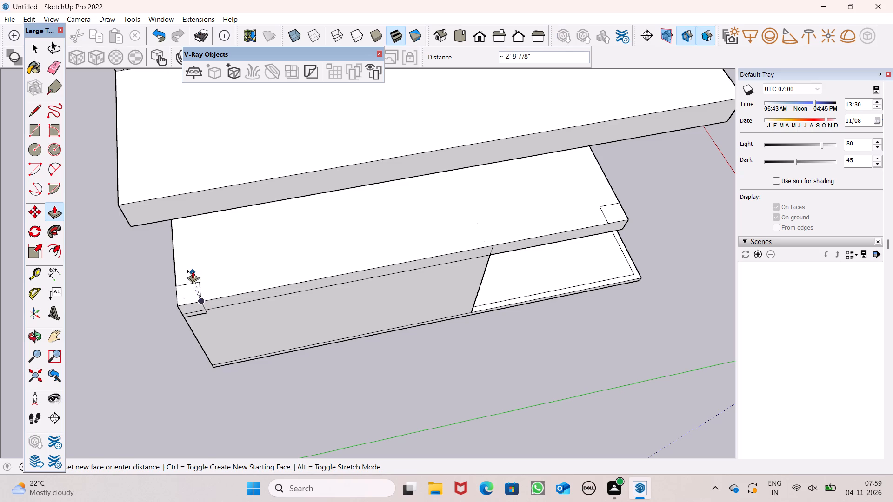
left_click_drag(193, 271, 188, 223)
left_click_drag(188, 223, 194, 216)
Extend the rear column's top up by about 2' 8 7/8" to meet the upper slab's underside.
scroll(187, 231, "down", 1)
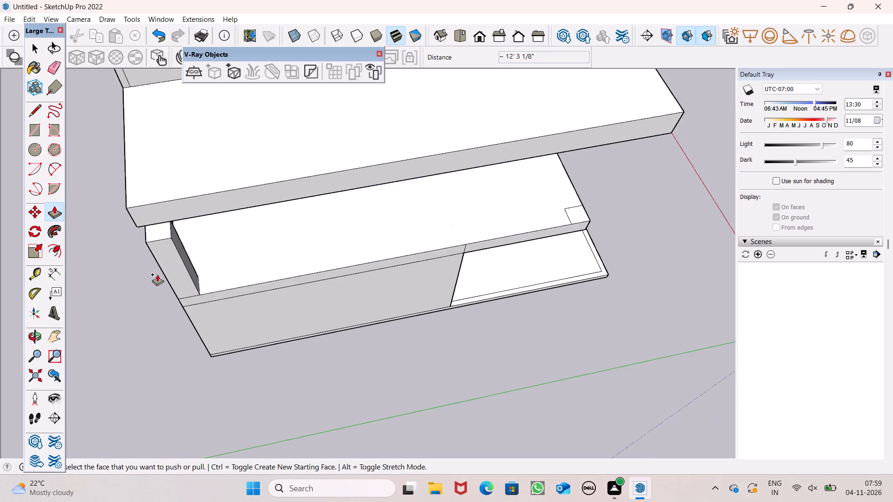
middle_click_drag(157, 273, 273, 184)
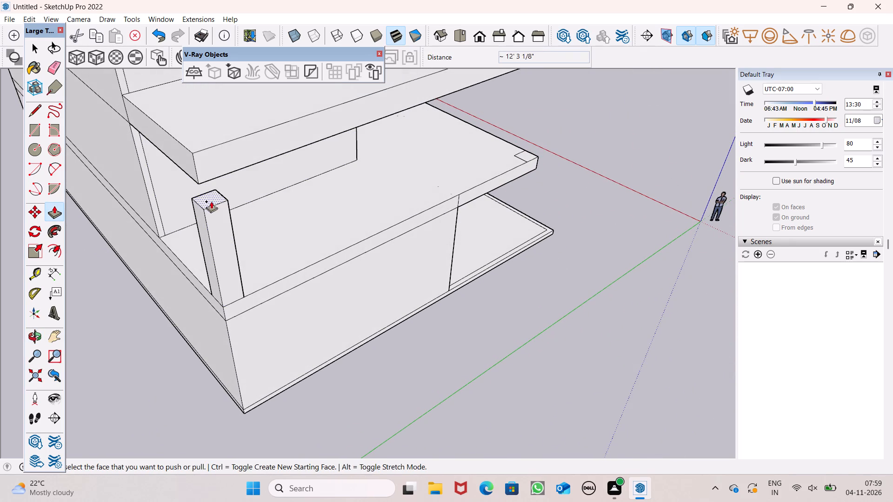
scroll(207, 197, "up", 7)
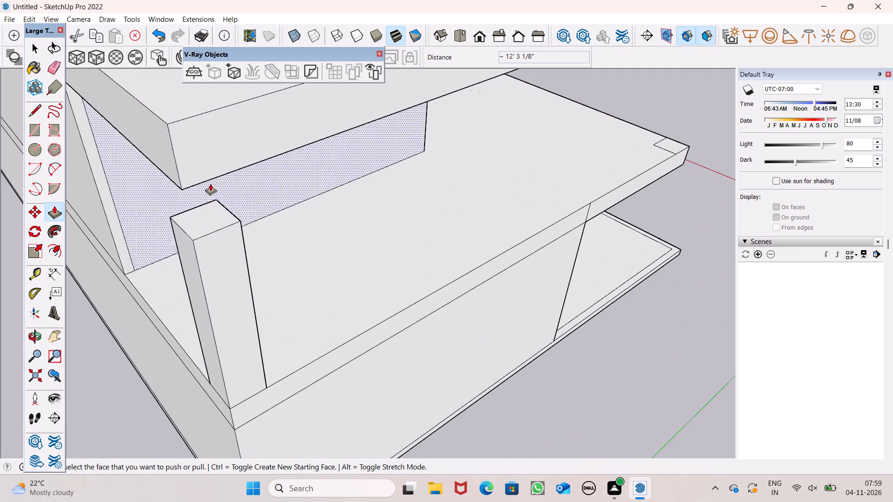
left_click_drag(200, 230, 199, 180)
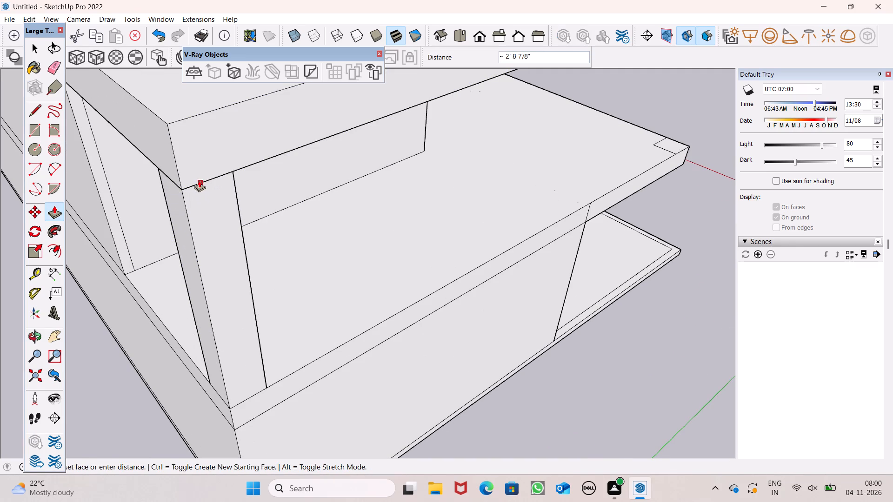
left_click_drag(199, 180, 197, 181)
Pull the front corner square up 15' to form a column reaching the upper slab's underside.
scroll(120, 212, "down", 8)
middle_click_drag(281, 239, 81, 257)
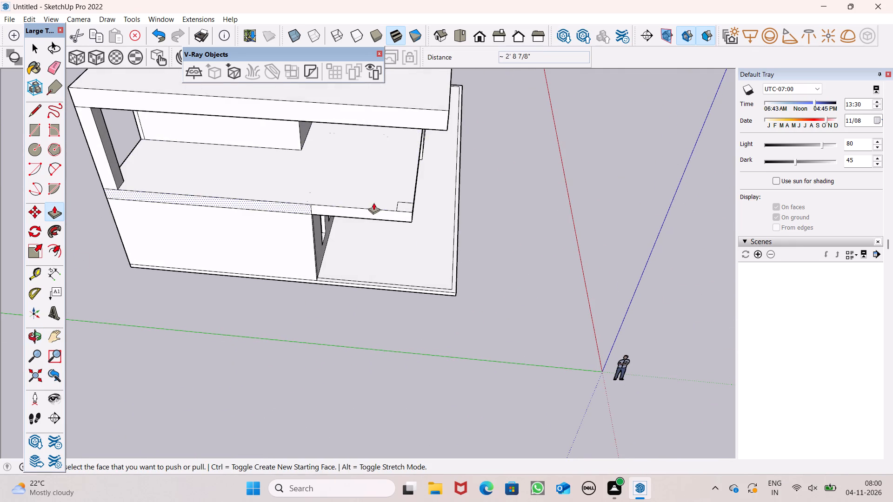
scroll(412, 261, "down", 4)
middle_click_drag(409, 248, 398, 167)
scroll(398, 166, "up", 1)
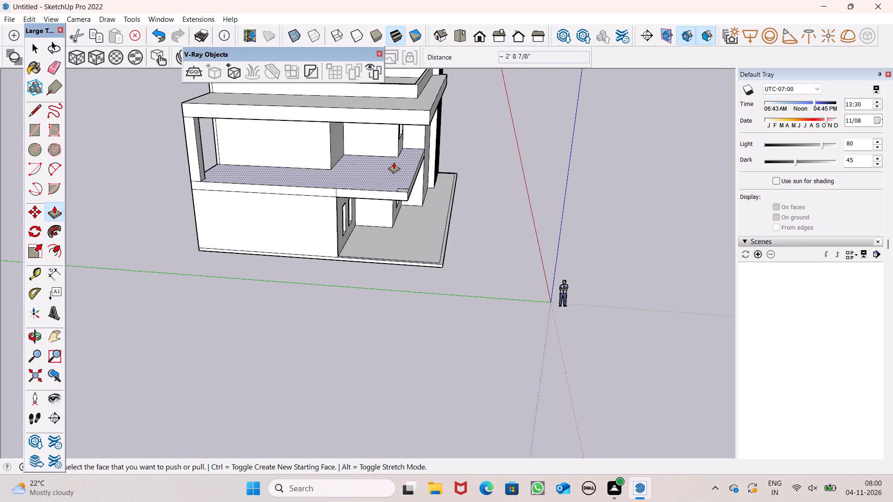
scroll(454, 137, "down", 3)
middle_click_drag(438, 169, 403, 291)
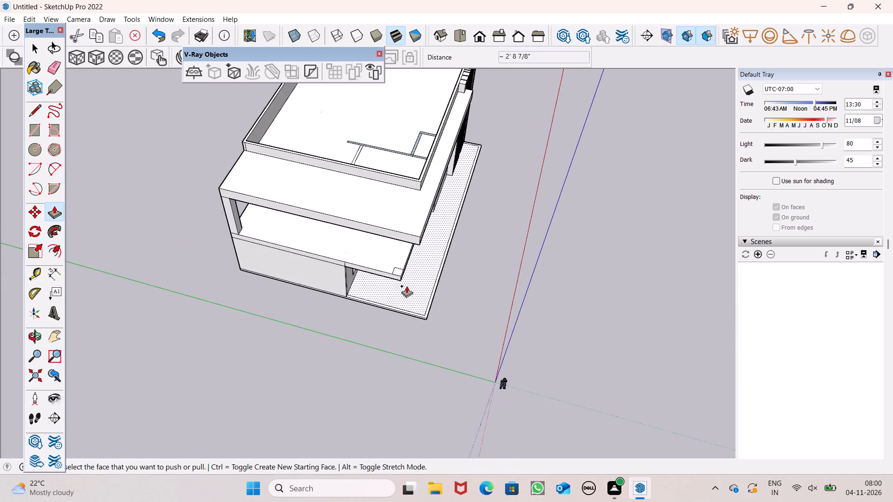
scroll(391, 212, "up", 8)
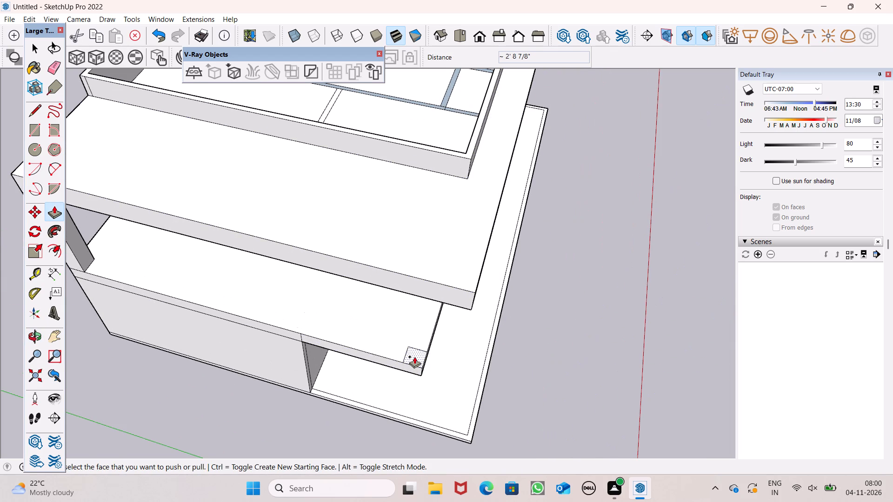
left_click_drag(414, 357, 447, 306)
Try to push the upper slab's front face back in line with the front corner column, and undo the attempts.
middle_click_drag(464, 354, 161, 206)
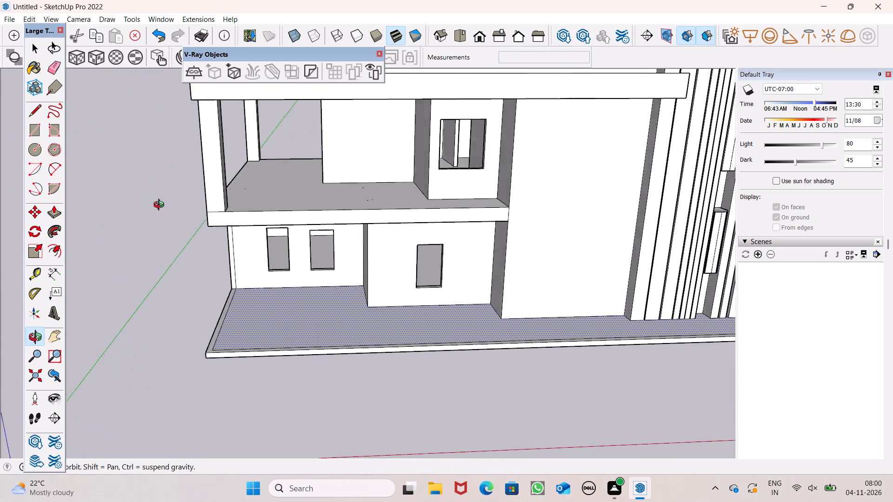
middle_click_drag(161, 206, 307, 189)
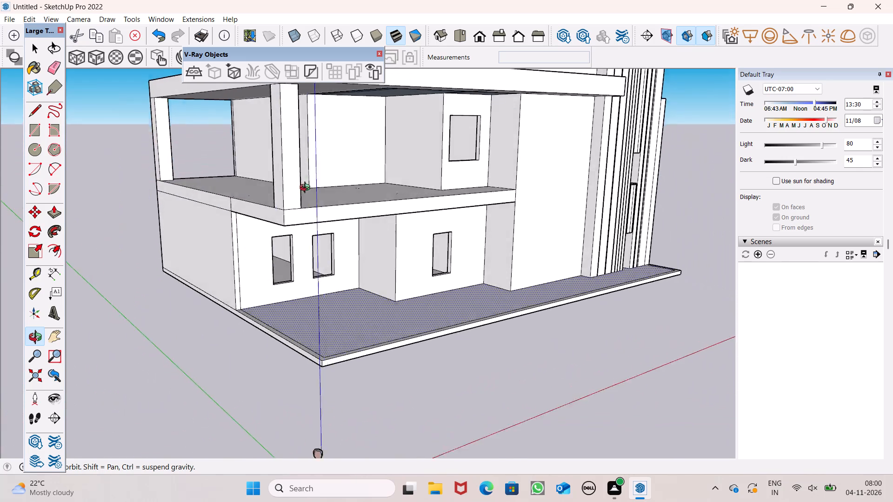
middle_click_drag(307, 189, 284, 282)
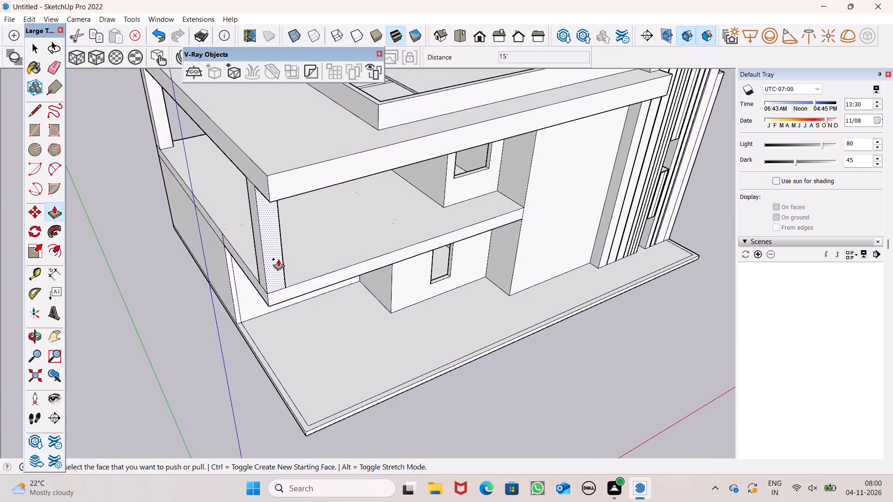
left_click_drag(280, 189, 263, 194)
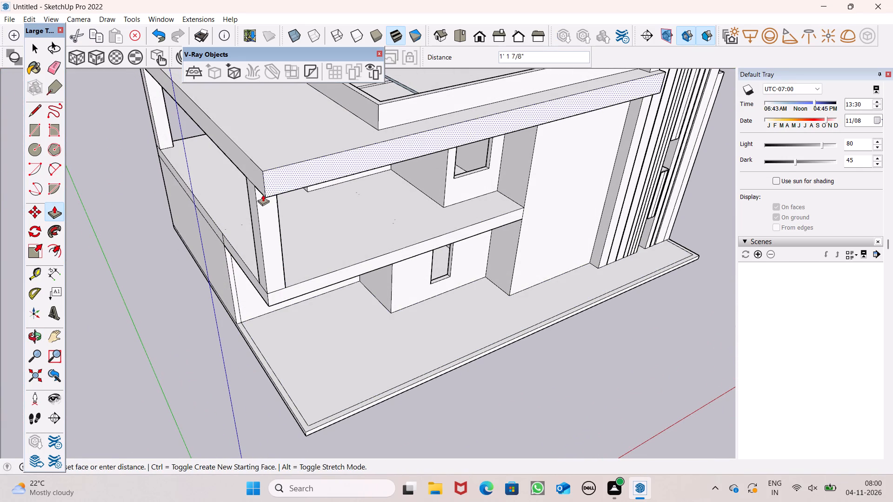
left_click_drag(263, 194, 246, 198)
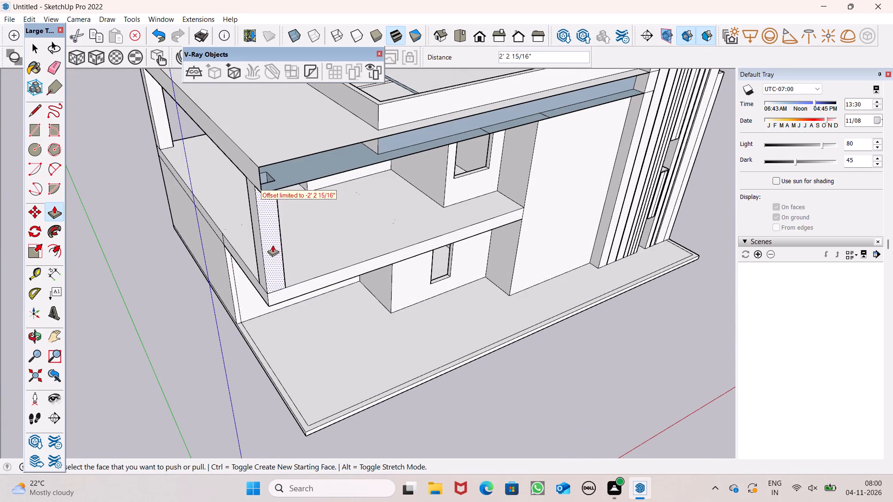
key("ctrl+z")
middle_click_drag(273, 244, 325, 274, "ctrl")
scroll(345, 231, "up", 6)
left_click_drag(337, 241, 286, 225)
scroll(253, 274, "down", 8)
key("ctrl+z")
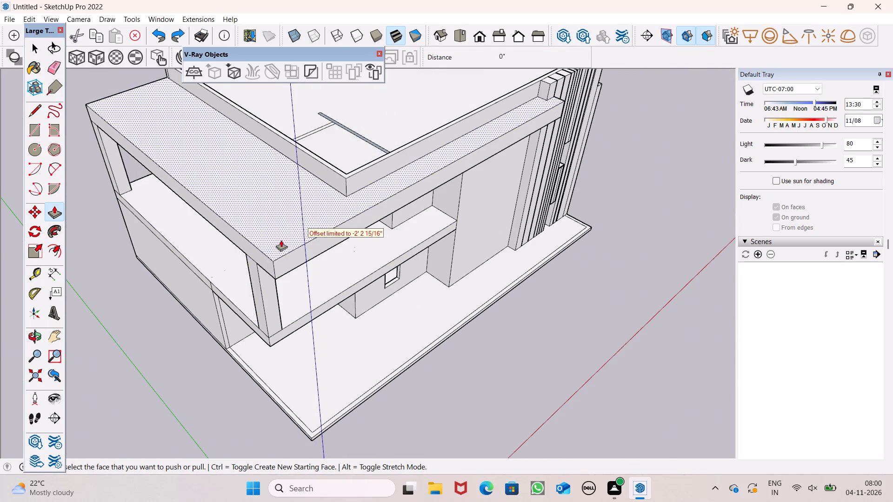
Push the upper slab's end face beside the facade strips back by about 2' 4 3/8".
middle_click_drag(279, 239, 0, 202)
scroll(615, 317, "up", 1)
middle_click_drag(610, 316, 452, 355)
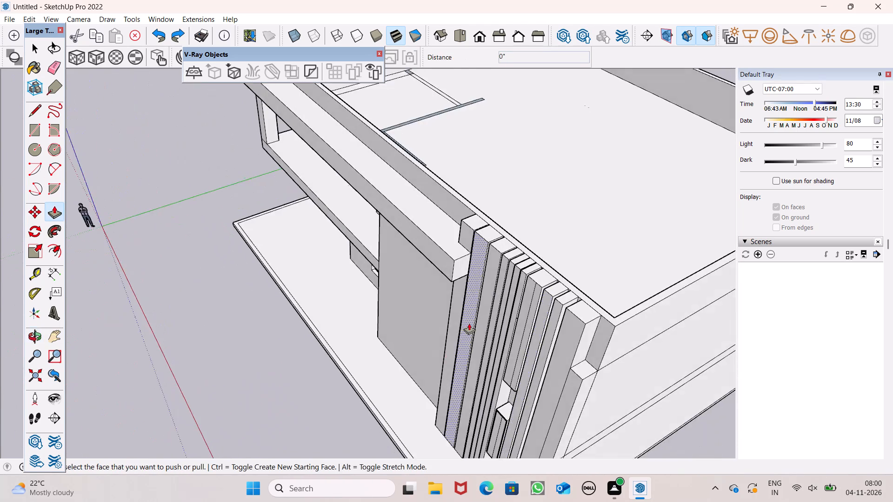
scroll(474, 280, "up", 6)
left_click_drag(453, 271, 446, 229)
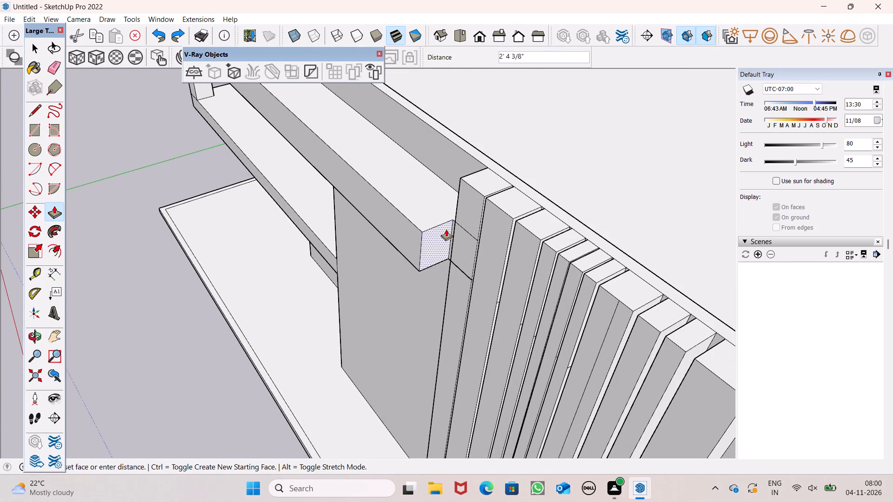
left_click_drag(446, 229, 453, 222)
Push the upper slab's long front face back by about 4' 2 13/16" until it is flush with the parapet.
scroll(434, 220, "down", 6)
middle_click_drag(360, 254, 842, 274)
scroll(490, 169, "down", 5)
scroll(207, 310, "up", 7)
left_click_drag(355, 260, 320, 258)
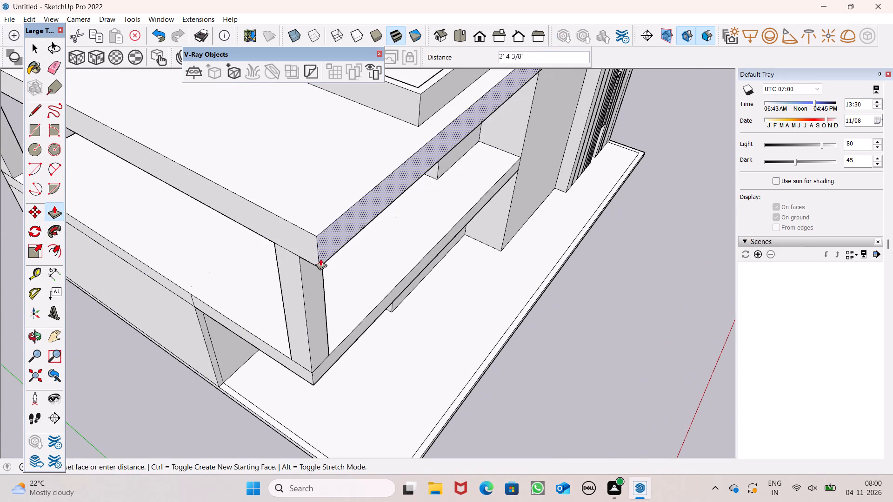
left_click_drag(320, 258, 297, 264)
scroll(281, 251, "down", 4)
middle_click_drag(351, 265, 273, 213)
scroll(270, 212, "up", 1)
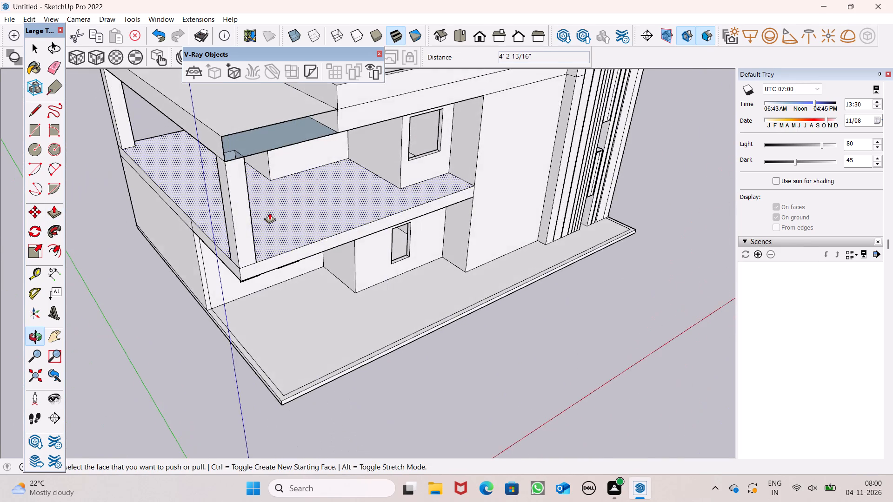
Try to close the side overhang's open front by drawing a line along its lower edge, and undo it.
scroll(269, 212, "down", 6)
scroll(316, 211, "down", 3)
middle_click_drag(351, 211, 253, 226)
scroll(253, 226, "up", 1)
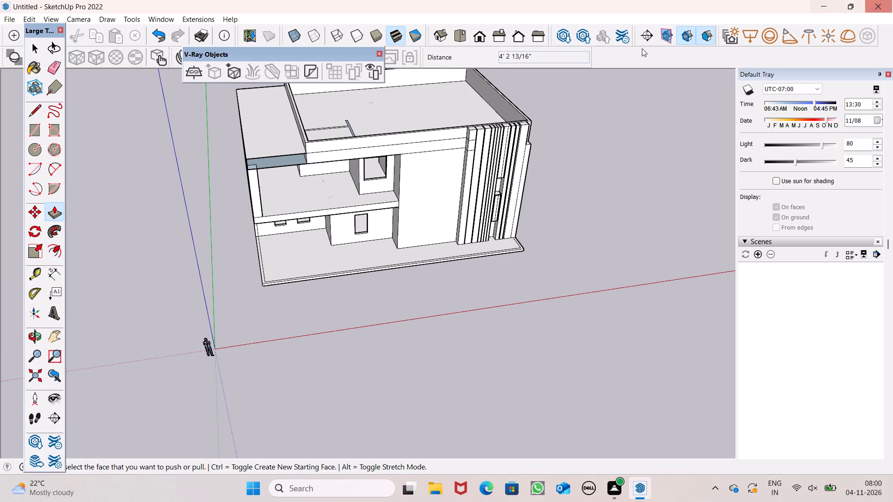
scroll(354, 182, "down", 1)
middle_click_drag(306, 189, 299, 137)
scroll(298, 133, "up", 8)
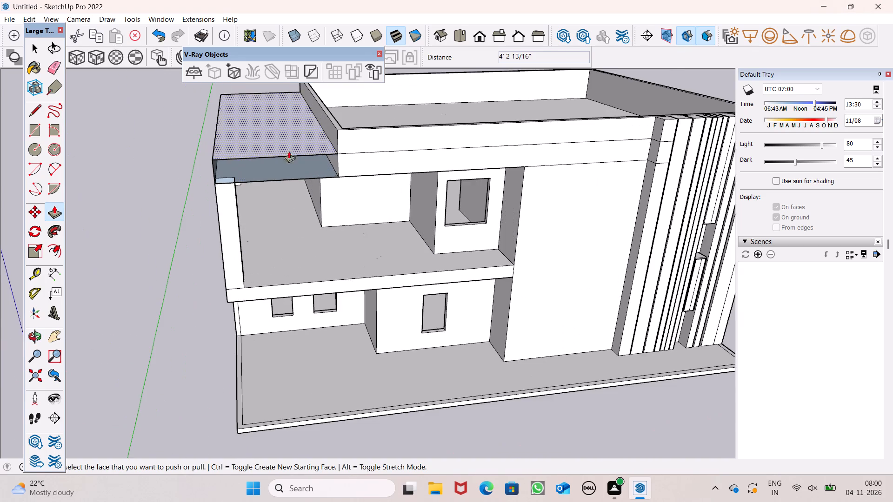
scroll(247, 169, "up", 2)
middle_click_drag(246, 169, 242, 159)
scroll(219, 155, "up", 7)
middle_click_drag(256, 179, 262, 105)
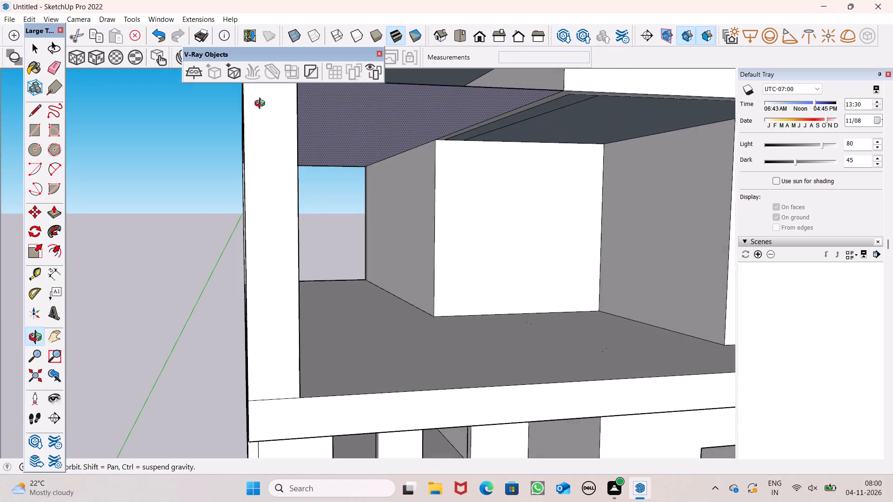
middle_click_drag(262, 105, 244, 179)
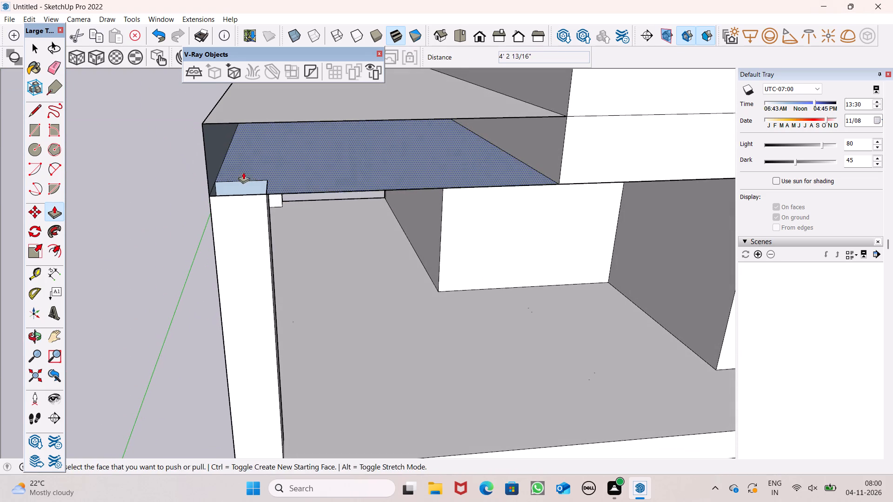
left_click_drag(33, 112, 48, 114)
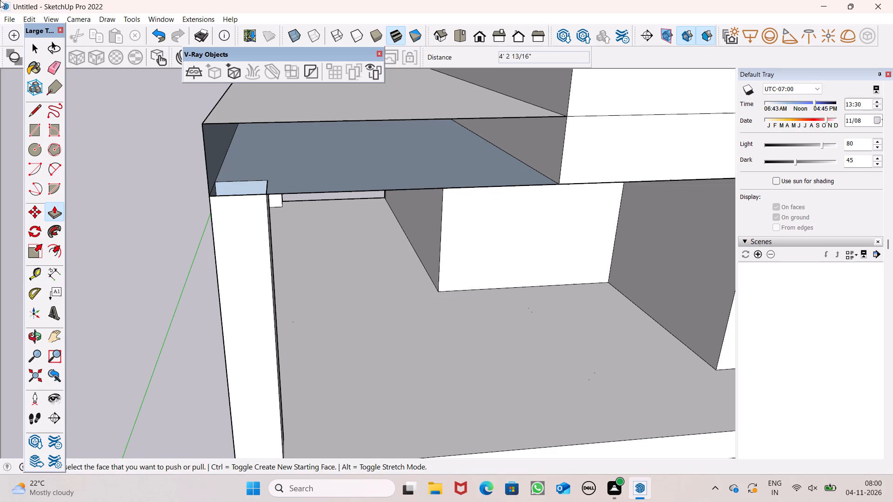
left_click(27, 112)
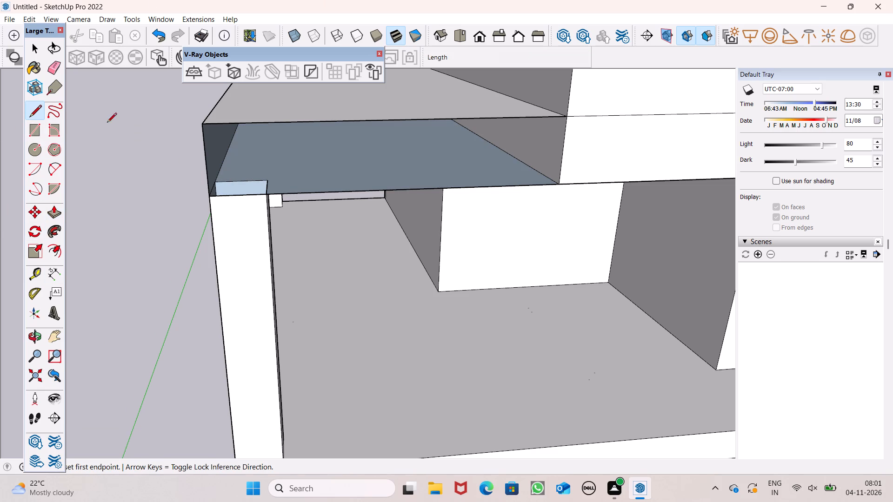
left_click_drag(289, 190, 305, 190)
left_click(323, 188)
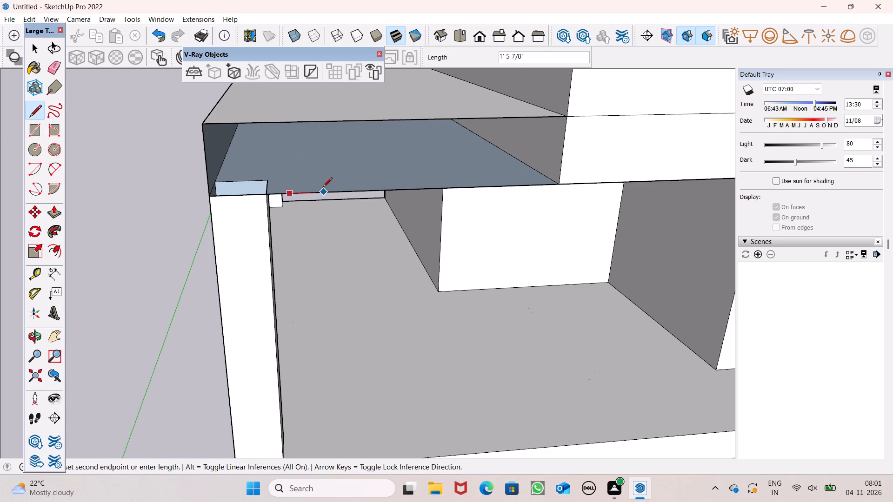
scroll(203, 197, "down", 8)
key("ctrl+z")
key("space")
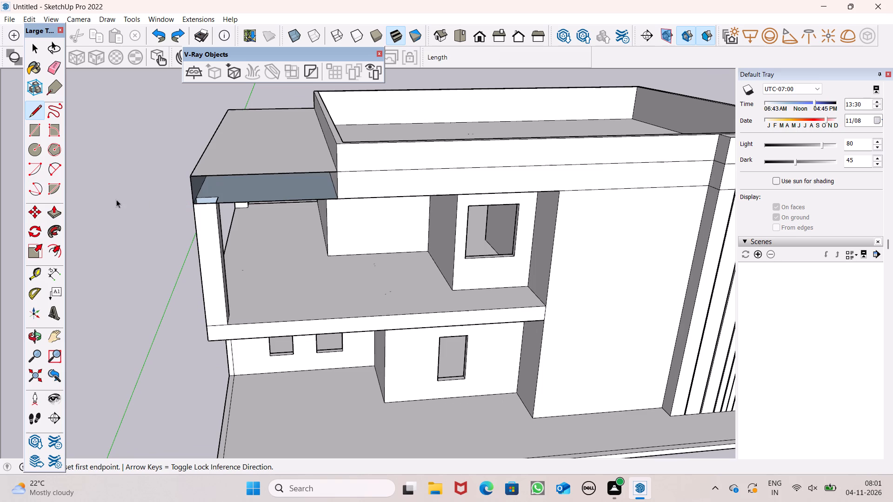
Erase the side roof overhang's edges and faces, leaving both terrace corner columns standing free.
middle_click_drag(260, 190, 307, 159)
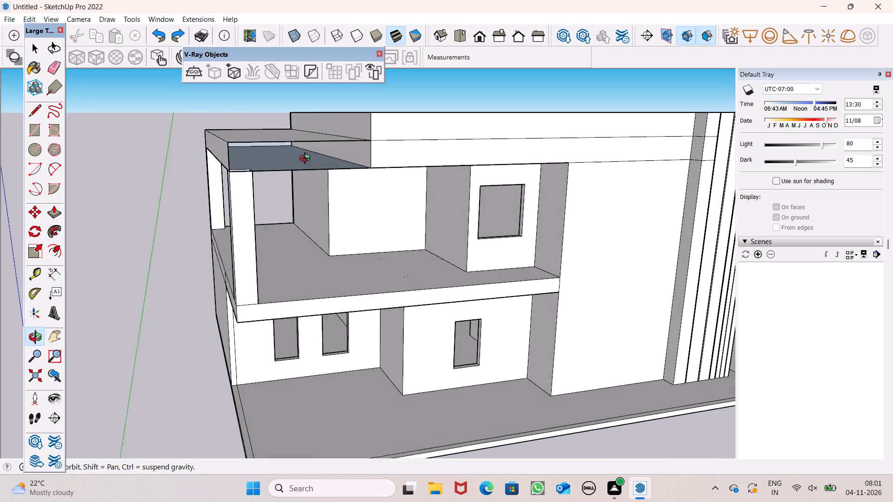
middle_click_drag(307, 159, 315, 171)
middle_click_drag(279, 173, 435, 200)
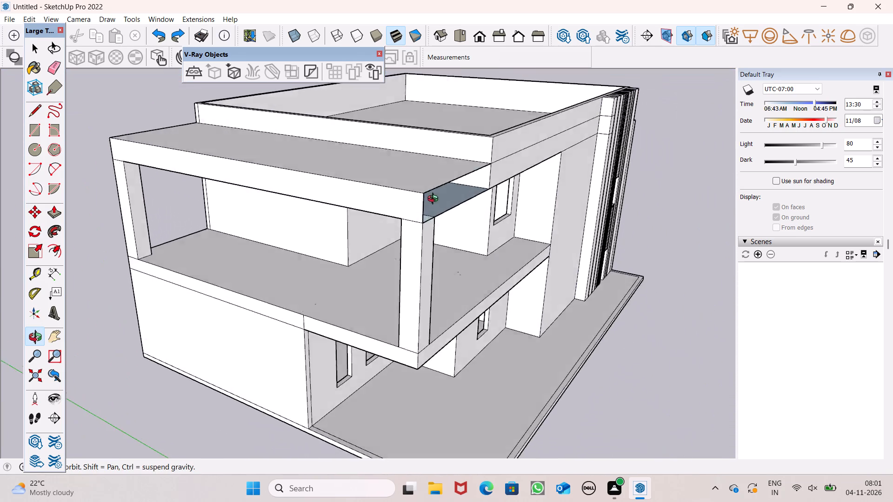
middle_click_drag(435, 200, 319, 211)
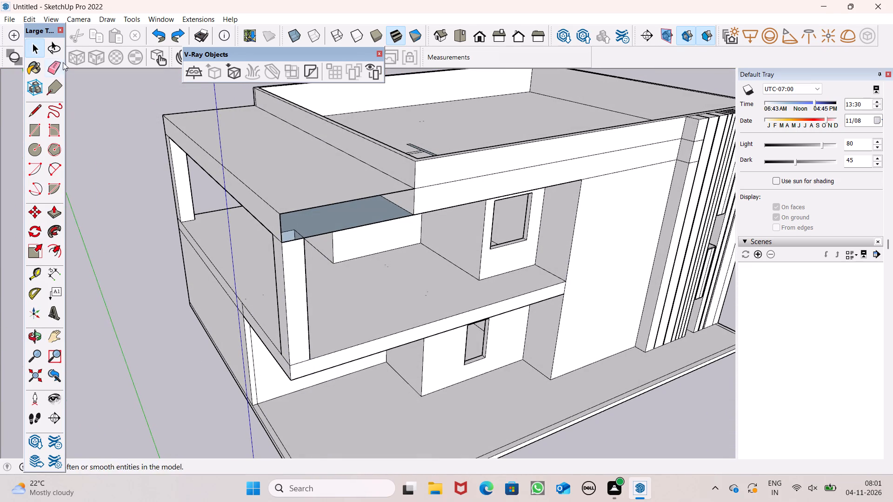
left_click(58, 68)
scroll(271, 195, "up", 3)
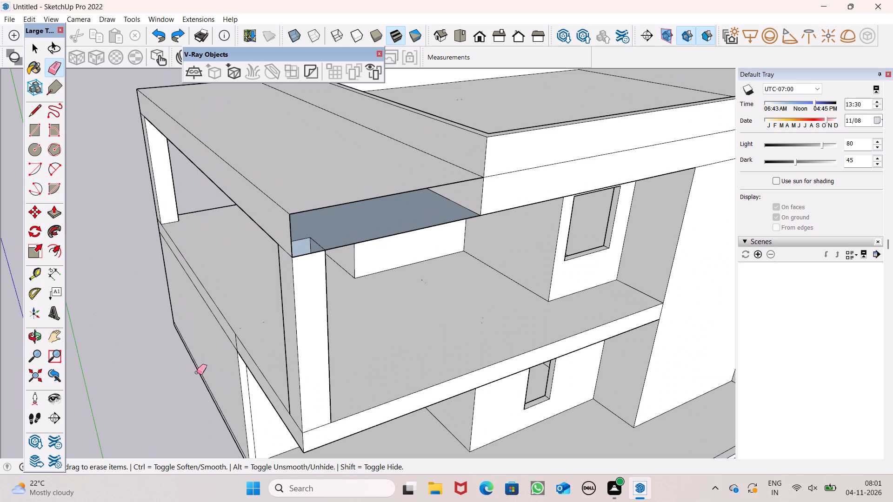
left_click_drag(305, 214, 305, 209)
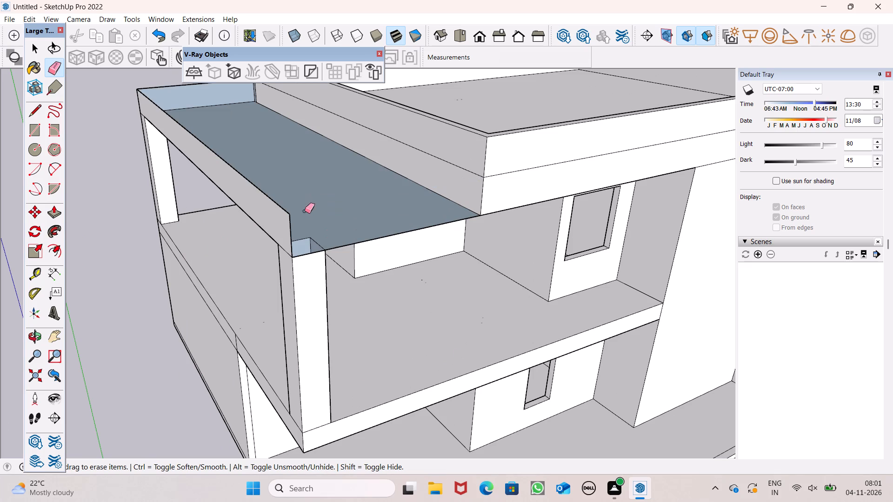
left_click_drag(289, 222, 285, 209)
left_click_drag(270, 226, 268, 230)
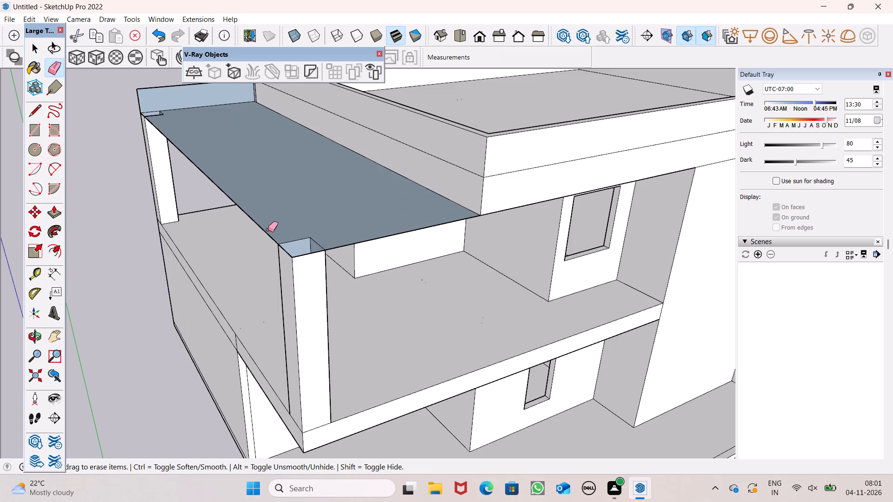
left_click_drag(268, 230, 264, 231)
left_click_drag(345, 246, 338, 242)
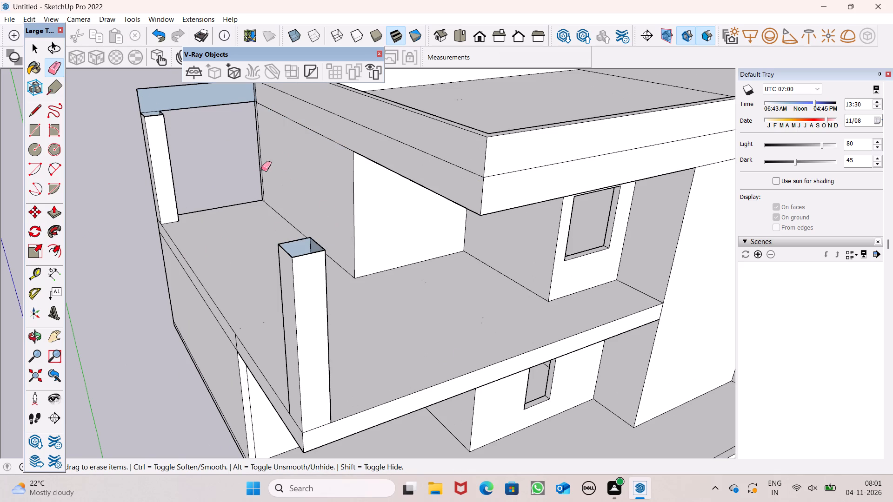
scroll(191, 134, "down", 6)
scroll(163, 59, "up", 6)
left_click_drag(152, 100, 157, 114)
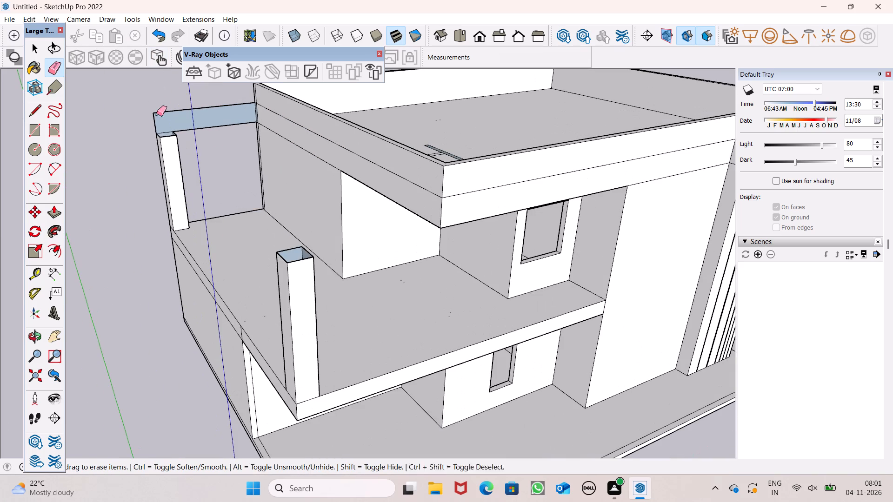
left_click_drag(157, 114, 176, 116)
left_click_drag(165, 108, 151, 119)
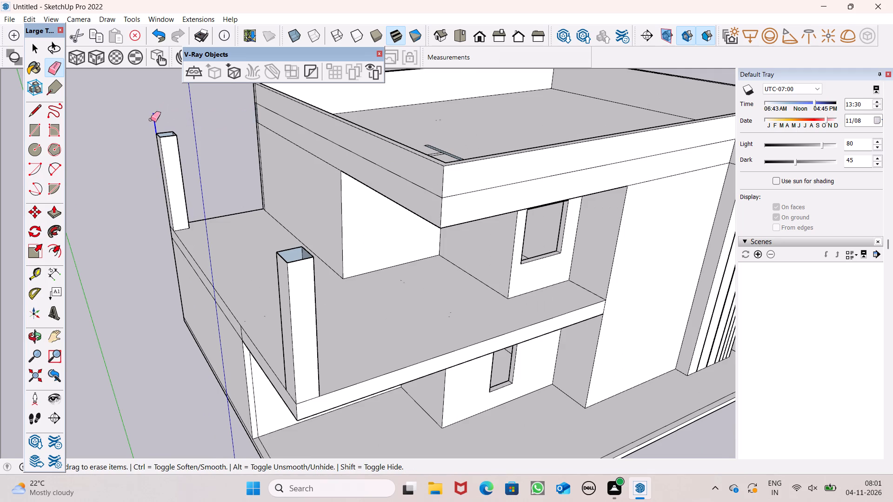
scroll(151, 125, "down", 4)
Close the rear corner column's open top by drawing a line along one of its top edges.
middle_click_drag(161, 159, 379, 202)
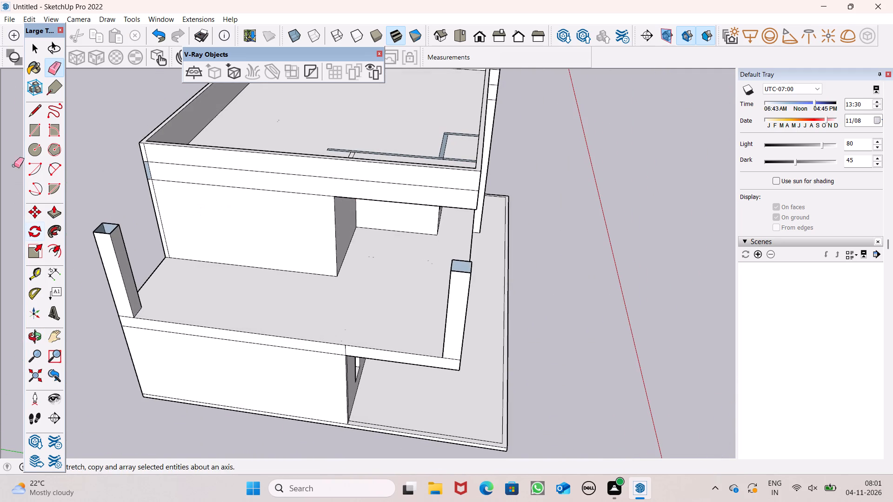
left_click(33, 110)
scroll(94, 302, "up", 7)
scroll(110, 173, "up", 3)
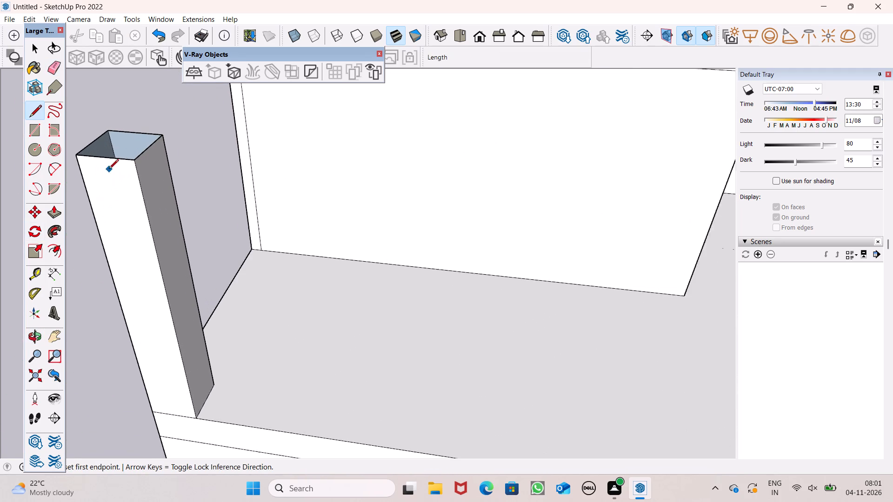
scroll(109, 170, "up", 3)
left_click(108, 155)
left_click(121, 161)
scroll(95, 155, "down", 3)
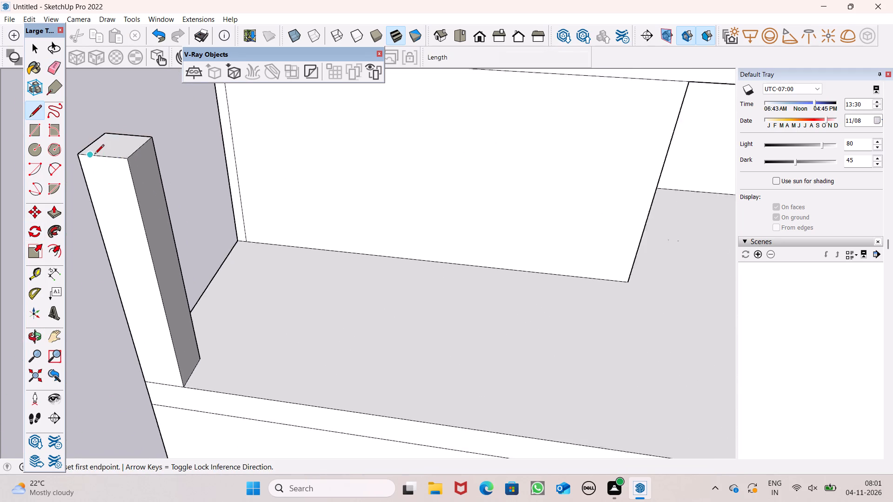
Close the front corner column's open top by drawing a line along one of its top edges.
scroll(94, 155, "down", 5)
scroll(215, 236, "down", 5)
scroll(547, 263, "up", 7)
left_click(523, 208)
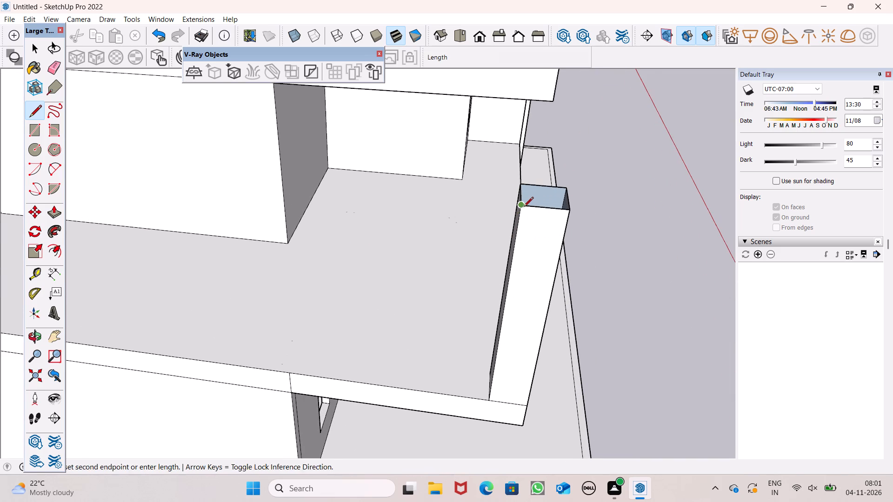
left_click(541, 207)
key("space")
Pull the slab band on the upper storey's side wall out by about 21' 1 11/16" to form a roof overhang above both columns.
scroll(539, 230, "down", 8)
scroll(540, 233, "up", 1)
scroll(540, 233, "down", 1)
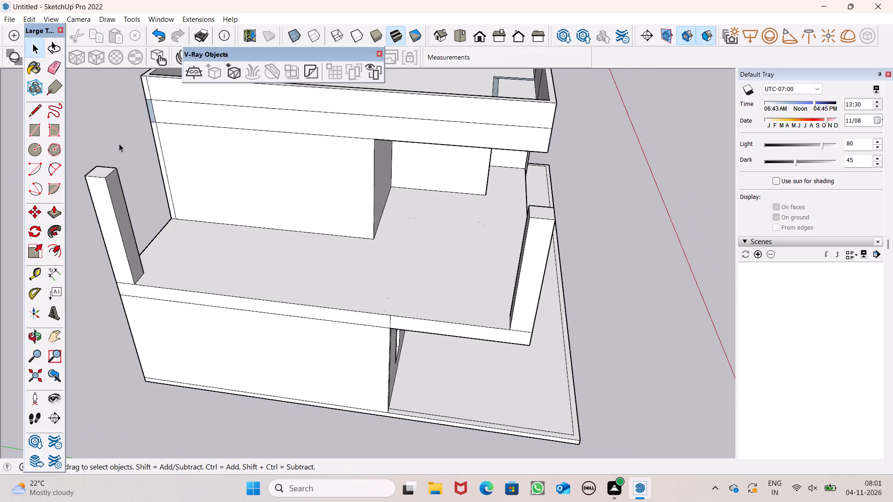
left_click_drag(53, 205, 62, 206)
middle_click_drag(370, 193, 358, 203)
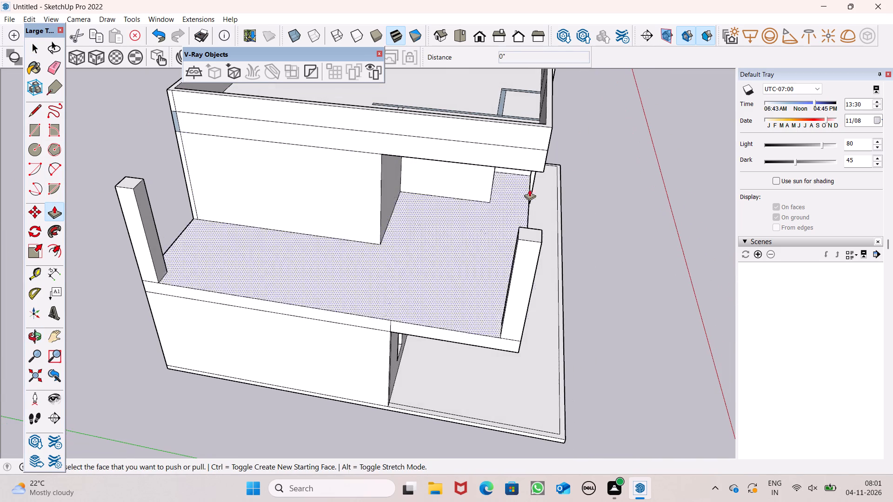
left_click_drag(534, 166, 497, 260)
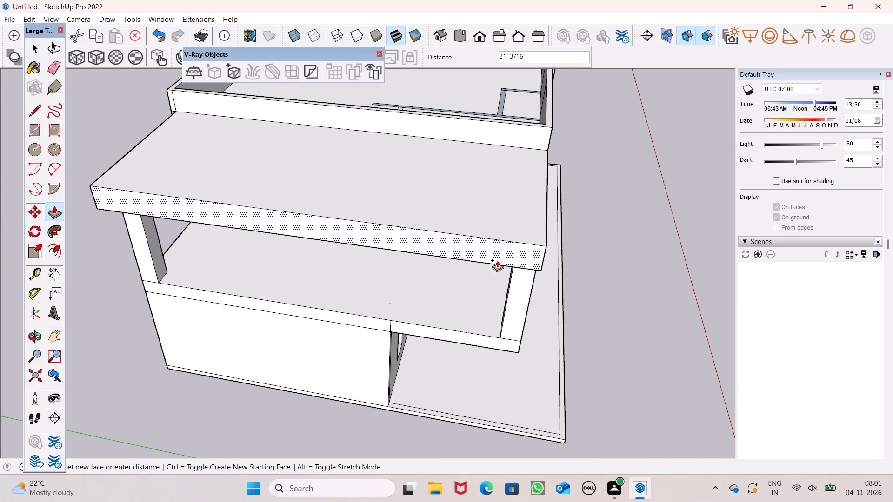
left_click_drag(497, 260, 496, 261)
middle_click_drag(575, 301, 337, 208)
scroll(366, 206, "down", 5)
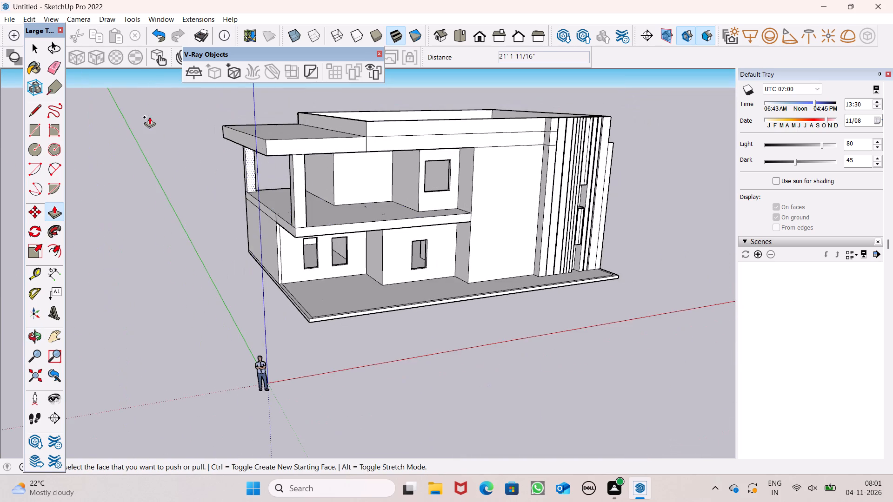
Push the roof overhang's end face back 5' 3 11/16" to line up with the outer side of the terrace corner columns.
scroll(201, 134, "up", 7)
scroll(252, 140, "up", 2)
middle_click_drag(278, 157, 256, 150)
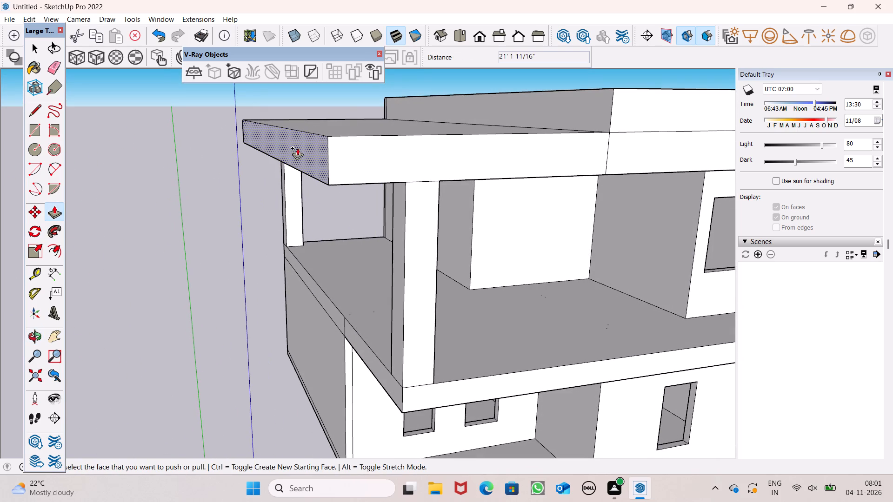
left_click_drag(327, 175, 402, 202)
scroll(278, 136, "down", 6)
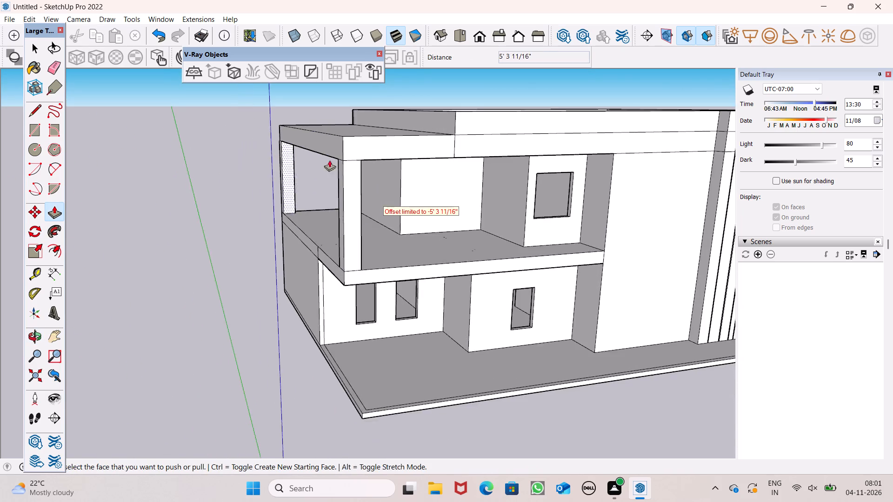
Erase the seam edges where the front corner column meets the roof and floor slabs, plus the roof band's vertical front seam.
middle_click_drag(334, 166, 244, 167)
scroll(174, 187, "down", 3)
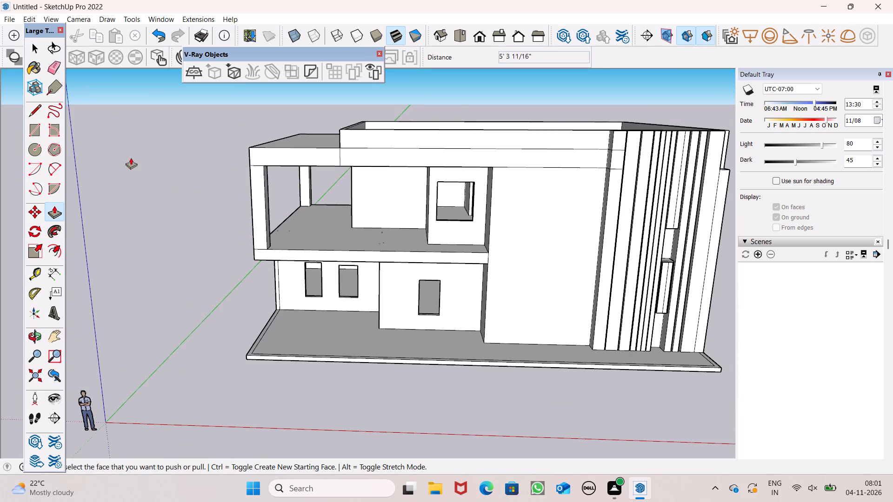
scroll(131, 158, "down", 4)
middle_click_drag(129, 160, 149, 269)
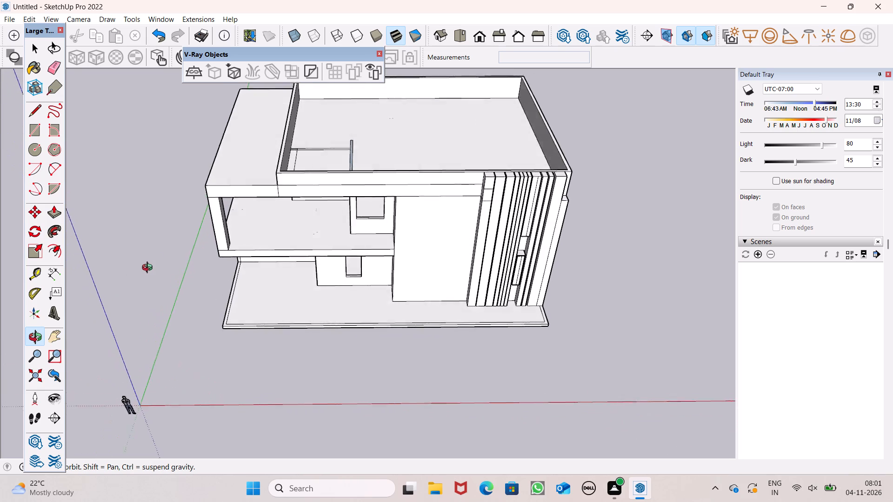
middle_click_drag(149, 269, 204, 207)
scroll(132, 121, "down", 1)
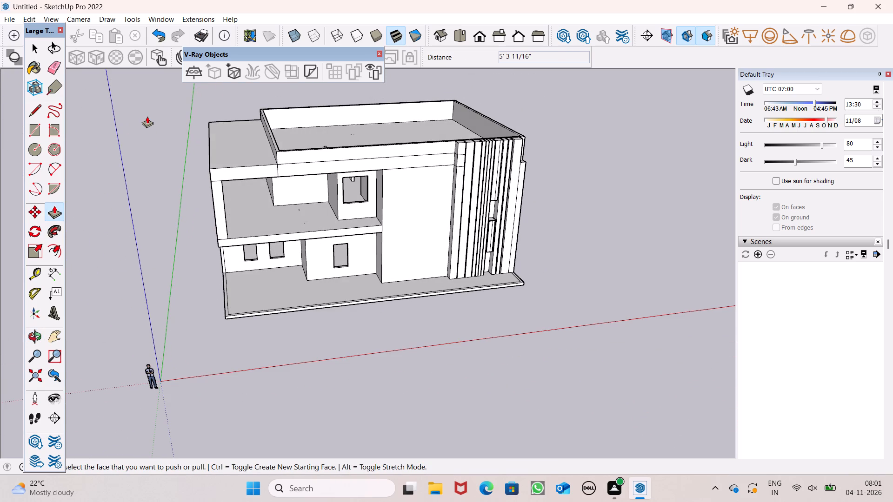
middle_click_drag(147, 126, 240, 178)
scroll(252, 232, "up", 4)
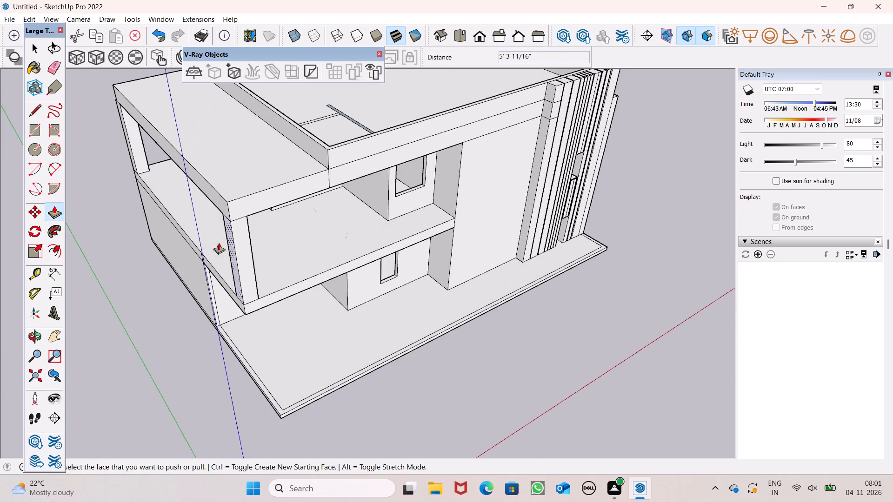
left_click_drag(51, 69, 57, 73)
scroll(187, 186, "up", 6)
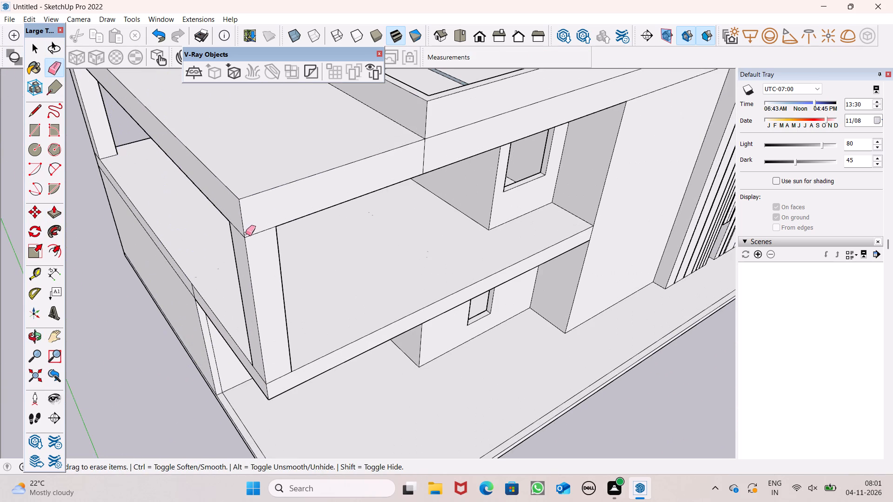
left_click_drag(252, 228, 255, 248)
scroll(342, 380, "down", 2)
scroll(310, 383, "up", 5)
left_click_drag(283, 370, 283, 377)
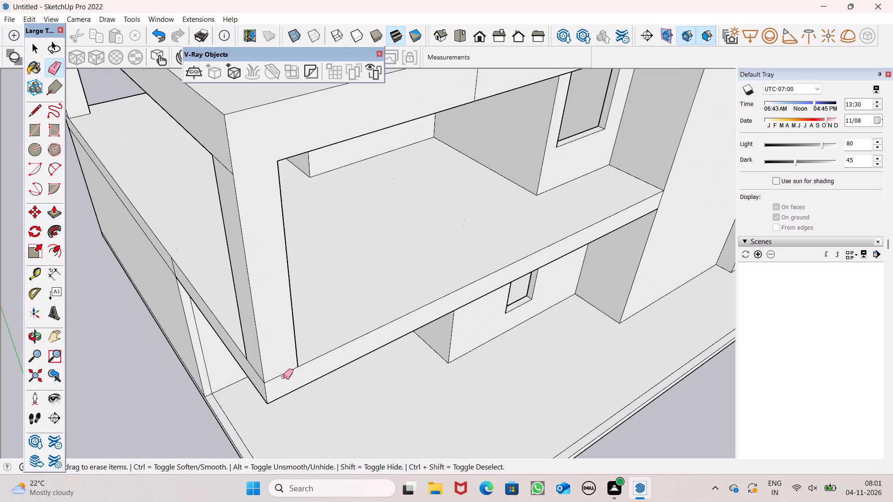
left_click_drag(283, 377, 283, 378)
scroll(119, 351, "down", 6)
middle_click_drag(318, 327, 246, 318)
left_click_drag(268, 179, 260, 179)
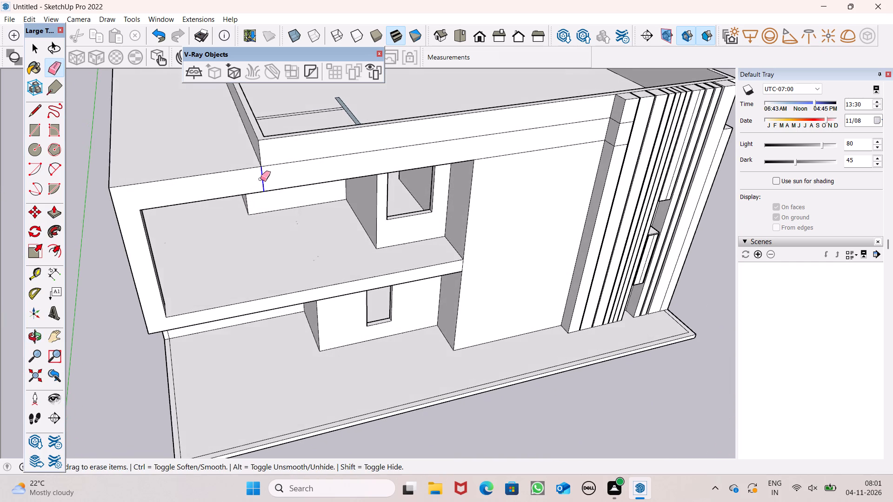
left_click_drag(260, 179, 255, 180)
Pull the merged front face of the terrace frame and roof band outward towards the front of the facade strips.
scroll(632, 168, "up", 1)
key("space")
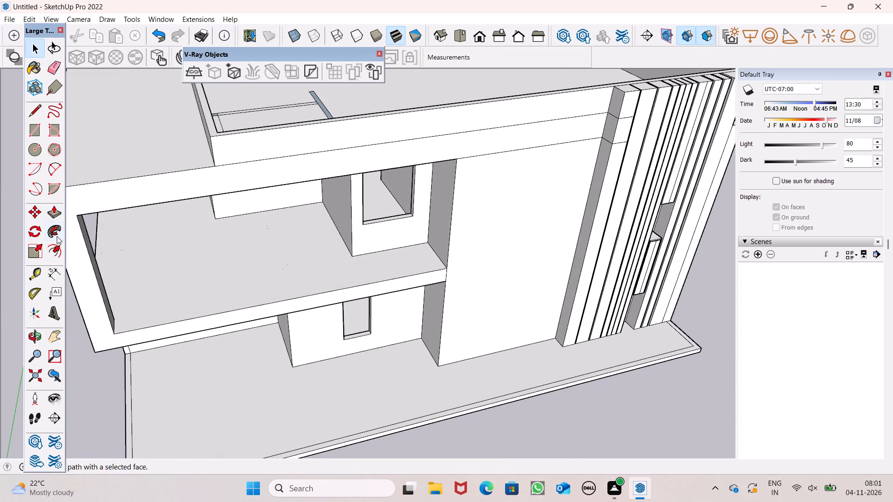
left_click(56, 208)
scroll(264, 194, "down", 2)
middle_click_drag(450, 214, 393, 275)
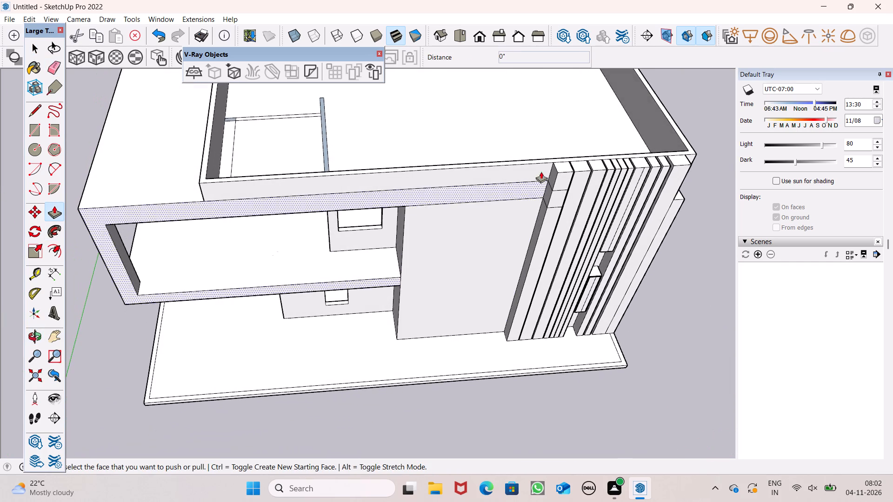
scroll(418, 178, "down", 2)
middle_click_drag(480, 188, 470, 203)
scroll(539, 207, "up", 5)
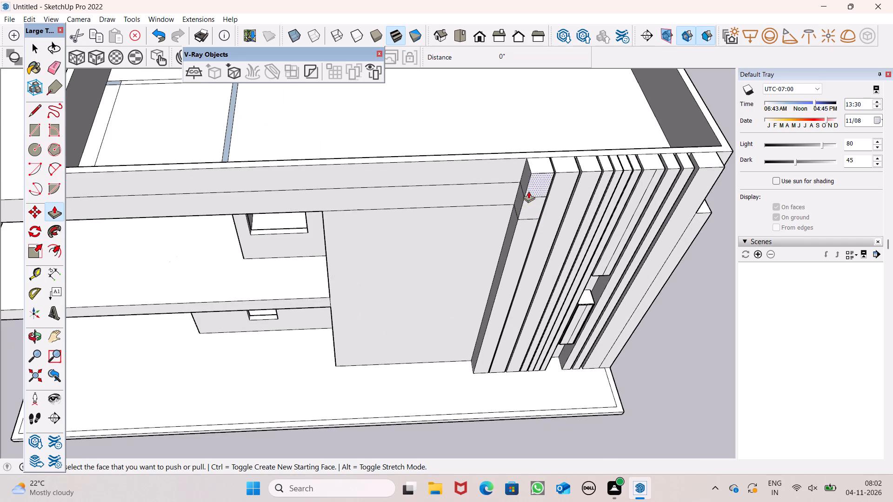
left_click_drag(509, 191, 526, 210, "ctrl")
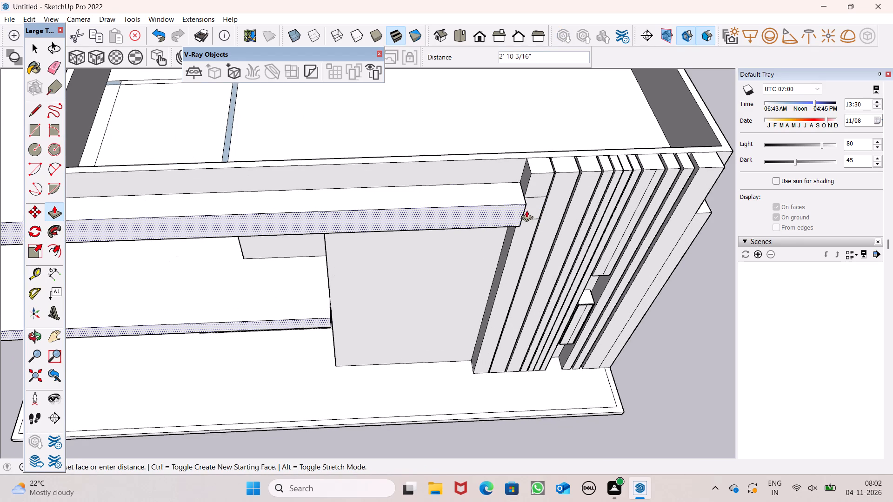
left_click_drag(526, 210, 528, 200, "ctrl")
Pull the same front frame face slightly farther out, finishing with about 2 3/4", so it projects past the facade strips.
middle_click_drag(574, 225, 496, 223)
scroll(496, 222, "up", 6)
left_click_drag(500, 231, 494, 242)
scroll(504, 269, "up", 1)
middle_click_drag(504, 269, 503, 269)
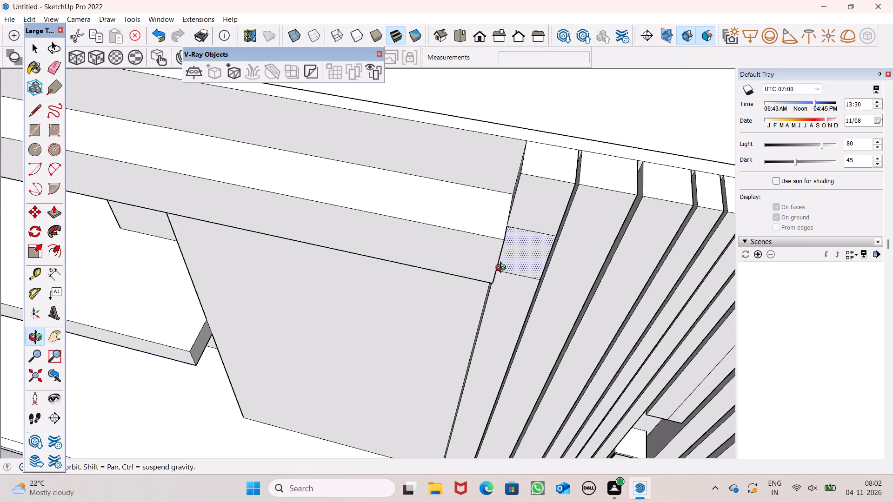
middle_click_drag(503, 269, 333, 187)
left_click_drag(391, 219, 388, 225)
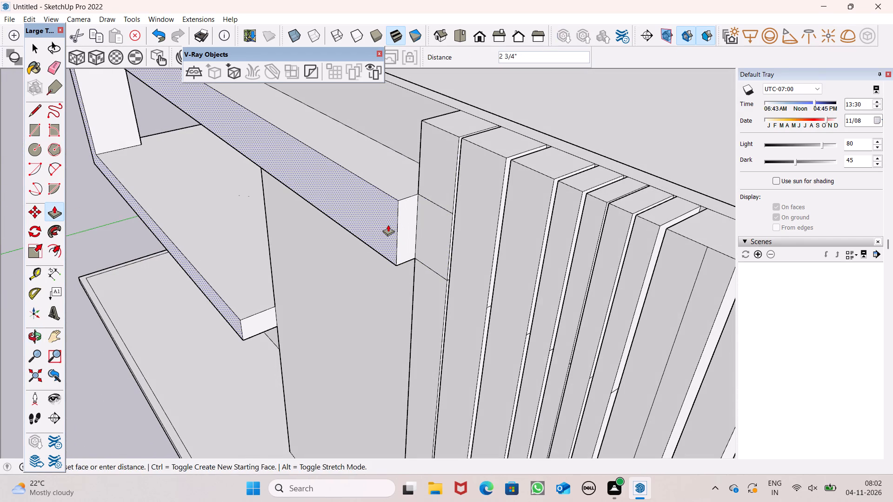
left_click_drag(388, 225, 387, 225)
Extend the roof band's end face by about 2' 1/4" across the front of the first facade strip.
left_click_drag(409, 229, 447, 240)
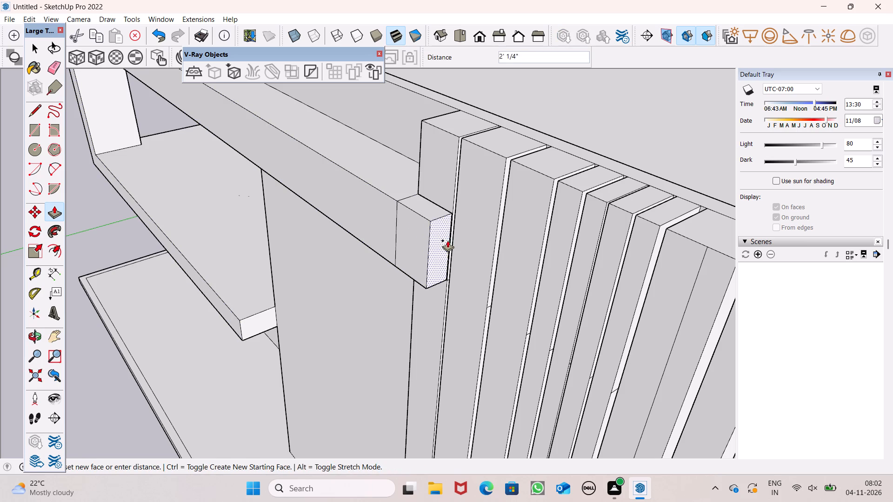
left_click_drag(447, 240, 451, 223)
key("space")
Erase the seam edges on the roof band's front and top faces where its extension over the first strip begins.
scroll(401, 245, "down", 2)
scroll(400, 246, "up", 1)
scroll(399, 247, "down", 1)
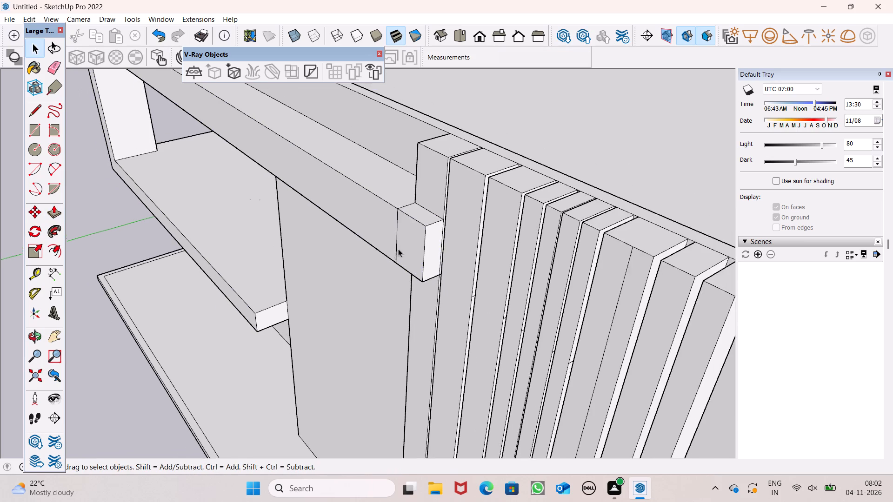
scroll(398, 249, "down", 1)
middle_click_drag(351, 260, 610, 127)
scroll(414, 302, "down", 7)
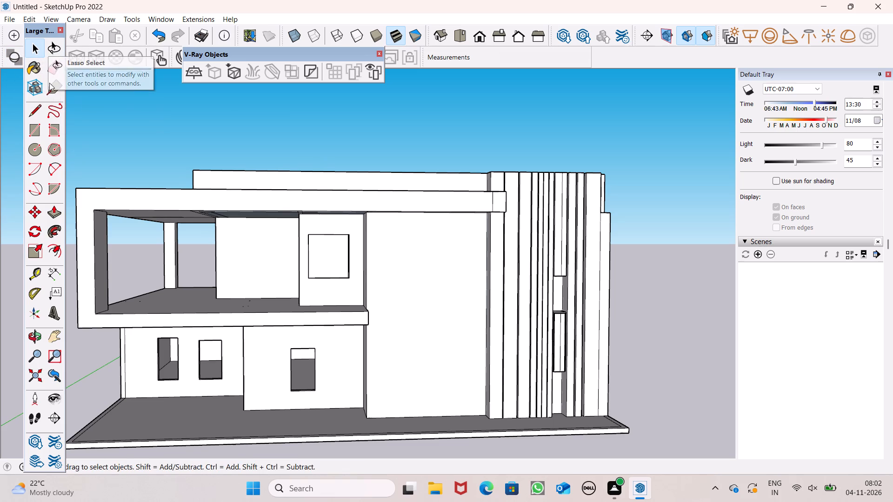
left_click(56, 66)
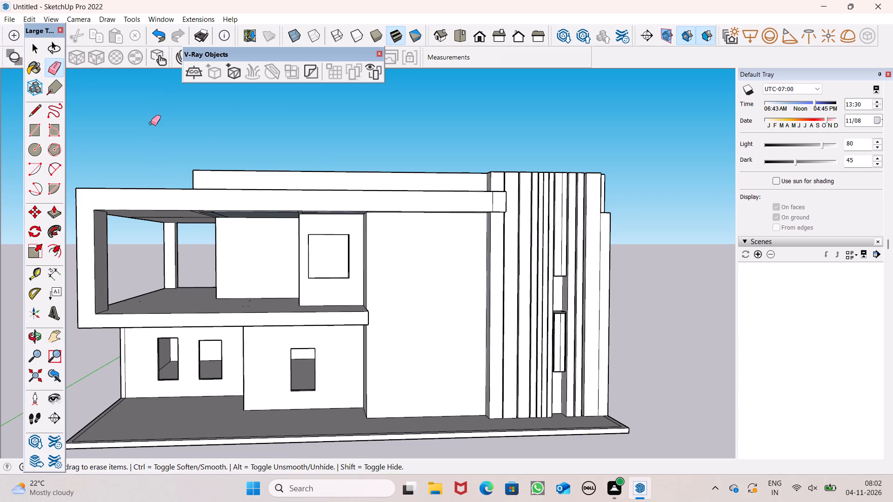
middle_click_drag(228, 149, 230, 236)
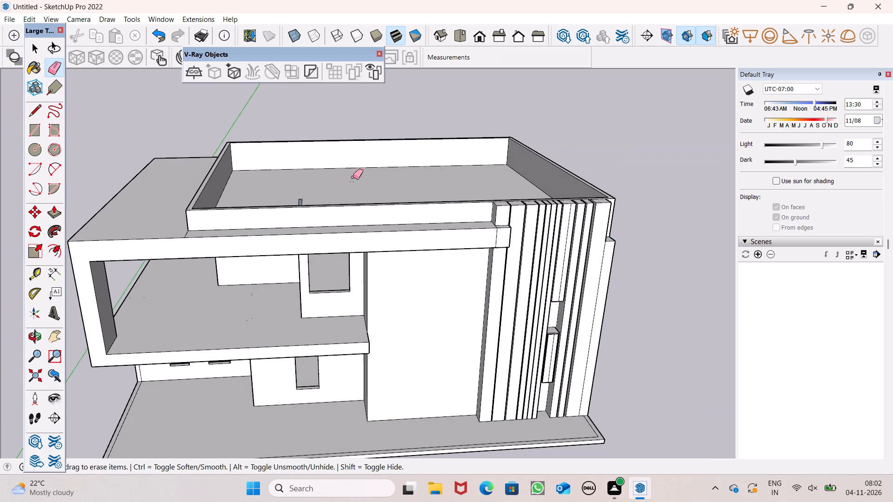
scroll(510, 215, "up", 5)
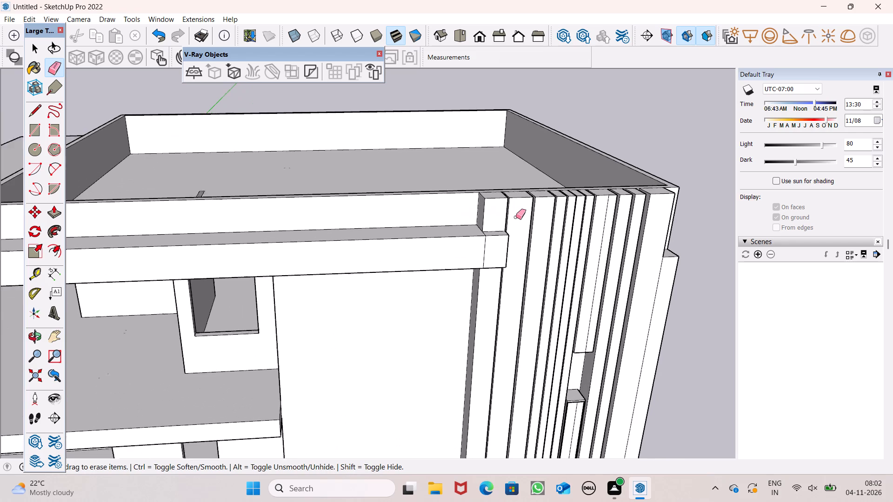
scroll(516, 217, "up", 1)
scroll(479, 245, "up", 6)
left_click_drag(484, 257, 475, 259)
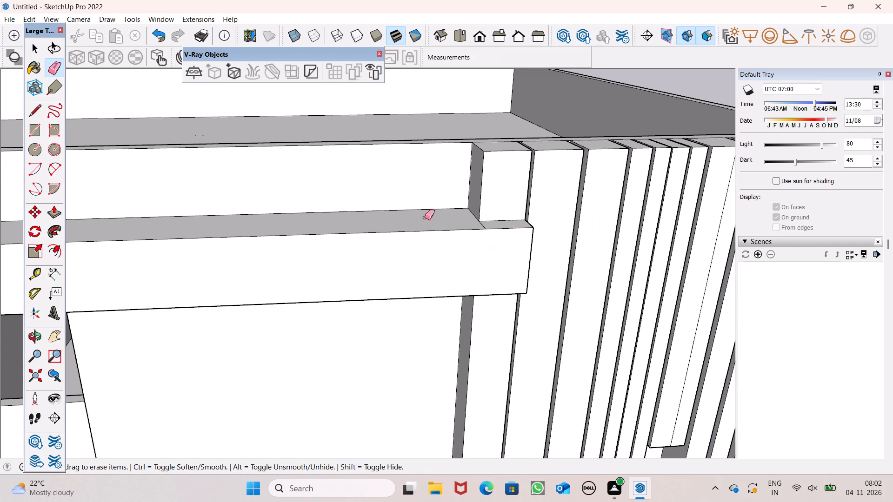
middle_click_drag(401, 228, 432, 351)
scroll(432, 351, "up", 1)
scroll(490, 294, "up", 6)
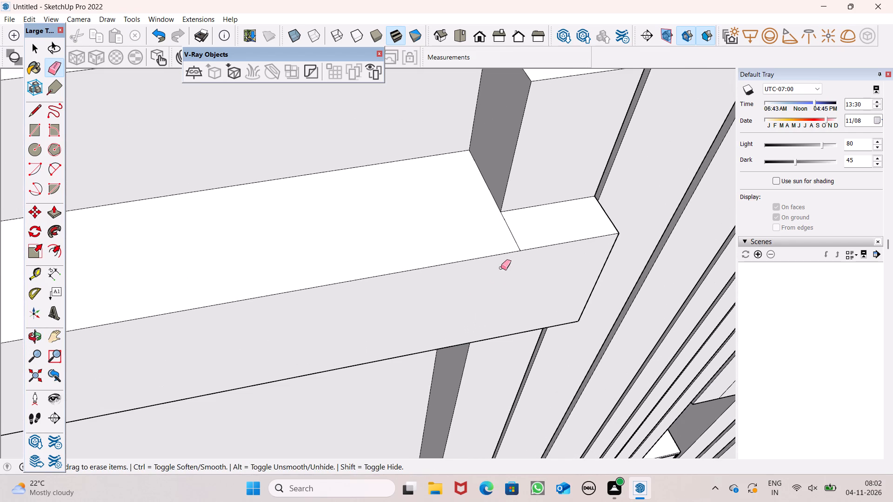
left_click_drag(521, 229, 508, 238)
scroll(339, 211, "down", 5)
Erase the seam edge on the underside of the roof band where its extension over the first strip begins.
middle_click_drag(342, 263, 303, 229)
middle_click_drag(290, 209, 259, 170)
middle_click(259, 170)
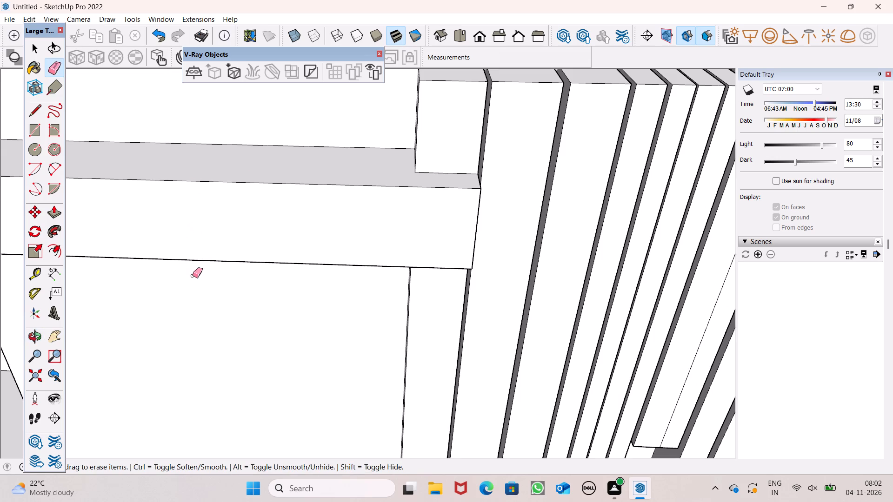
middle_click_drag(168, 214, 154, 204)
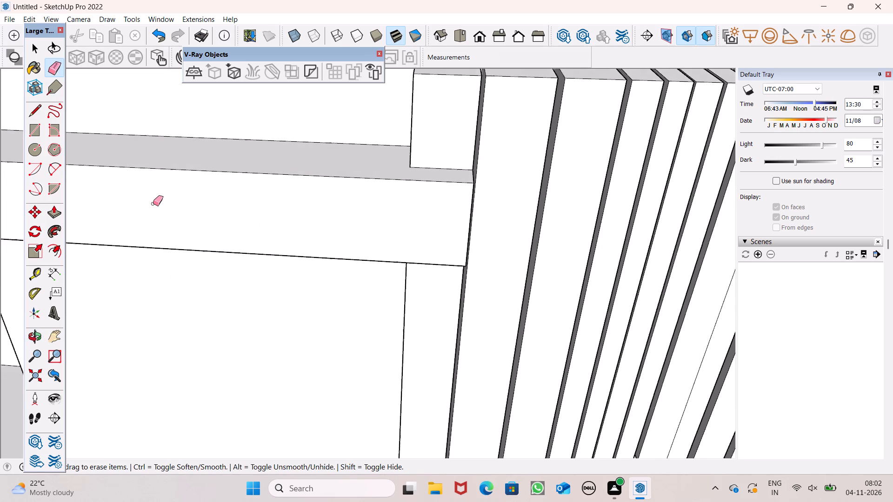
scroll(153, 204, "up", 1)
scroll(153, 204, "down", 6)
middle_click_drag(241, 292, 251, 166)
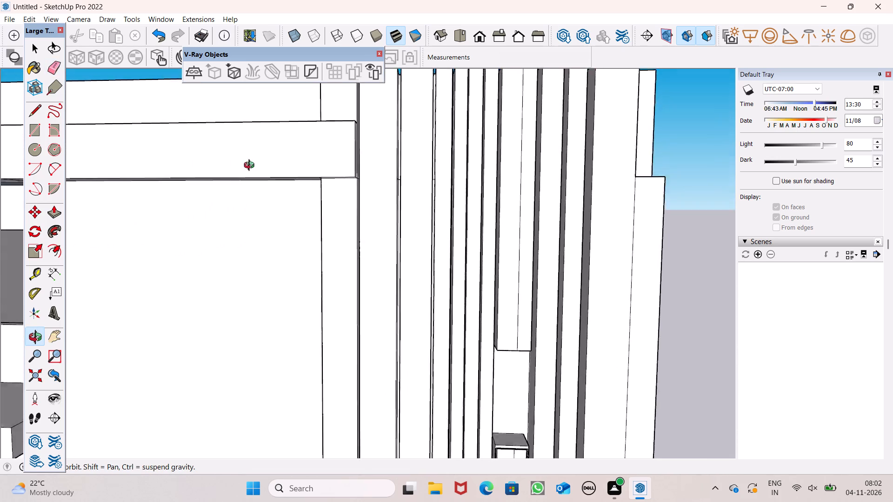
middle_click_drag(251, 166, 317, 83)
scroll(376, 152, "up", 7)
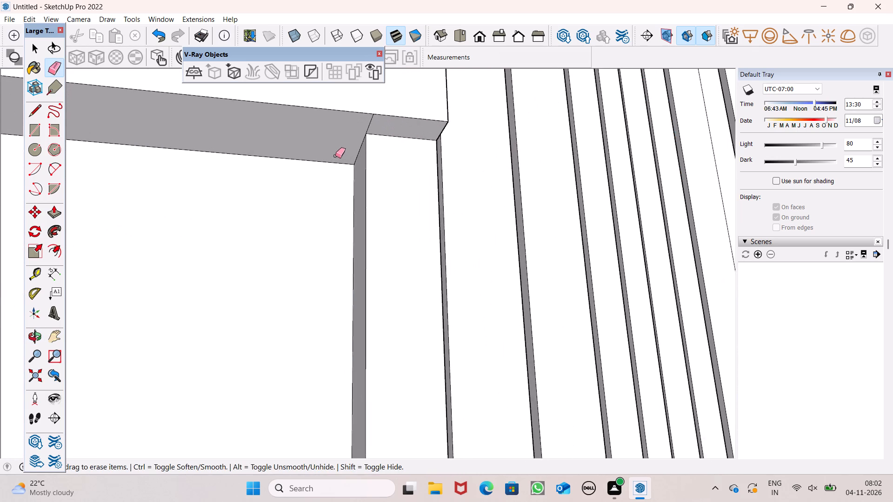
scroll(373, 140, "up", 6)
left_click_drag(366, 112, 378, 111)
scroll(392, 195, "down", 8)
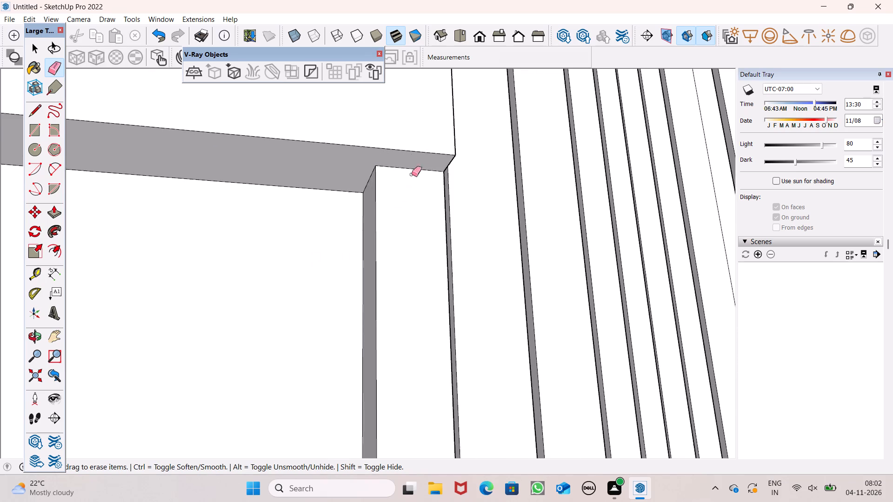
scroll(419, 160, "down", 6)
Examine the extended roof band and terrace frame against the whole front facade from several angles.
middle_click_drag(427, 187, 369, 439)
scroll(383, 485, "up", 1)
scroll(448, 174, "down", 12)
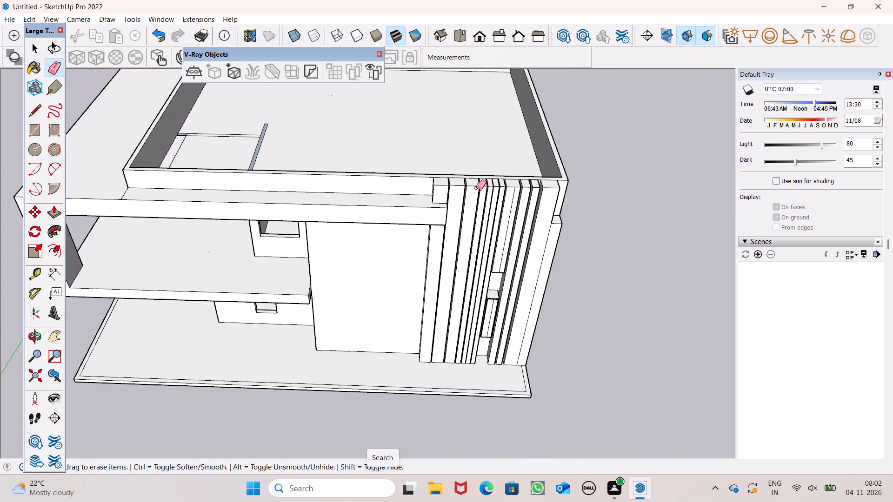
scroll(473, 184, "down", 9)
middle_click_drag(399, 194, 433, 97)
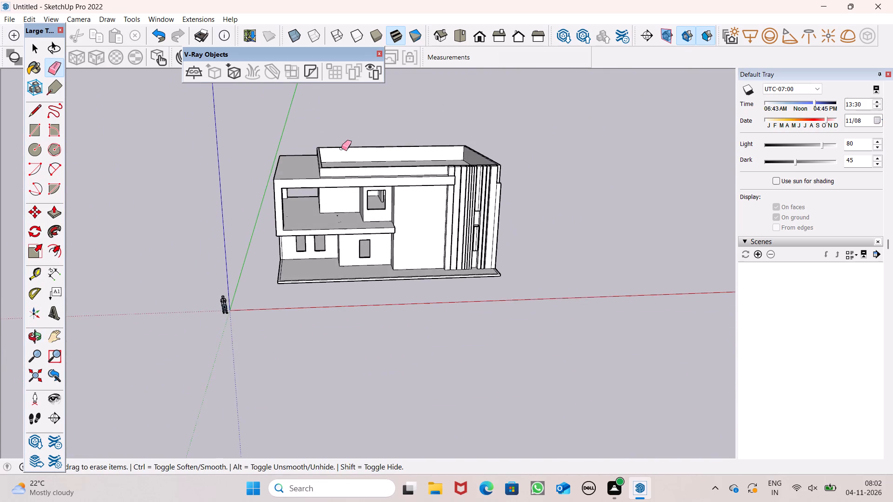
scroll(341, 148, "up", 7)
scroll(401, 258, "down", 4)
middle_click_drag(400, 299, 275, 230)
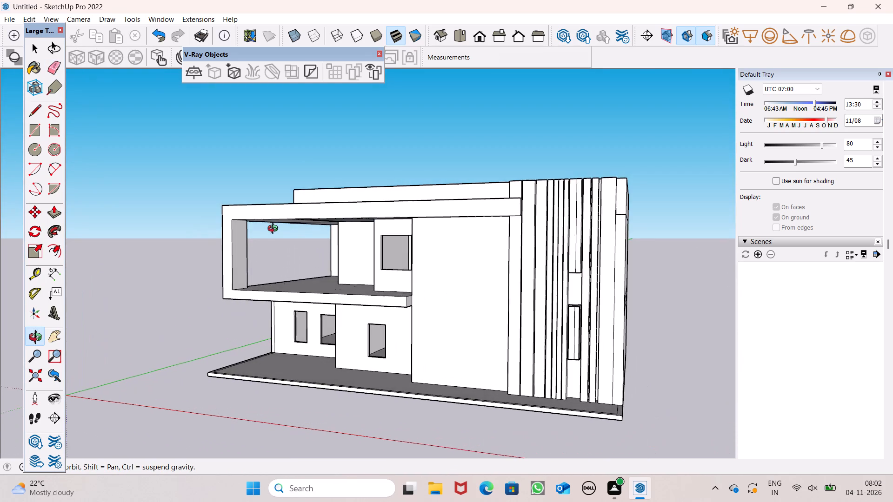
middle_click_drag(275, 230, 390, 237)
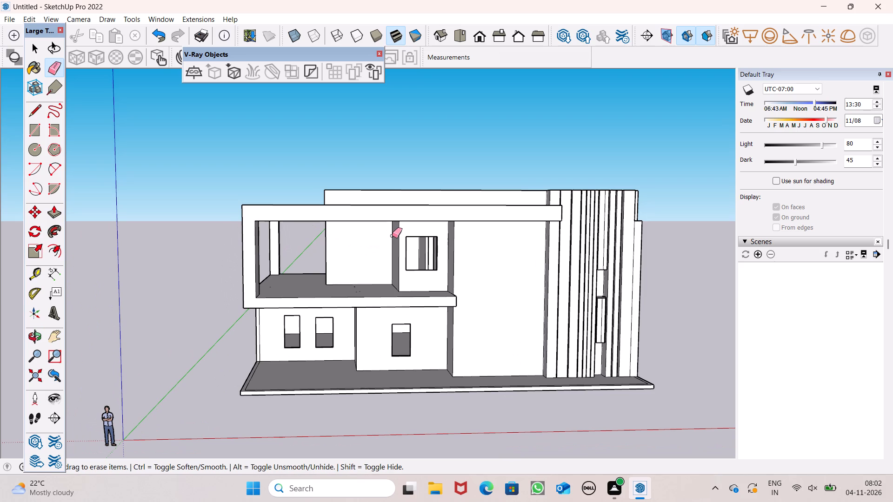
middle_click_drag(478, 238, 473, 243)
Erase the short seam edge on top of the roof slab between the parapet's front corner and the band's front edge.
scroll(474, 233, "up", 3)
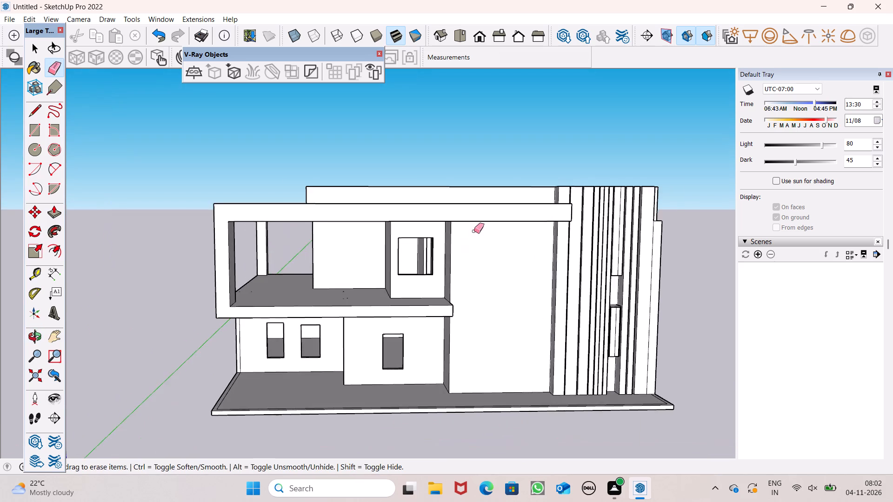
scroll(474, 231, "up", 4)
scroll(513, 193, "down", 5)
middle_click_drag(547, 215, 556, 320)
scroll(475, 247, "up", 2)
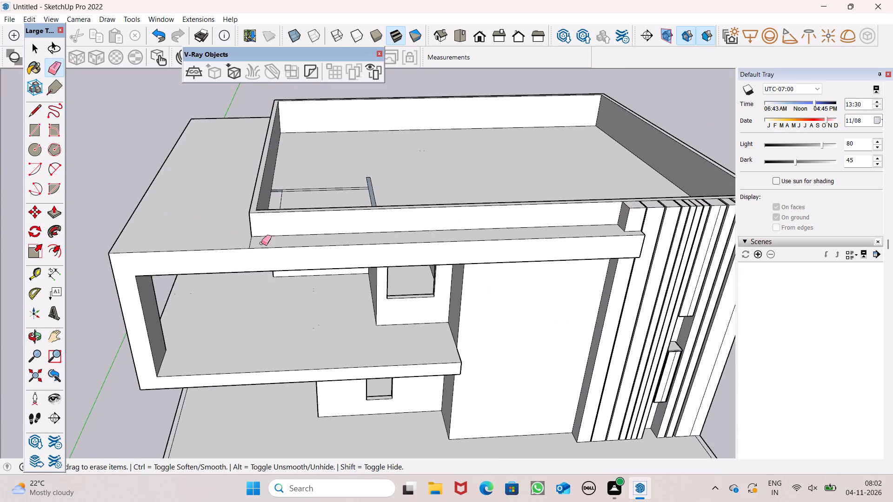
left_click_drag(247, 239, 252, 239)
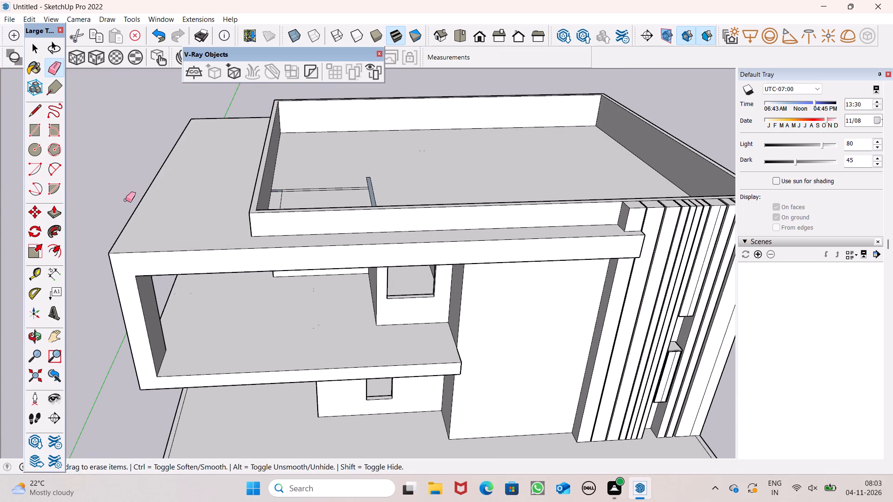
Raise the roof slab's top face in front of and beside the parapet by about 1' with Push/Pull.
left_click(53, 212)
scroll(327, 238, "up", 3)
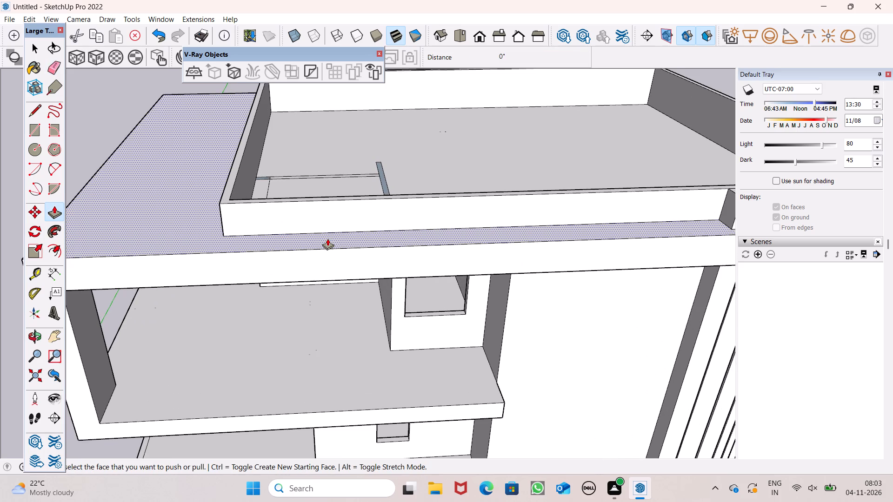
left_click_drag(327, 238, 328, 228)
scroll(258, 226, "down", 5)
middle_click_drag(323, 263, 308, 181)
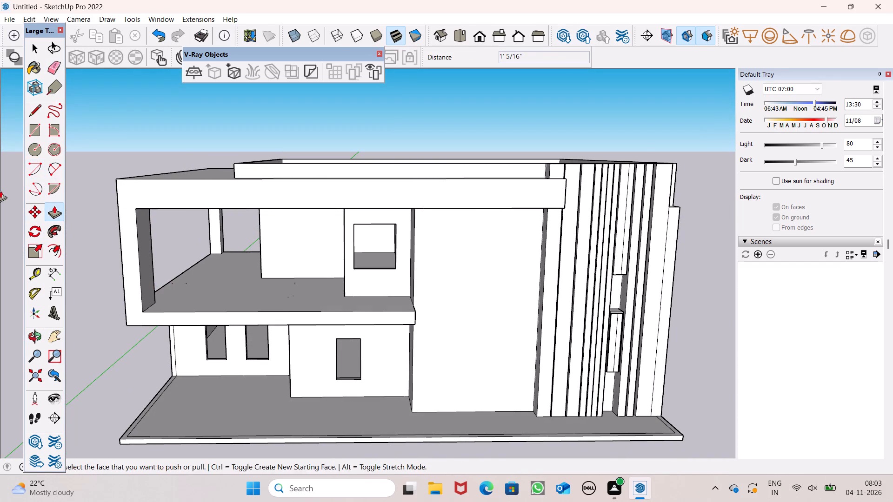
Draw a rectangular outline about 19' wide and 3' high on the roof band's front face, rising from its bottom edge.
left_click(28, 107)
middle_click_drag(209, 182, 209, 177)
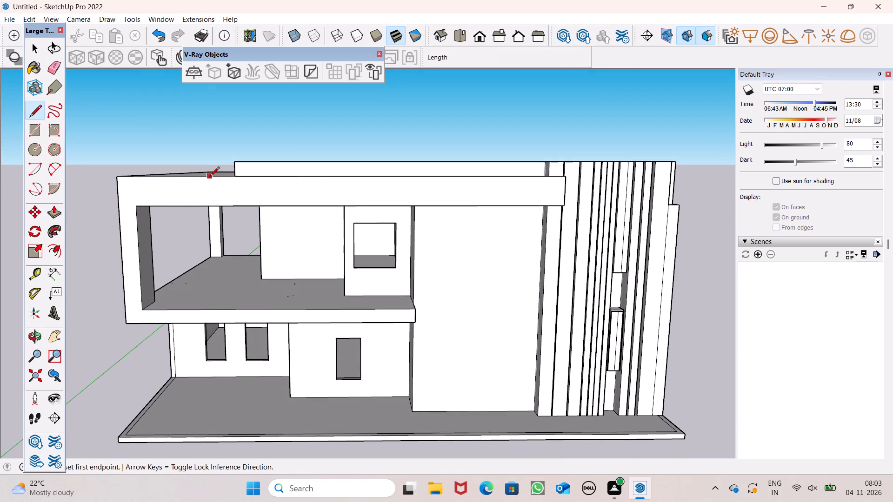
scroll(338, 189, "up", 4)
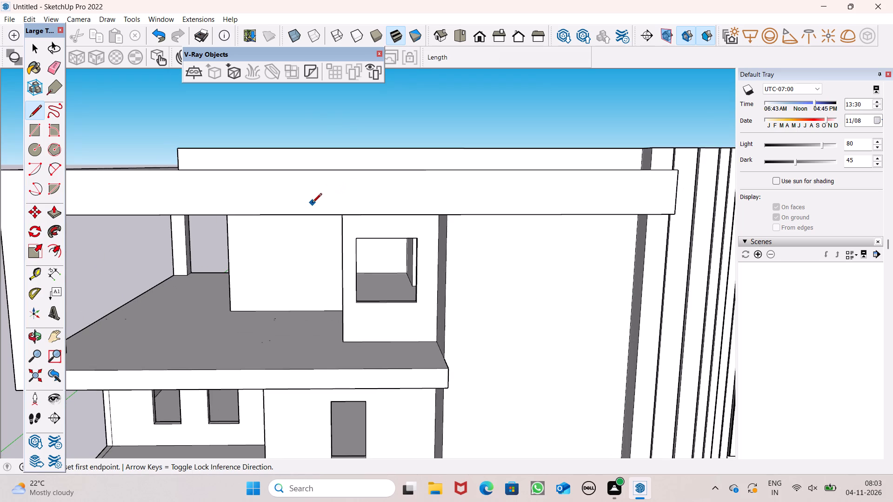
scroll(310, 205, "up", 1)
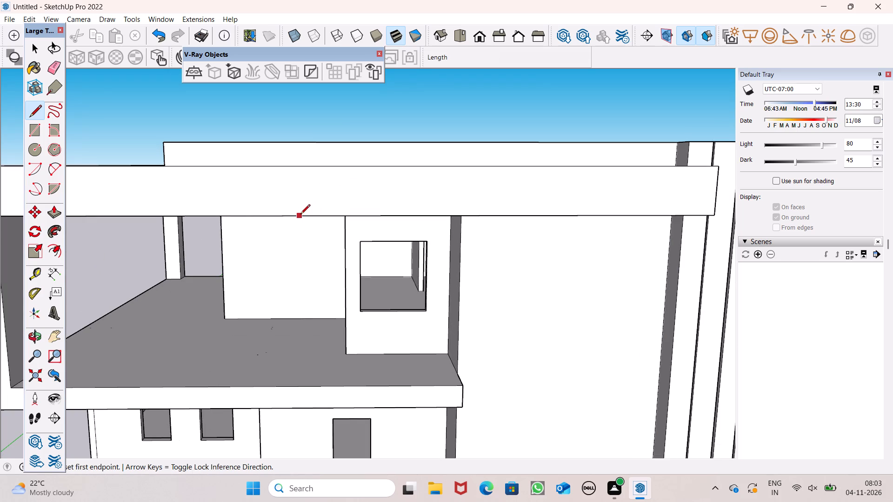
left_click(270, 213)
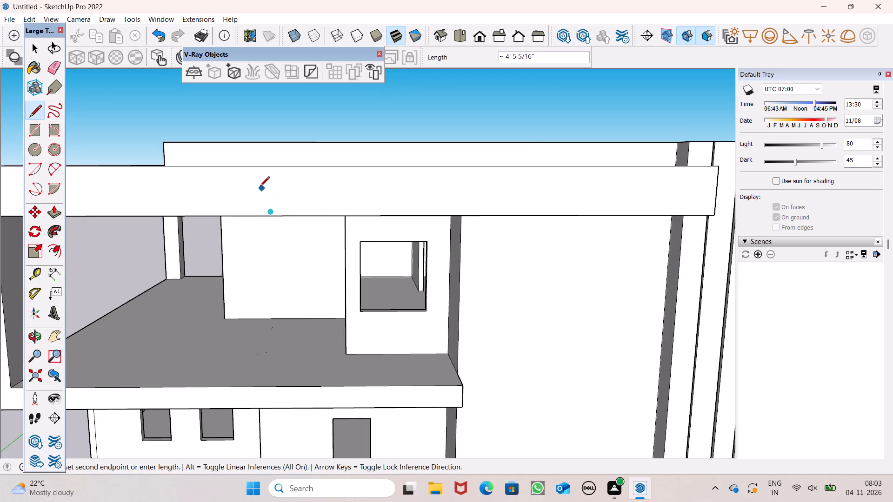
key("space")
left_click(30, 104)
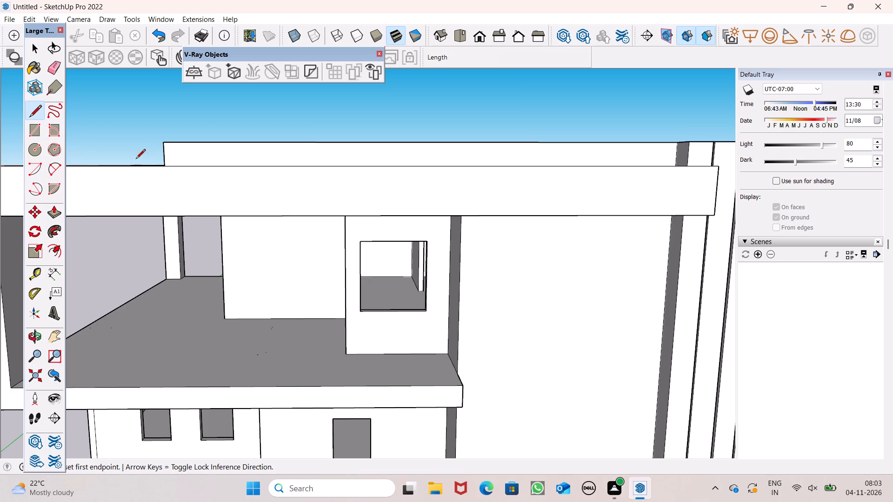
left_click(271, 217)
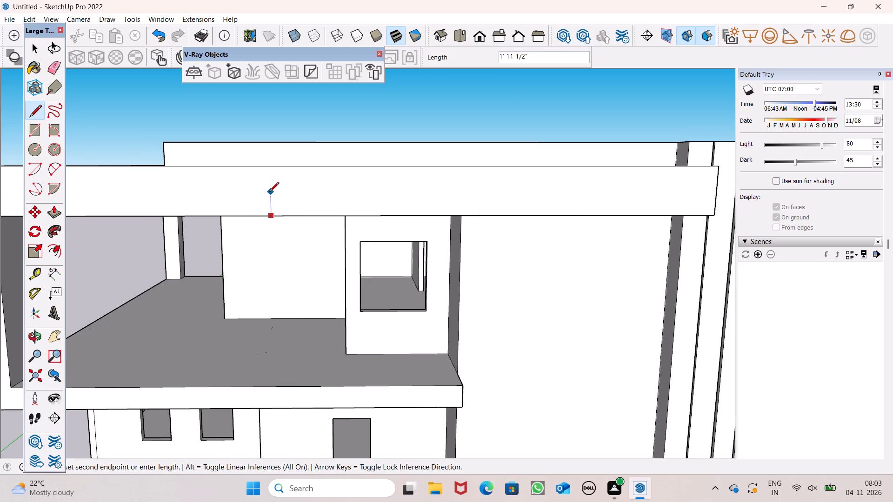
left_click(271, 180)
scroll(413, 173, "down", 6)
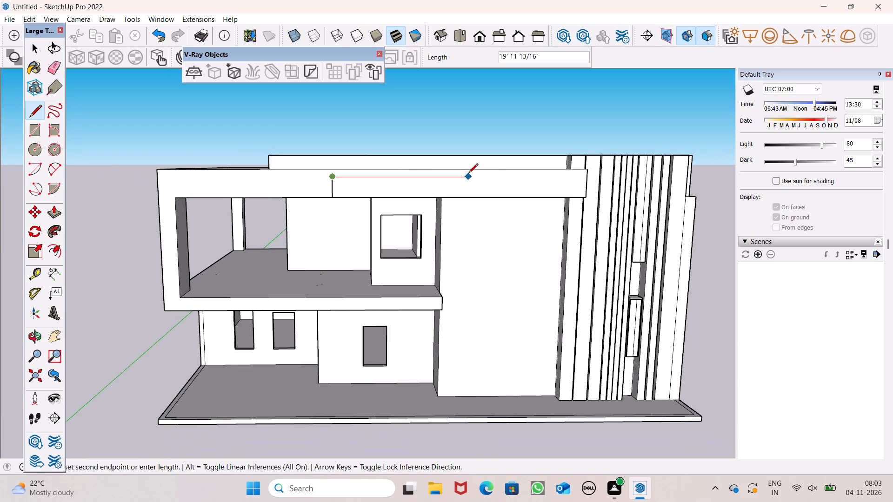
scroll(468, 174, "up", 5)
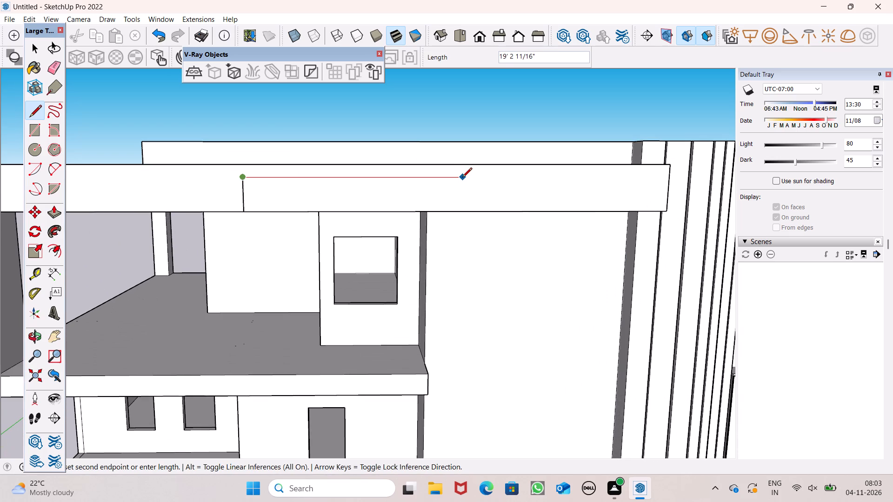
left_click(464, 177)
left_click(467, 212)
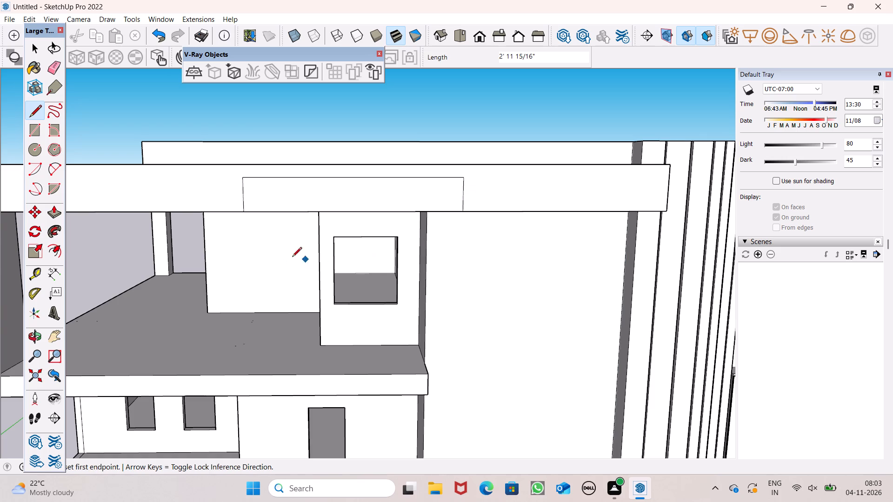
Draw a line across the roof band's underside from the outline's lower corner nearer the facade strips to the wall.
scroll(380, 263, "down", 2)
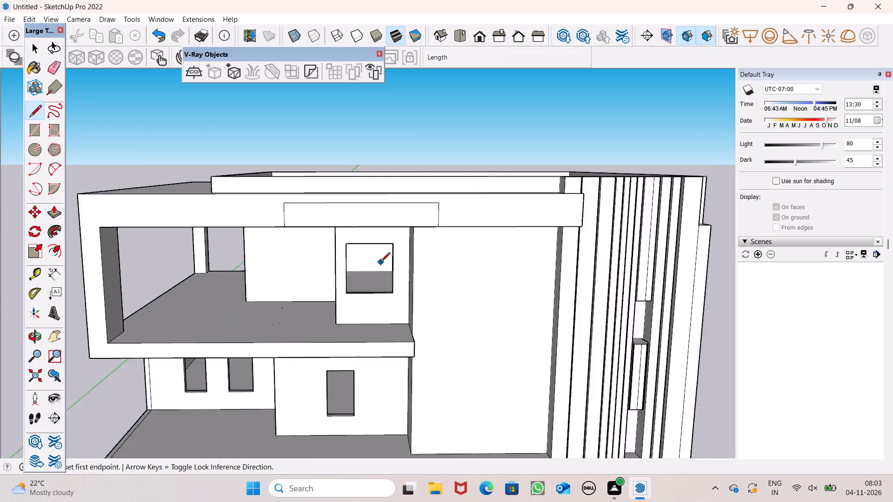
scroll(380, 263, "down", 3)
middle_click_drag(406, 310, 409, 350)
scroll(415, 261, "up", 6)
middle_click_drag(424, 252, 423, 196)
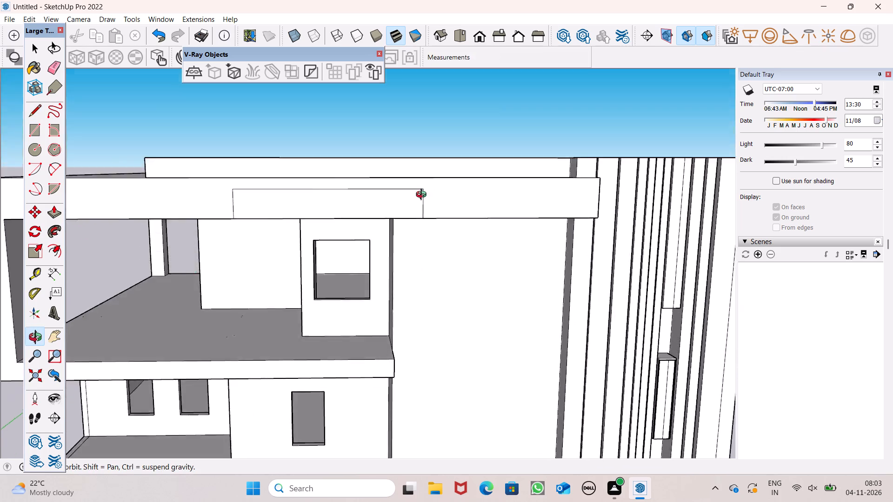
middle_click_drag(423, 196, 427, 142)
scroll(427, 142, "up", 1)
scroll(425, 184, "up", 1)
scroll(424, 184, "down", 1)
scroll(422, 179, "up", 6)
left_click(422, 165)
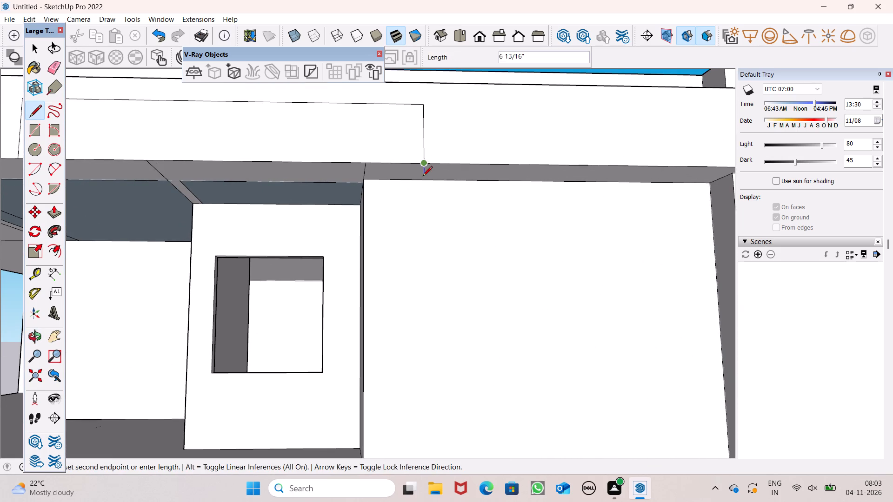
left_click(419, 180)
Draw a vertical line about 17' 6" long down the blank front wall from the end of the underside line.
left_click_drag(415, 182, 416, 197)
scroll(424, 244, "down", 16)
middle_click_drag(441, 279, 441, 338)
scroll(441, 338, "up", 1)
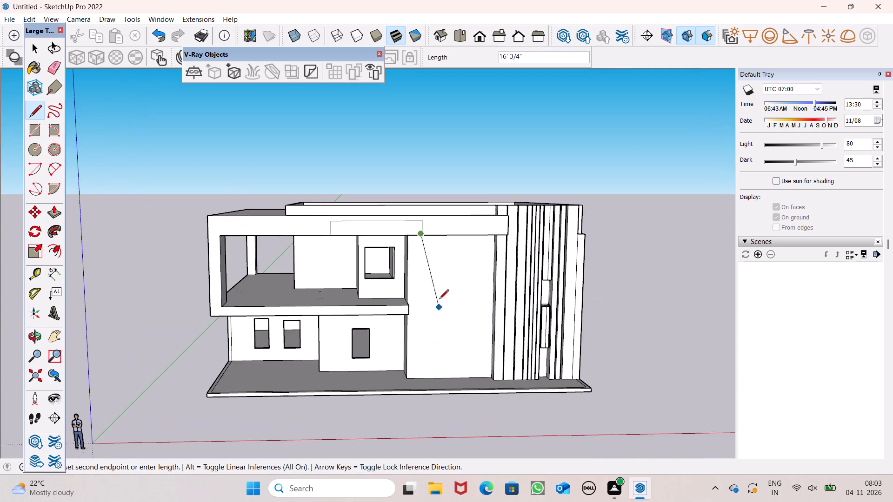
scroll(439, 299, "down", 5)
scroll(442, 314, "up", 15)
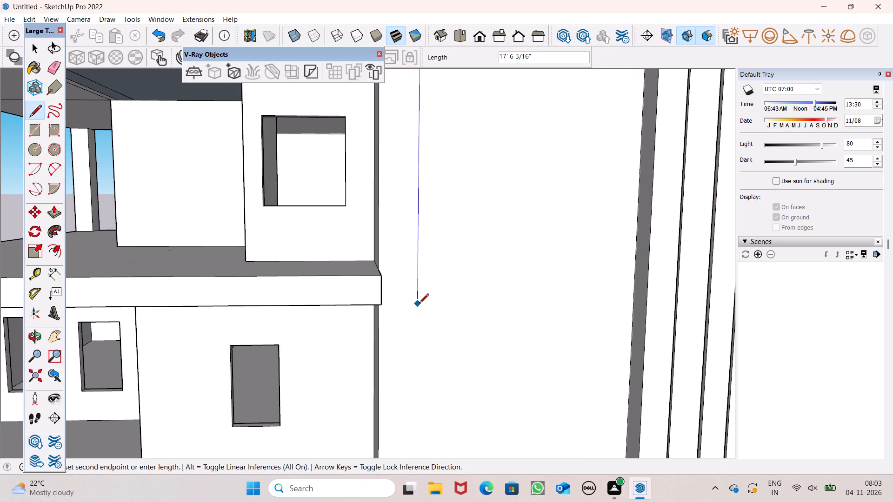
left_click(419, 304)
middle_click_drag(407, 314, 330, 303)
middle_click_drag(364, 299, 396, 308)
scroll(363, 294, "up", 5)
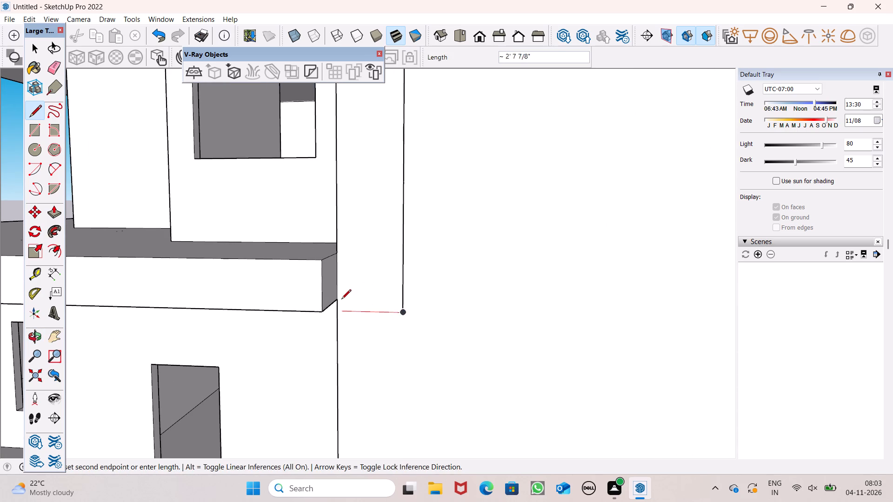
key("space")
Draw a line about 2' 10" long from the terrace slab's lower corner at the wall across to the vertical line.
left_click(31, 113)
scroll(367, 219, "up", 2)
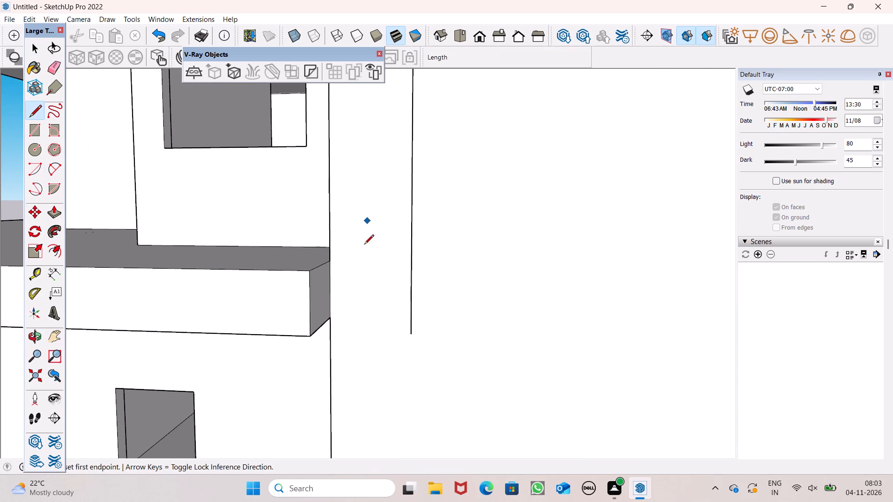
scroll(347, 303, "up", 3)
left_click(327, 320)
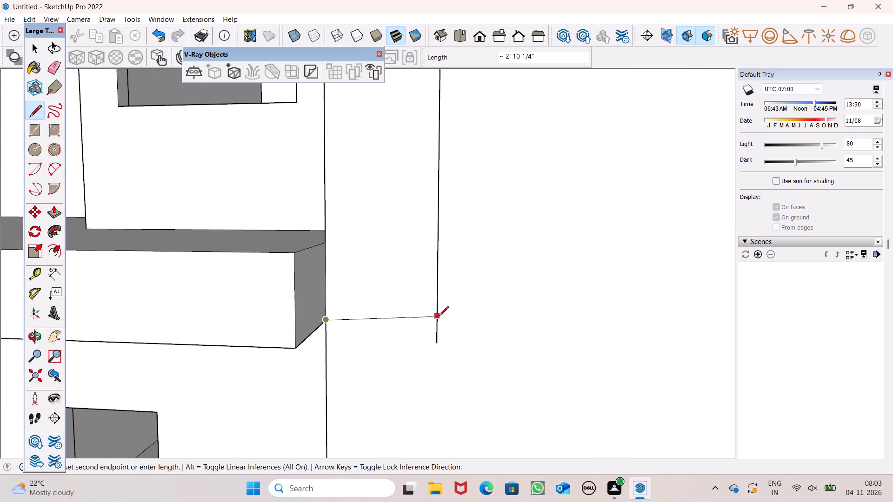
left_click(437, 320)
key("space")
Draw a 17' vertical line from the band outline's other lower corner down to the terrace slab's bottom edge.
scroll(474, 301, "down", 11)
middle_click_drag(445, 309, 453, 315)
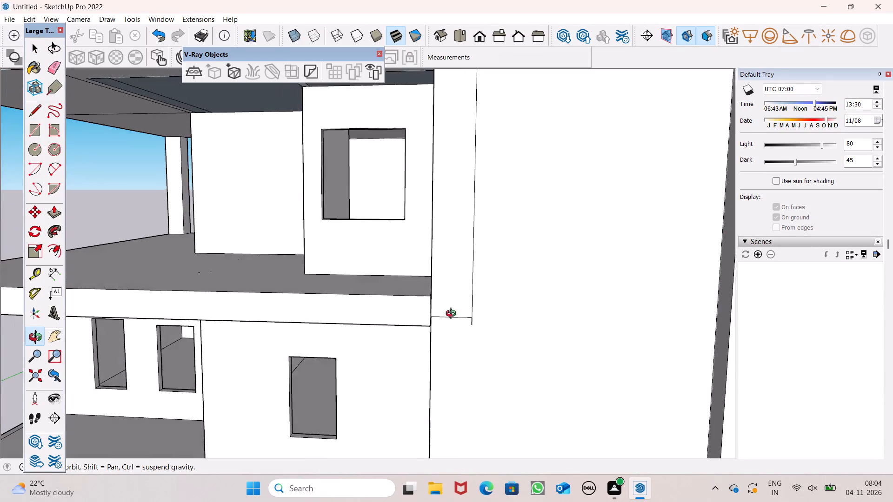
middle_click_drag(453, 315, 466, 320)
scroll(499, 322, "down", 7)
middle_click_drag(479, 309, 503, 310)
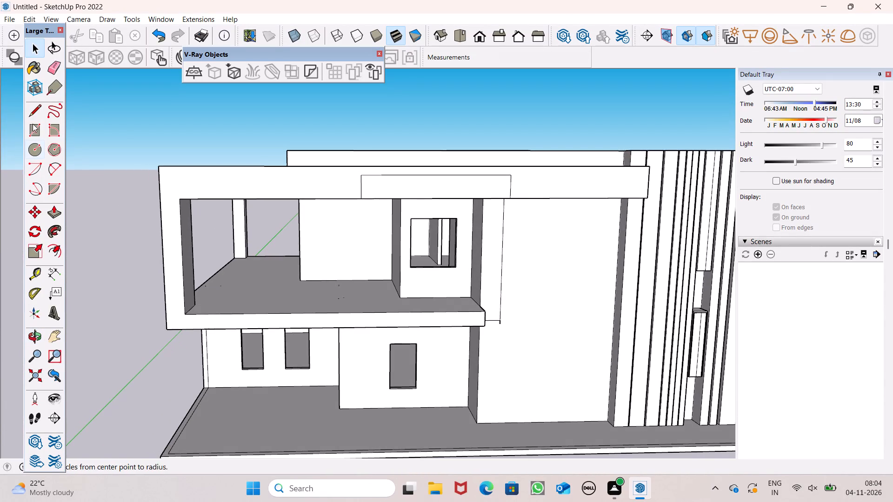
left_click(35, 109)
scroll(293, 213, "up", 4)
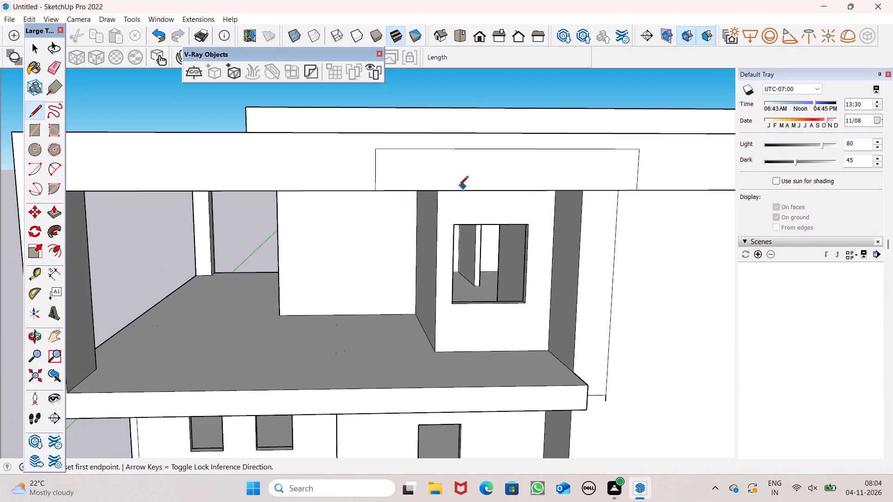
scroll(393, 159, "down", 6)
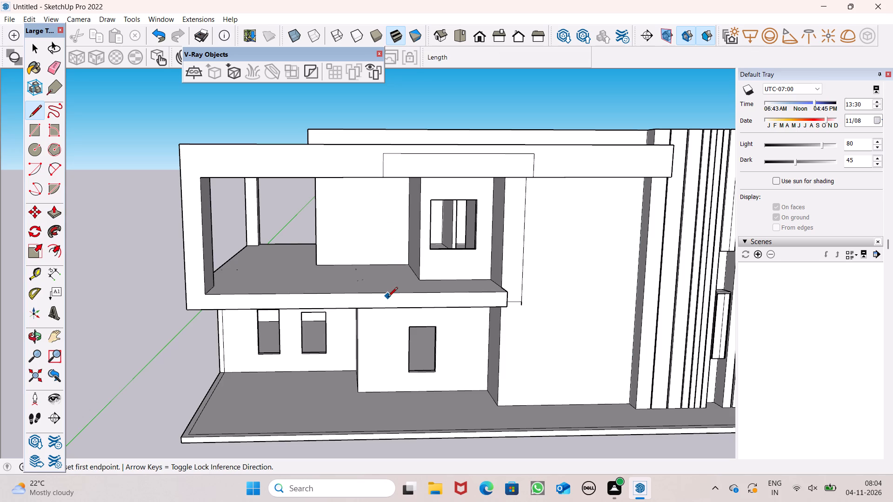
left_click(382, 178)
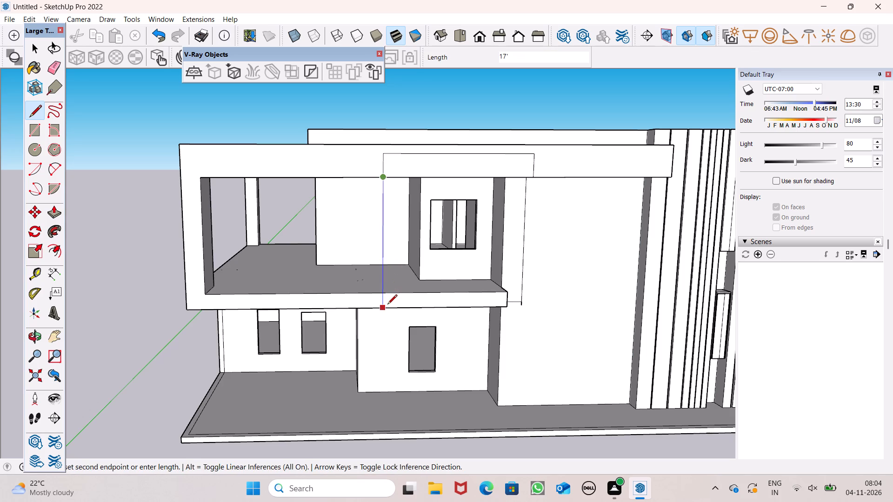
left_click(387, 305)
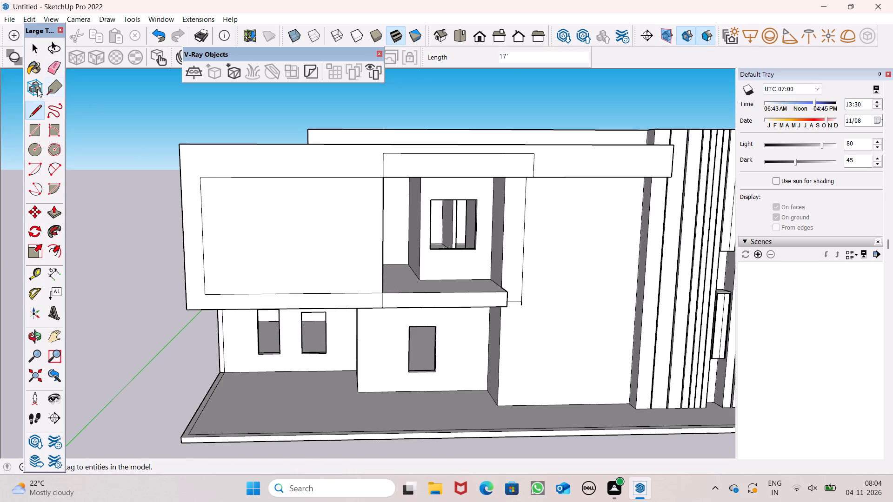
Erase the part of the 17' vertical line that crosses the terrace opening, clearing the face filling the opening.
left_click(46, 65)
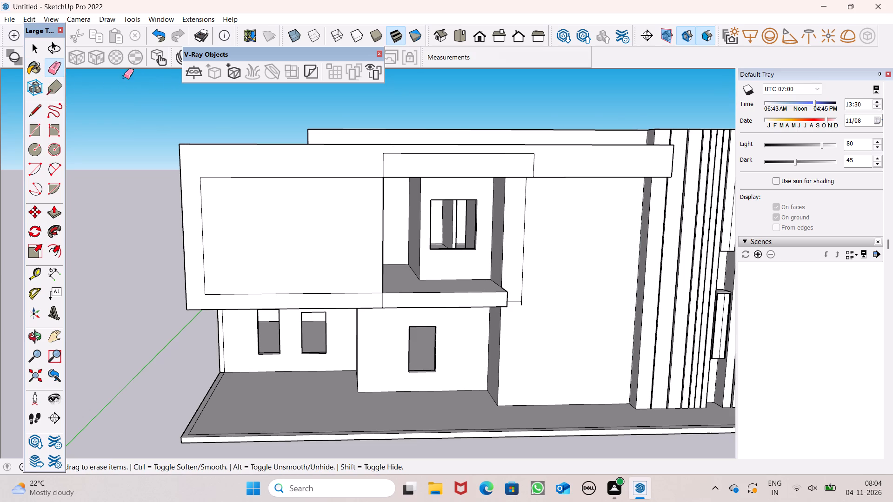
left_click_drag(378, 238, 384, 230)
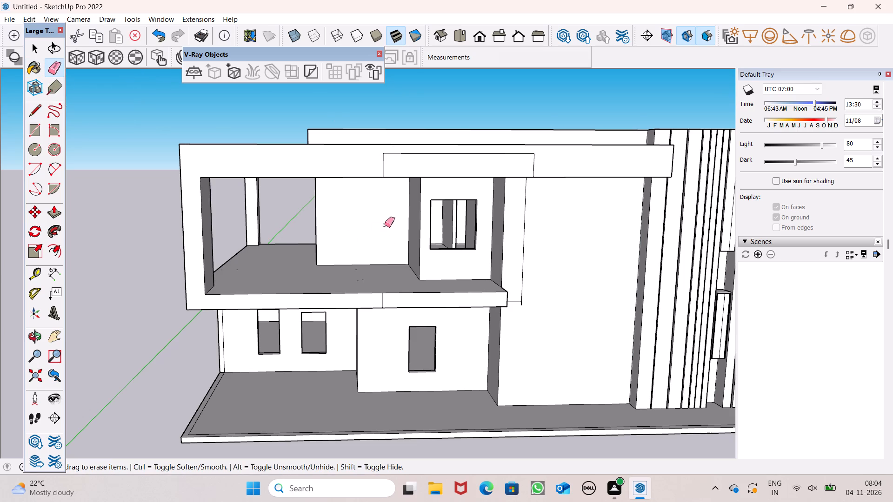
Push/Pull the rectangular outline on the roof band outward into a projecting block.
middle_click_drag(318, 210, 301, 237)
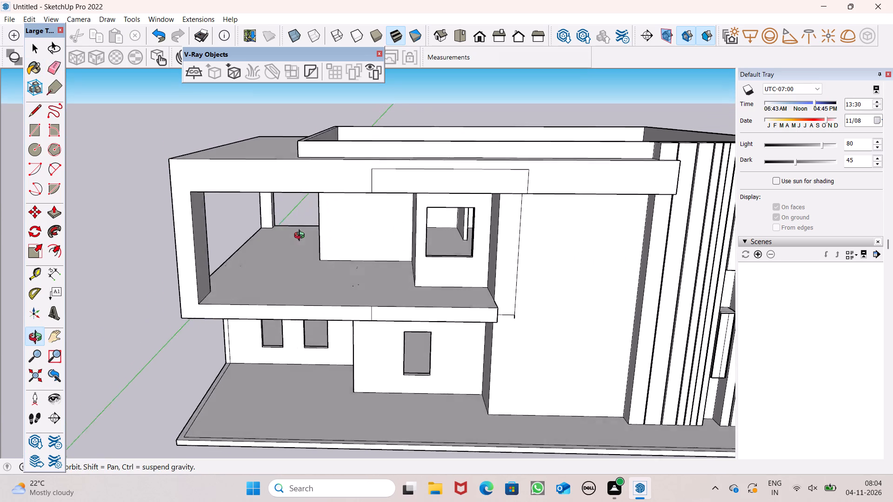
middle_click_drag(301, 237, 306, 219)
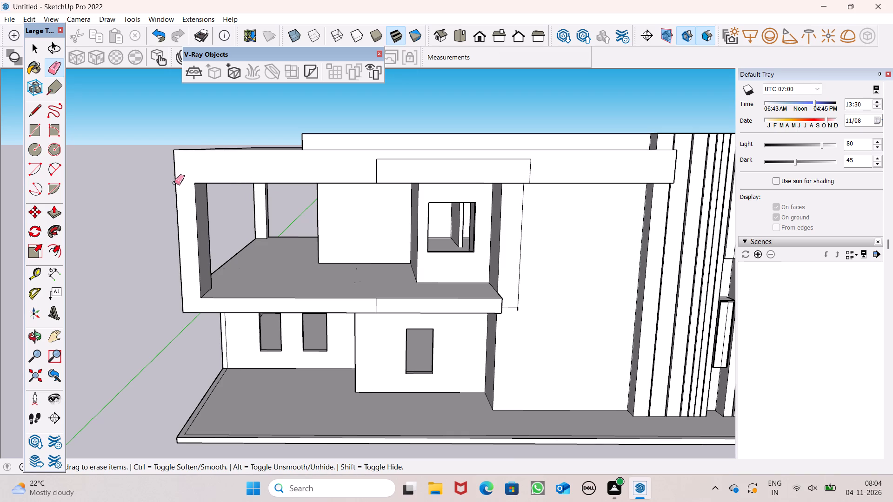
left_click(52, 213)
middle_click_drag(404, 209, 398, 251)
scroll(510, 203, "up", 3)
left_click_drag(514, 201, 508, 208)
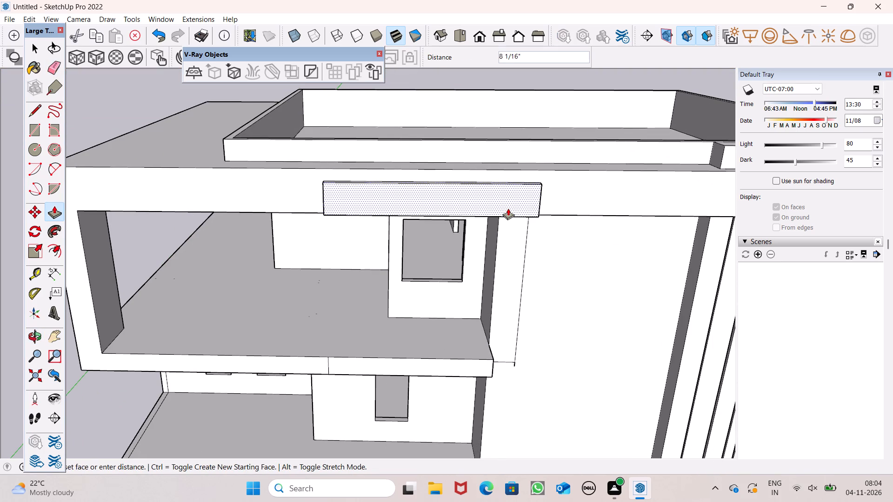
left_click_drag(508, 208, 505, 216)
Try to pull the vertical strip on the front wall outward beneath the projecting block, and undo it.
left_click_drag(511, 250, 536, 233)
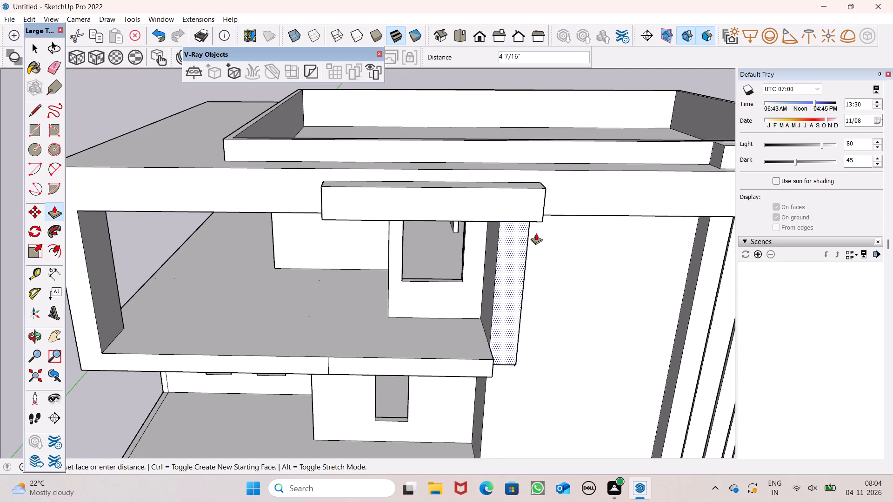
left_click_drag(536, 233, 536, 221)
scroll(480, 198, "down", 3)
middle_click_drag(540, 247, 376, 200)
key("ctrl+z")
Push/Pull the vertical strip on the front wall outward 5' 2 3/4" beneath the projecting roof block.
middle_click_drag(376, 224, 448, 238)
left_click_drag(441, 217, 435, 219)
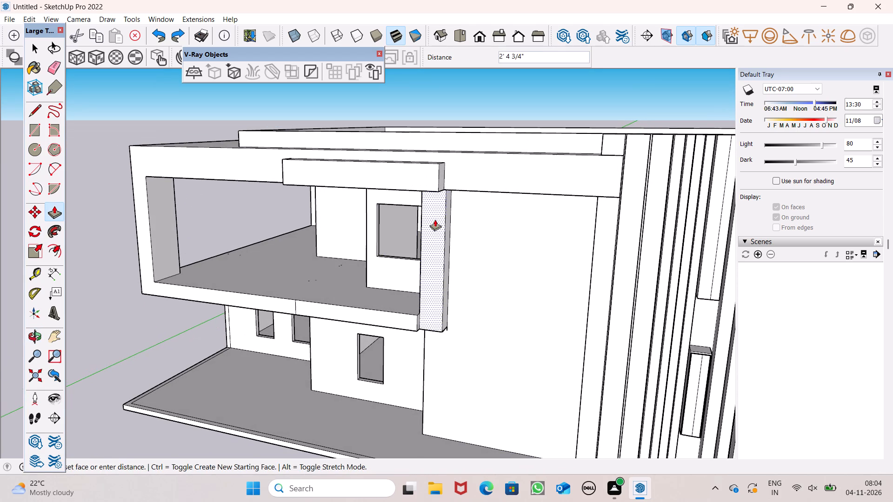
left_click_drag(435, 219, 426, 189)
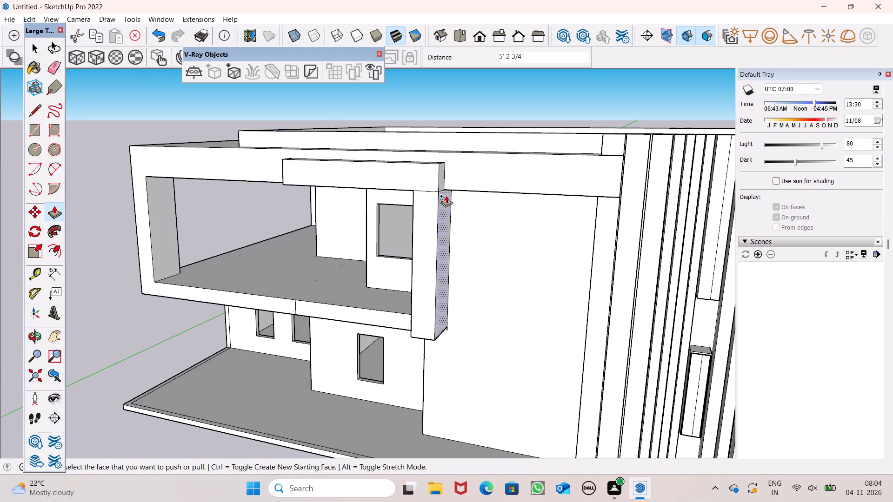
Undo the outward pulls of the vertical wall strip and of the rectangular block on the roof band.
scroll(444, 179, "up", 6)
middle_click_drag(434, 182, 511, 135)
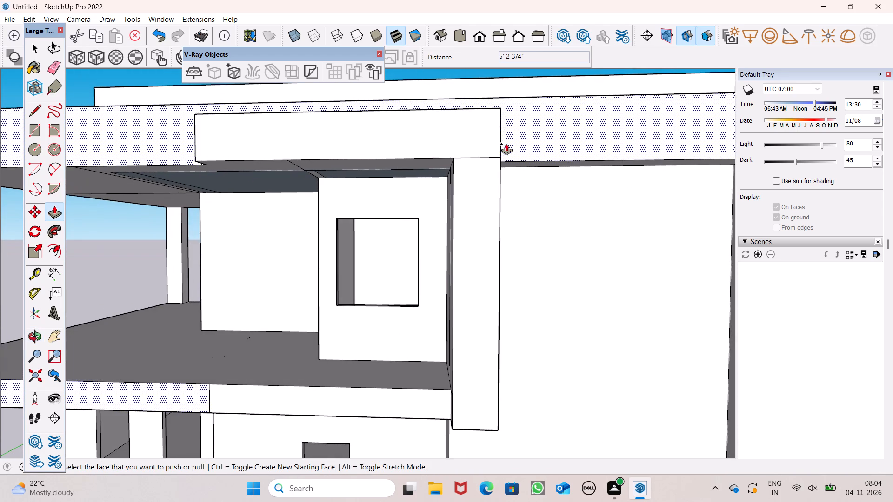
scroll(506, 162, "down", 7)
middle_click_drag(497, 175, 522, 197)
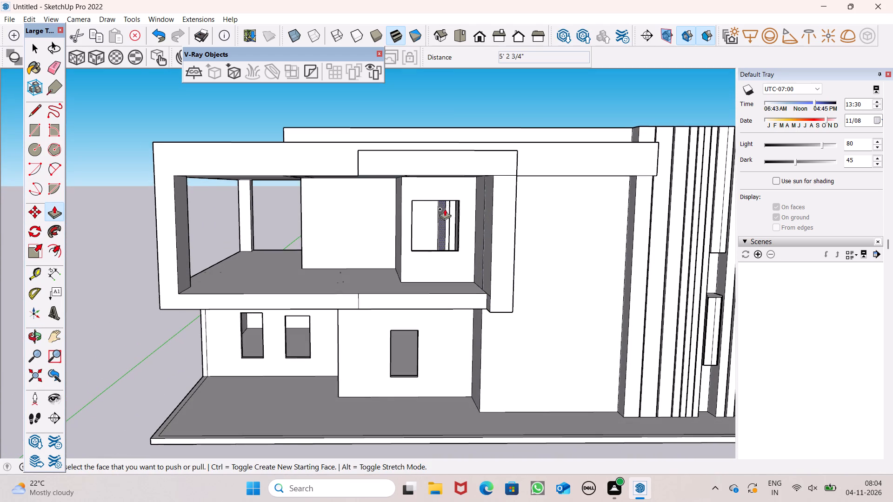
middle_click_drag(367, 200, 371, 104)
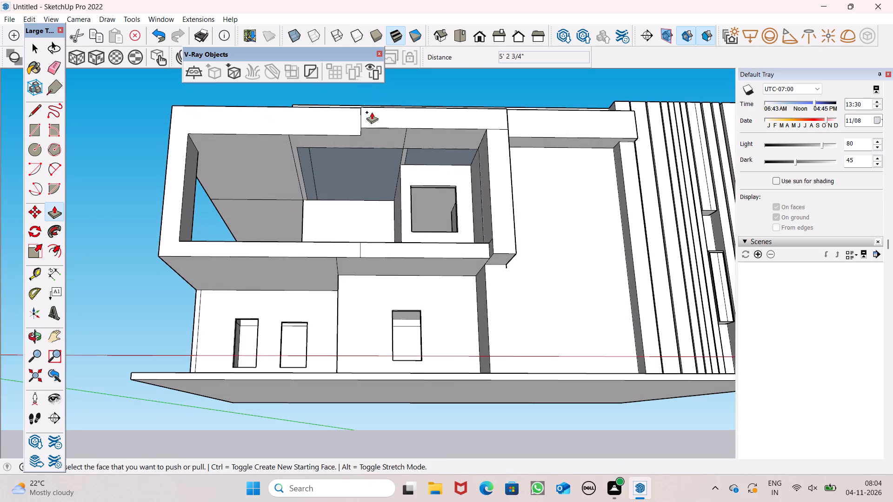
middle_click_drag(439, 193, 440, 231)
scroll(439, 193, "up", 1)
key("ctrl+z")
middle_click_drag(476, 211, 479, 246, "ctrl")
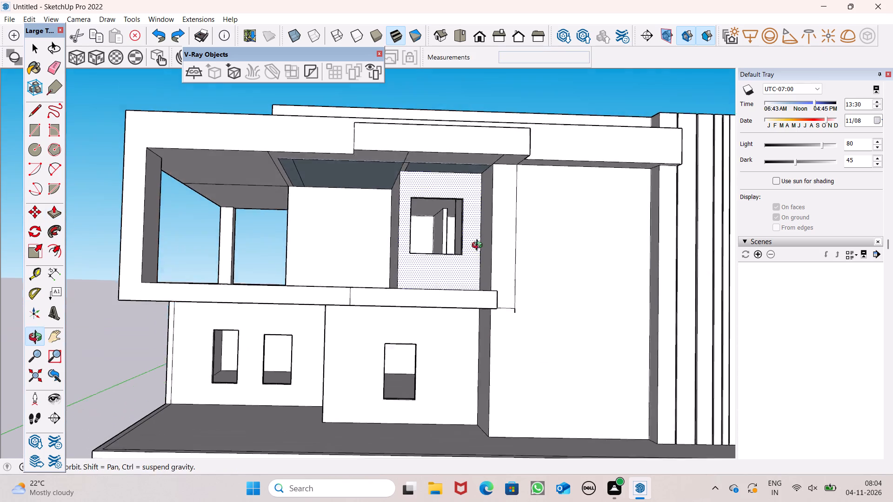
middle_click_drag(479, 246, 481, 257, "ctrl")
key("ctrl+z")
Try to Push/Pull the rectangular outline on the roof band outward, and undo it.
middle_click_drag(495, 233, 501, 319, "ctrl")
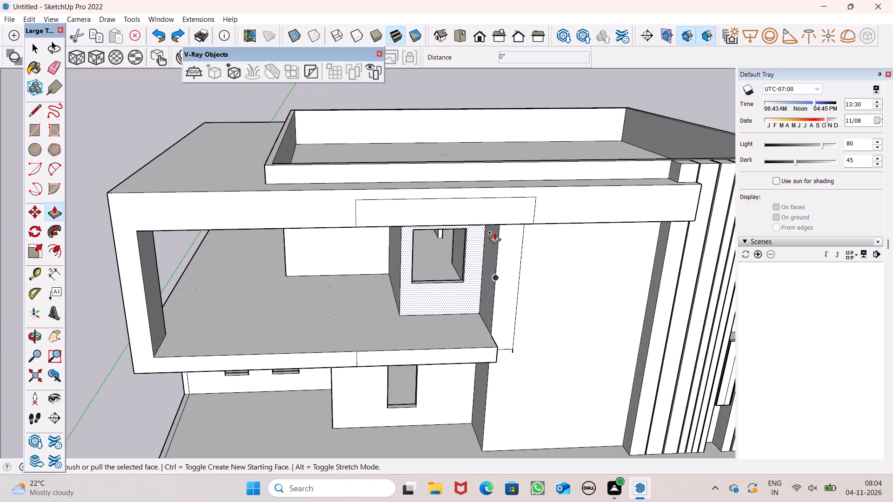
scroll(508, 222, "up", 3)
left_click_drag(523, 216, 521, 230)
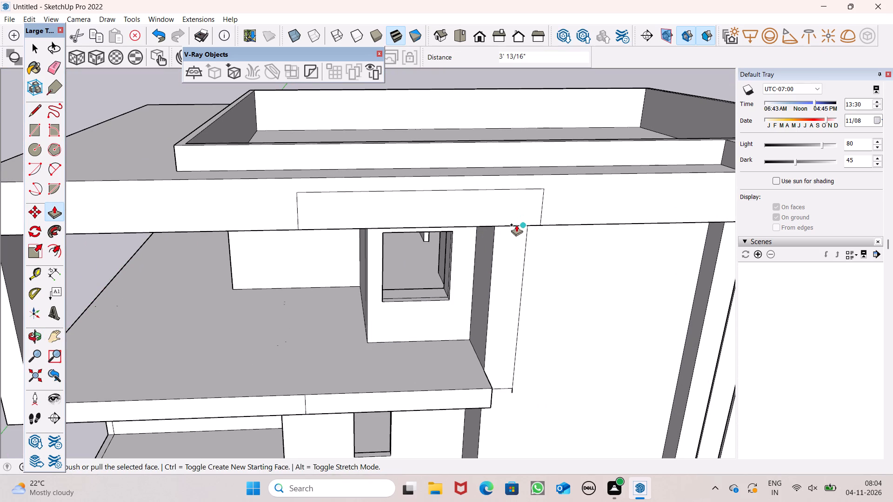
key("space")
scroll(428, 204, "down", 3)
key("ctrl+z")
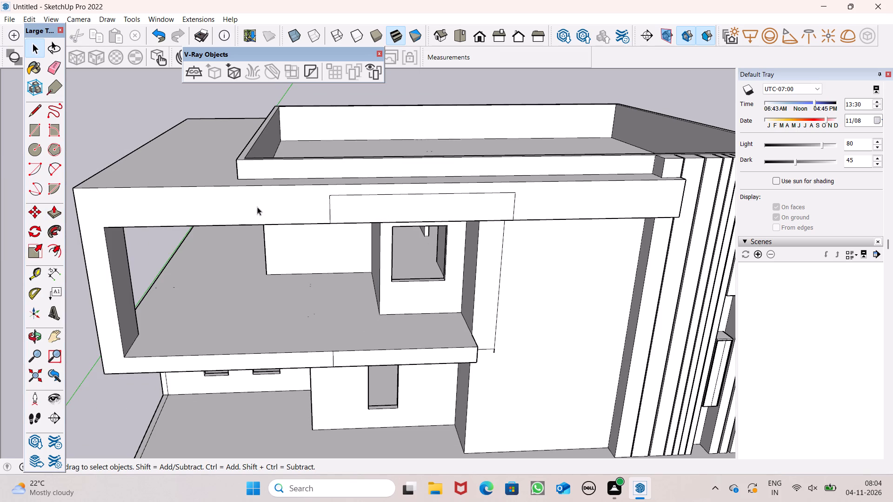
Push/Pull the rectangular outline on the roof band outward 2' 3 5/16" into a projecting block.
left_click(57, 219)
scroll(379, 231, "up", 3)
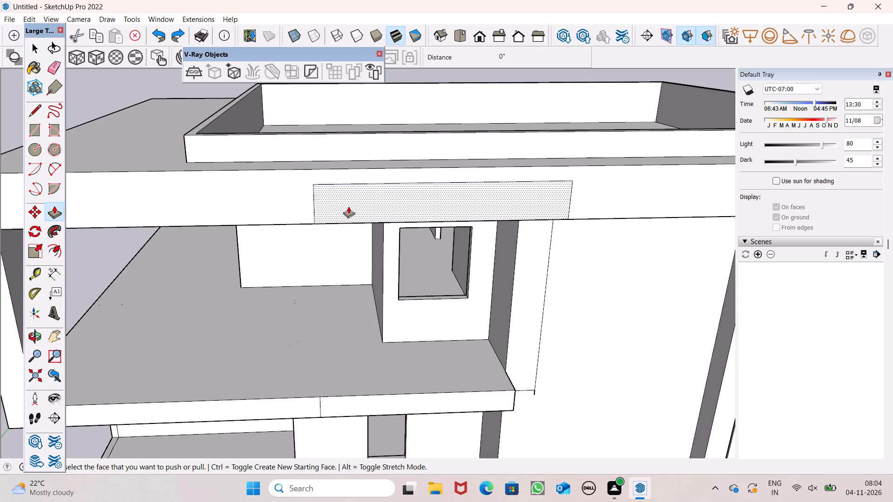
left_click_drag(345, 207, 338, 216)
Push/Pull the vertical strip on the front wall outward 5' 4 1/8", flush with the projecting roof block's front face.
scroll(329, 189, "down", 1)
scroll(329, 189, "up", 1)
scroll(329, 189, "down", 3)
middle_click_drag(449, 244, 342, 229)
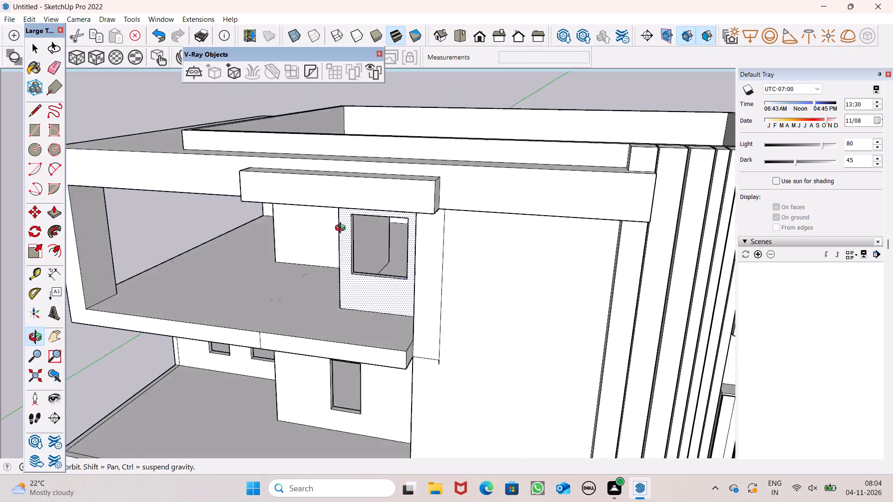
middle_click_drag(342, 229, 314, 221)
scroll(371, 161, "up", 1)
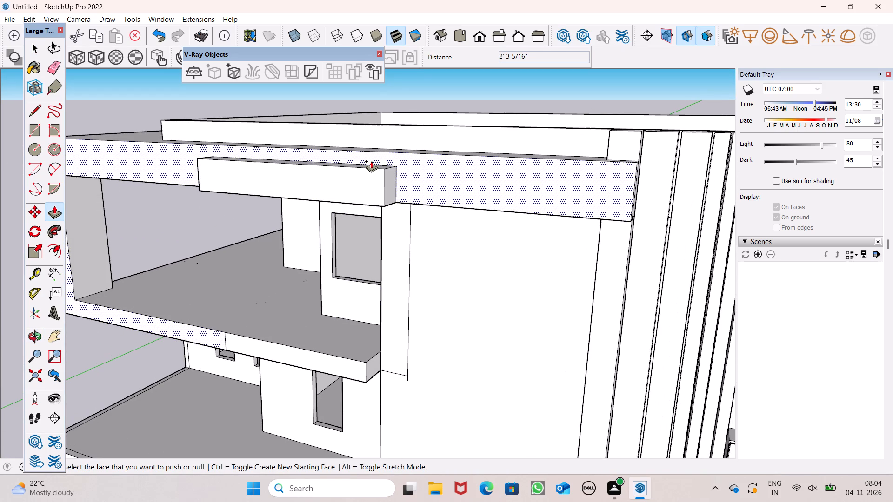
scroll(371, 161, "down", 1)
middle_click_drag(342, 196, 471, 161)
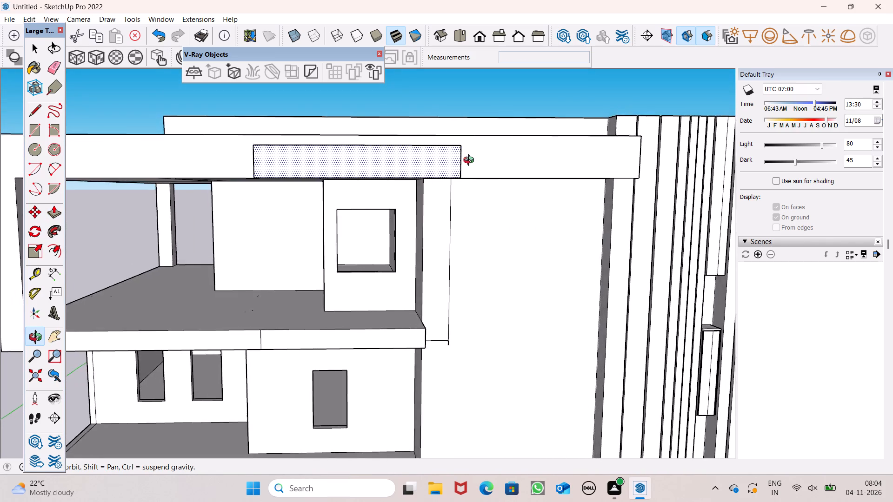
middle_click_drag(471, 161, 500, 181)
scroll(499, 178, "down", 2)
scroll(414, 171, "up", 1)
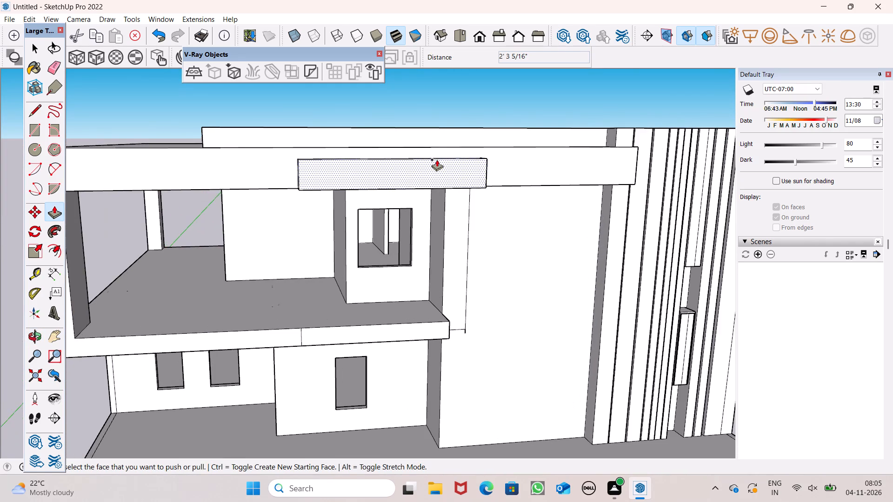
scroll(449, 154, "down", 3)
middle_click_drag(466, 191, 267, 238)
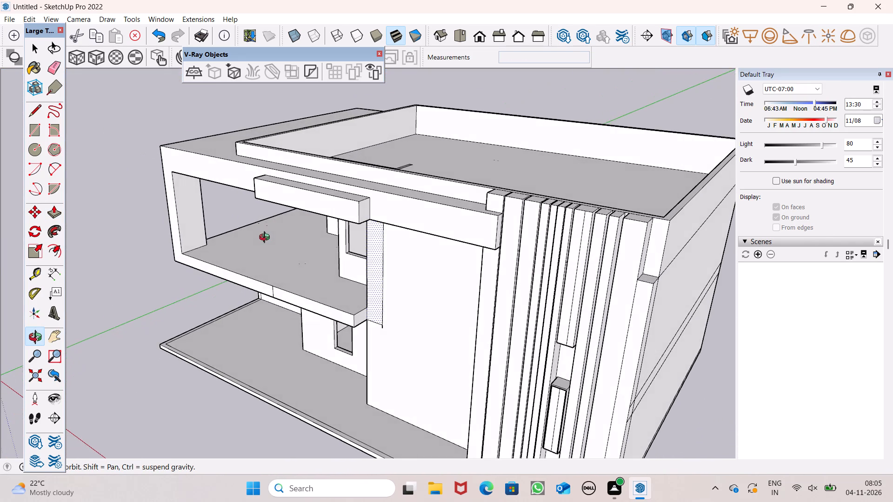
middle_click_drag(267, 238, 292, 244)
scroll(323, 222, "up", 1)
scroll(321, 185, "up", 7)
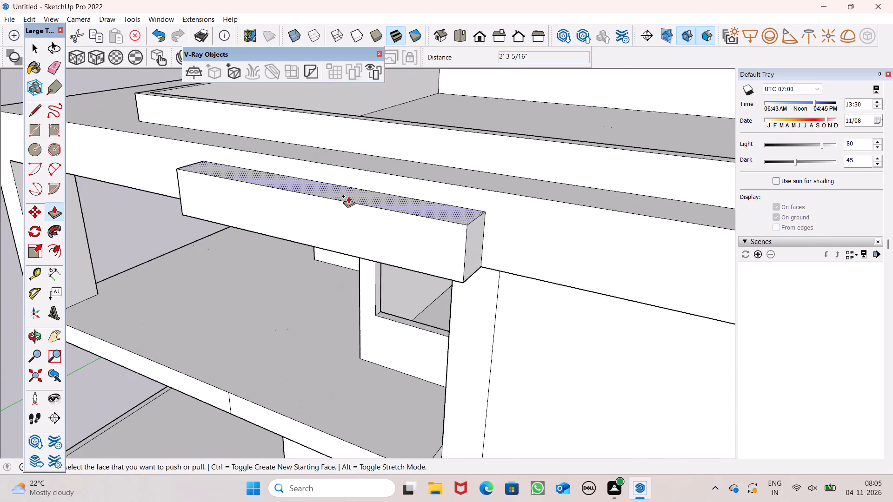
scroll(465, 297, "up", 7)
left_click_drag(499, 288, 460, 250)
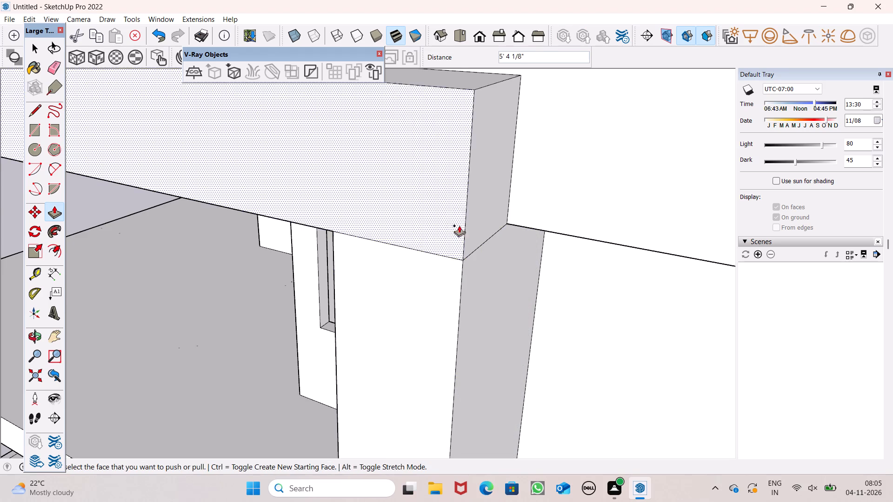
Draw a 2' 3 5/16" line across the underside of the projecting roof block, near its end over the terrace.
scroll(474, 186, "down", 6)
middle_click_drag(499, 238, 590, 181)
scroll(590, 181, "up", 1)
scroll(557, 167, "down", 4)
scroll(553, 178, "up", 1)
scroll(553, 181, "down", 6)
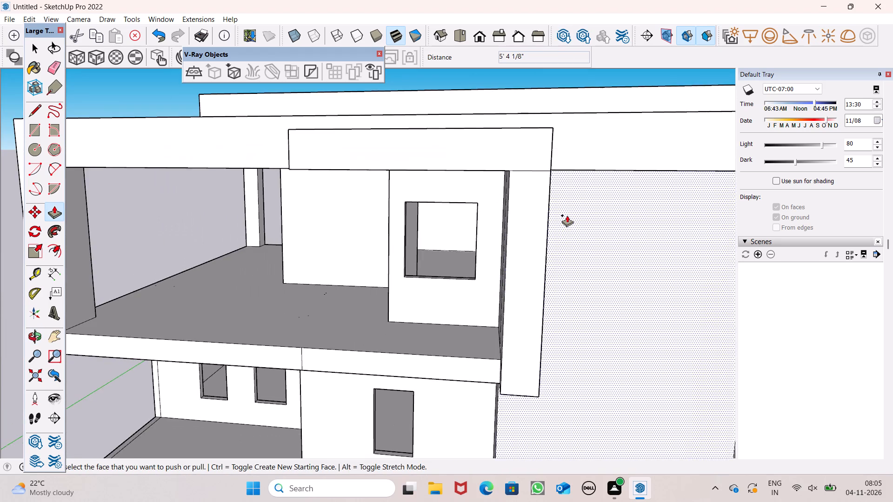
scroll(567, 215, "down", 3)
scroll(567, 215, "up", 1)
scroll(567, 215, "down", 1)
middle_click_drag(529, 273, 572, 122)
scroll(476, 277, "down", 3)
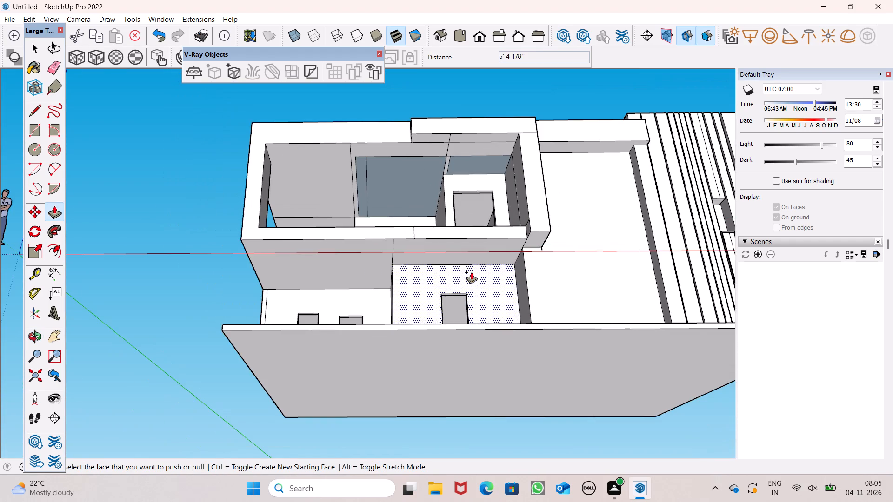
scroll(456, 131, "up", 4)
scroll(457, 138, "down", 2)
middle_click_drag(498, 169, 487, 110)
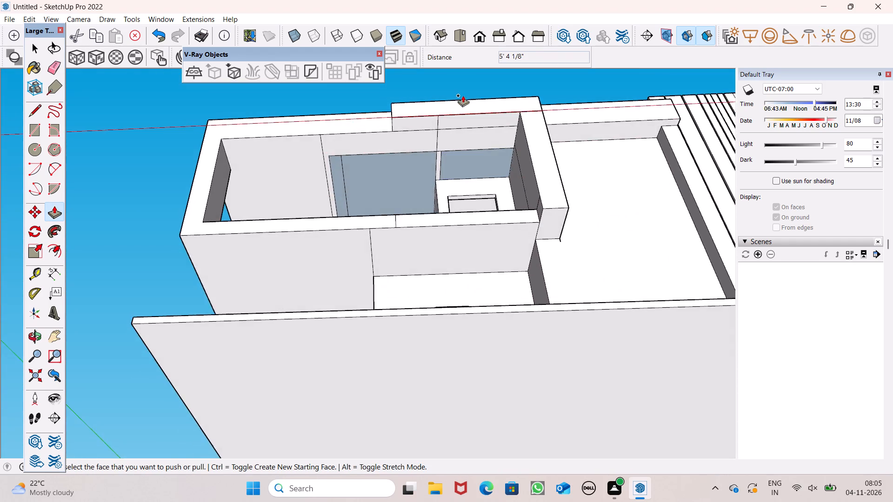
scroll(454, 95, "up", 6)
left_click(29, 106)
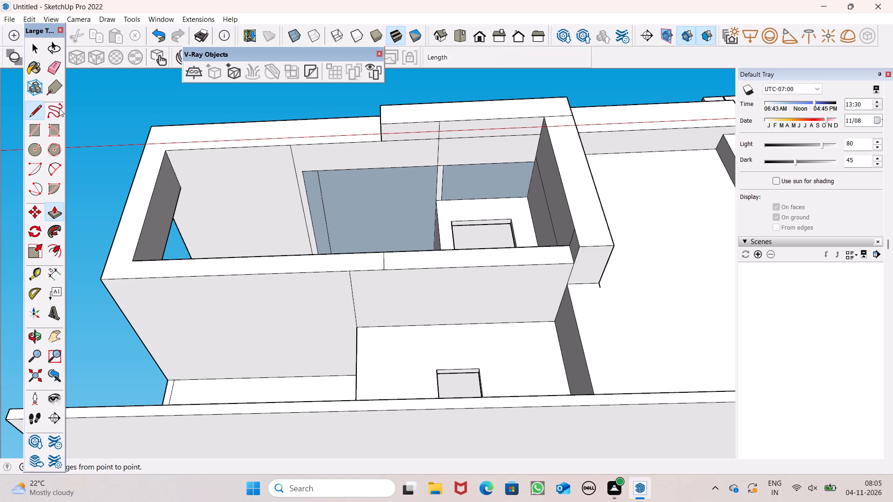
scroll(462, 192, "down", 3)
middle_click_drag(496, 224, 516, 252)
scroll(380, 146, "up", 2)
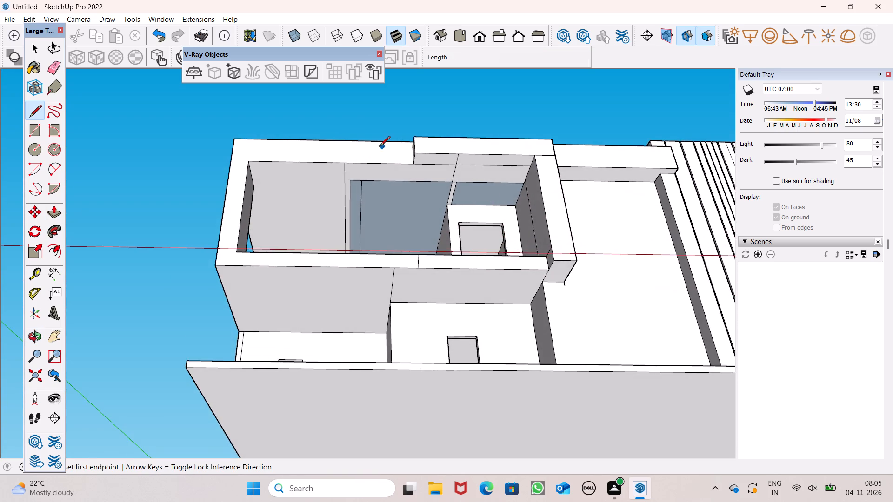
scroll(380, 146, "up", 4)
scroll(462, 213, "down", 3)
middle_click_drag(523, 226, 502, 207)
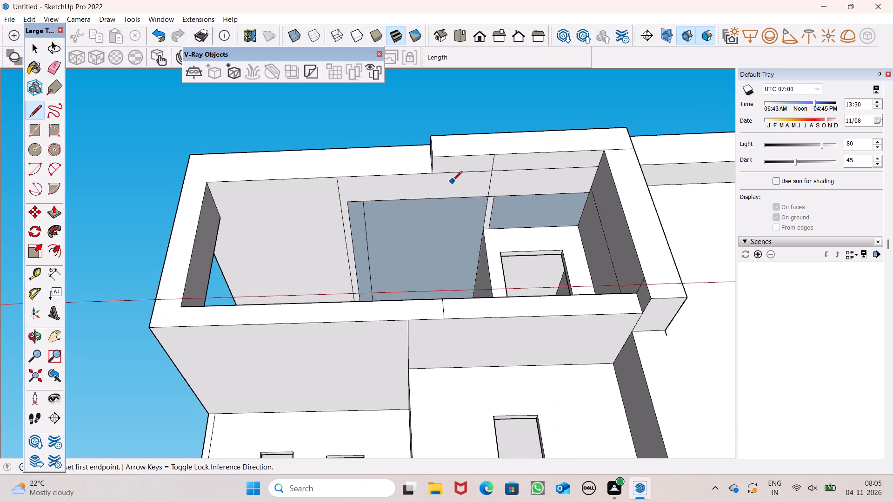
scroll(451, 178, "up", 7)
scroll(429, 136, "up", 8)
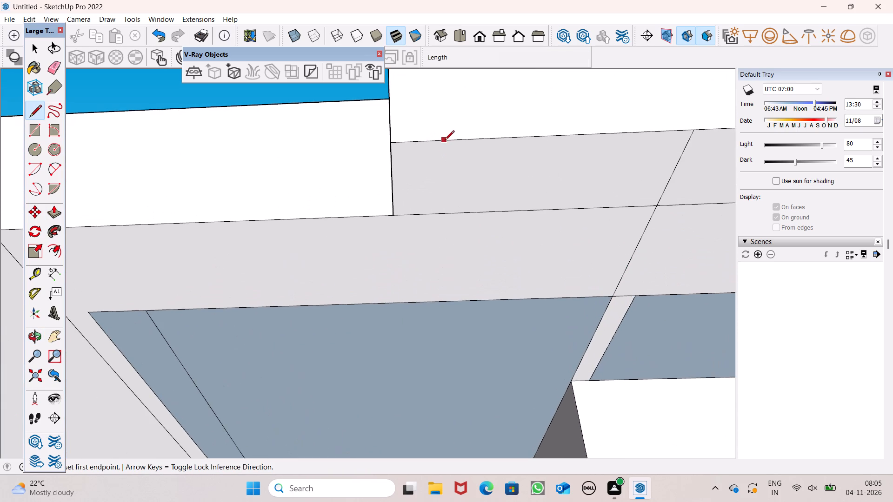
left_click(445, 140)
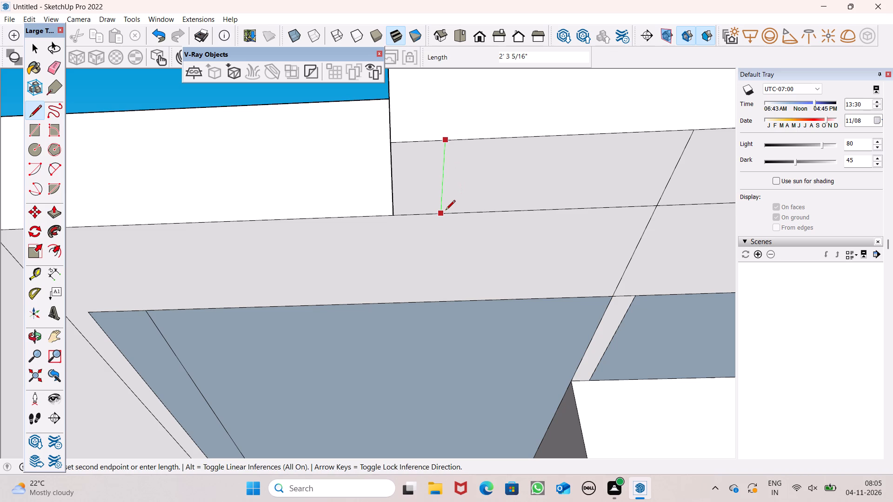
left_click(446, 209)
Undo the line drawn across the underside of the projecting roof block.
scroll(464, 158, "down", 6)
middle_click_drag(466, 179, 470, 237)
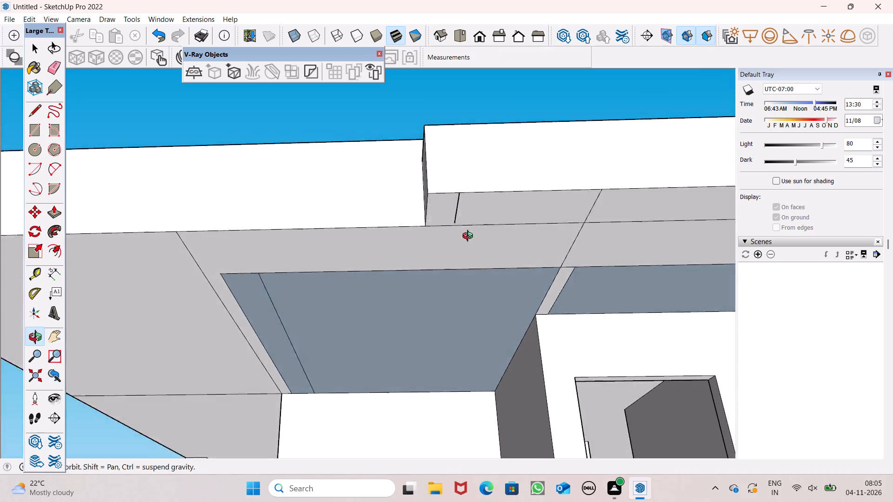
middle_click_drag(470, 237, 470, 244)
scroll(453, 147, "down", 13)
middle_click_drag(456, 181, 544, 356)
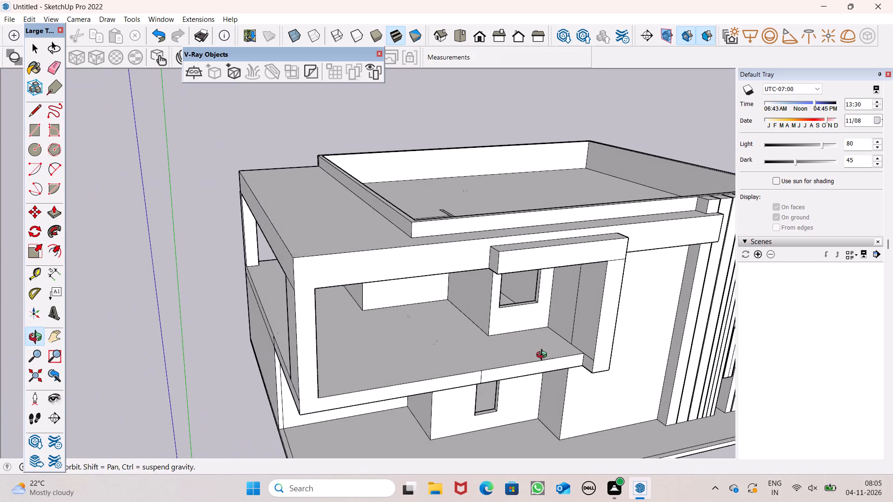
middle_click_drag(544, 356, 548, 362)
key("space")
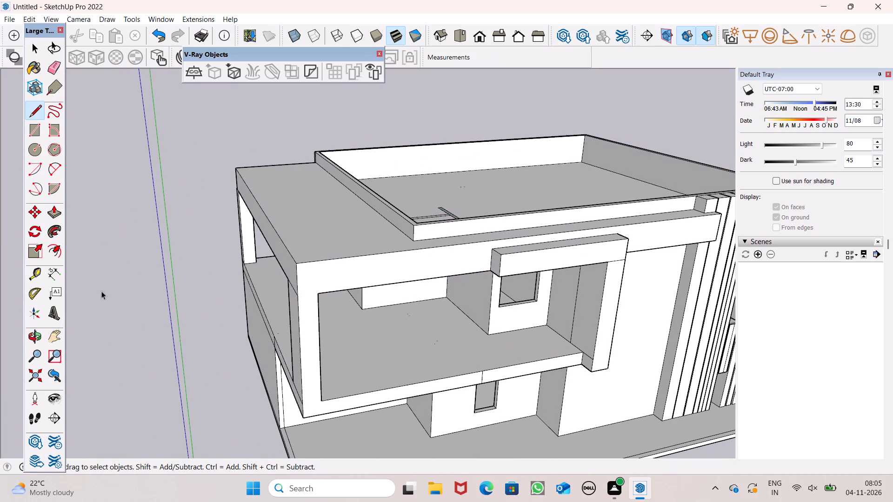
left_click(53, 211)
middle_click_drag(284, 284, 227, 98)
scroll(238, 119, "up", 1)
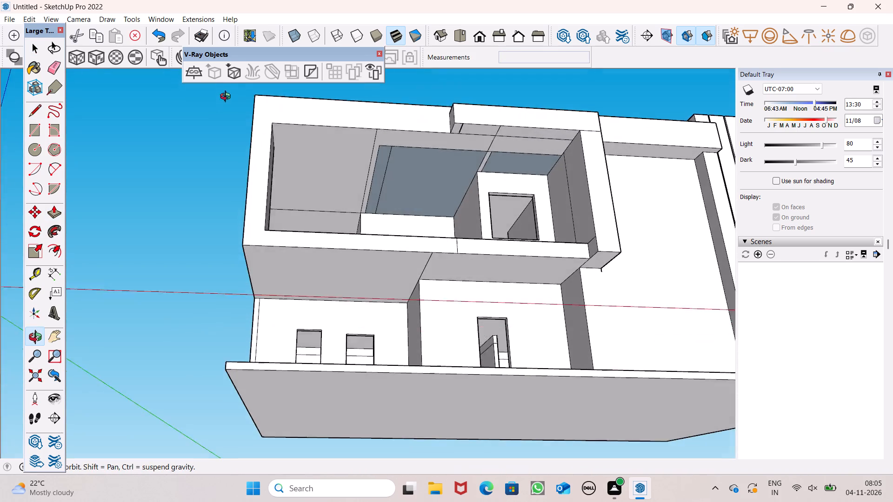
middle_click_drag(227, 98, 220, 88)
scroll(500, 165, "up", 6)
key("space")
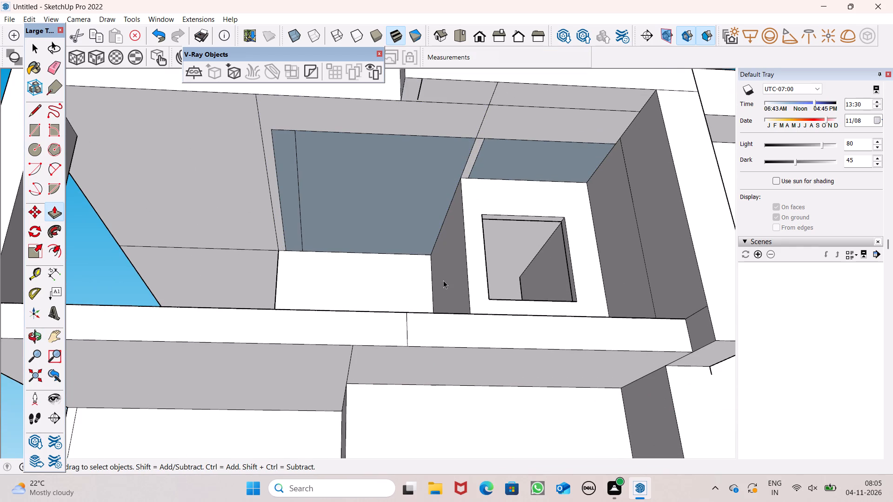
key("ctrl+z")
Switch the model's face style to Monochrome.
scroll(446, 328, "down", 6)
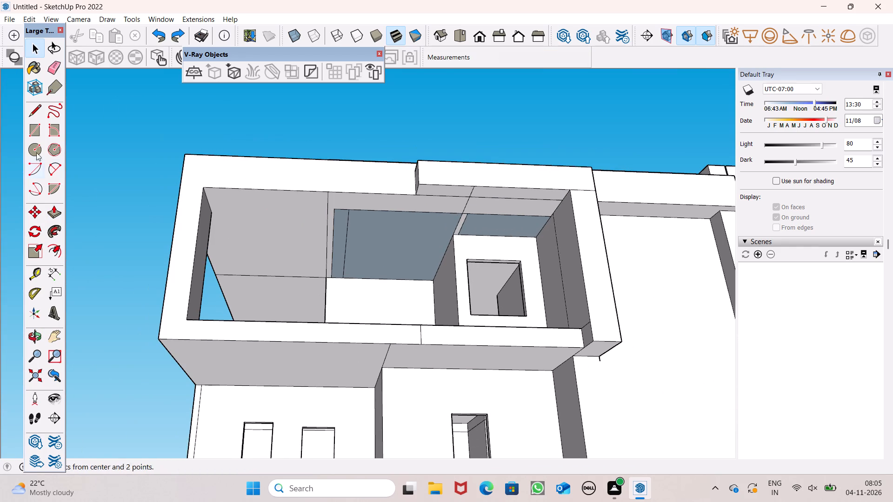
left_click(35, 115)
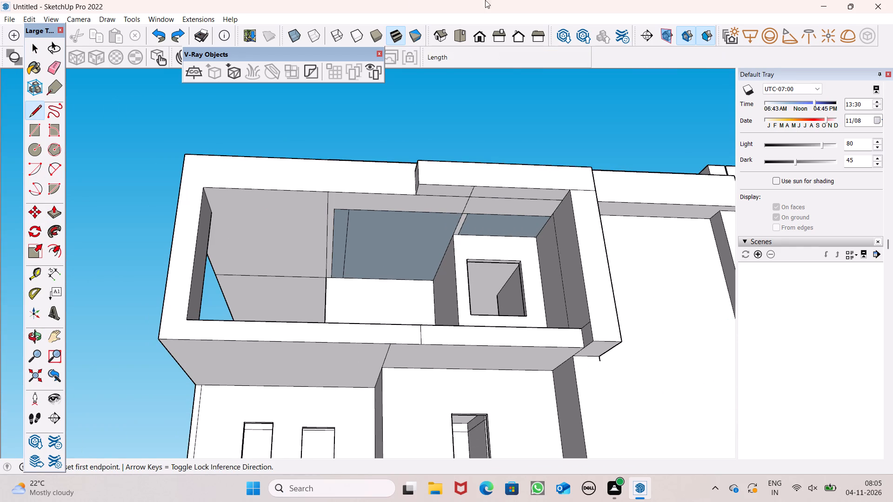
left_click(412, 45)
right_click(412, 45)
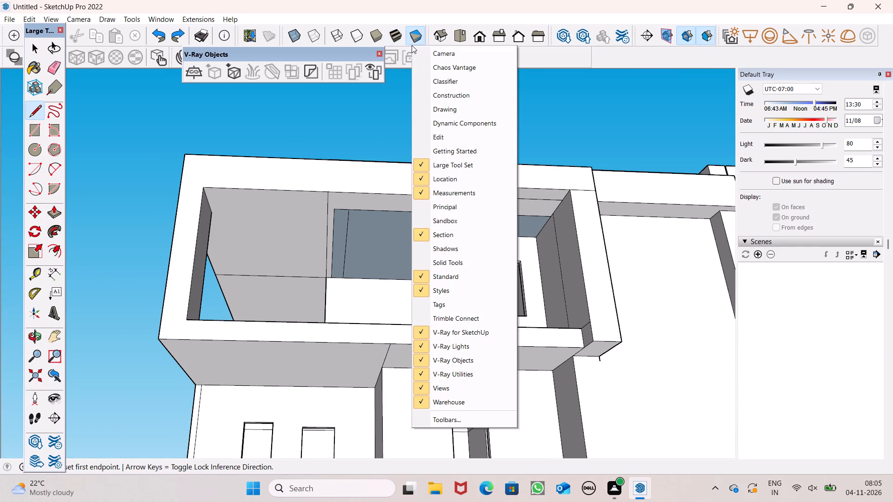
left_click(593, 117)
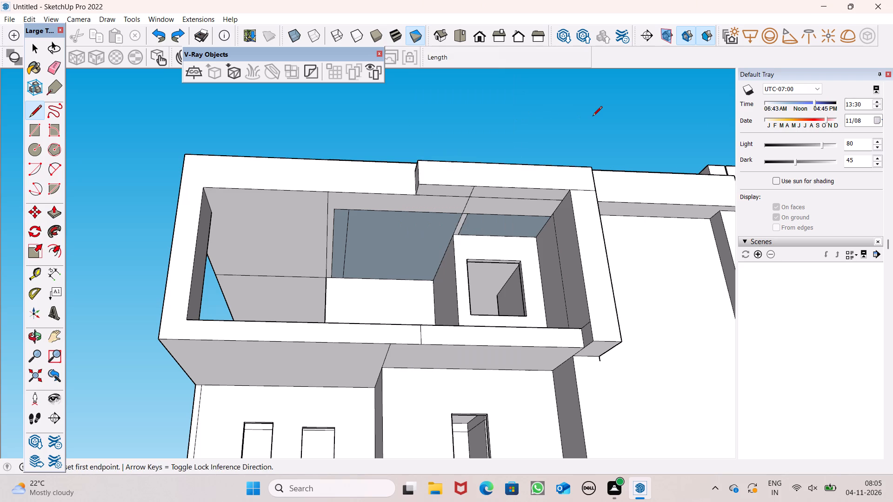
Draw a line straight across the underside of the projecting roof block, near its free end over the terrace.
key("space")
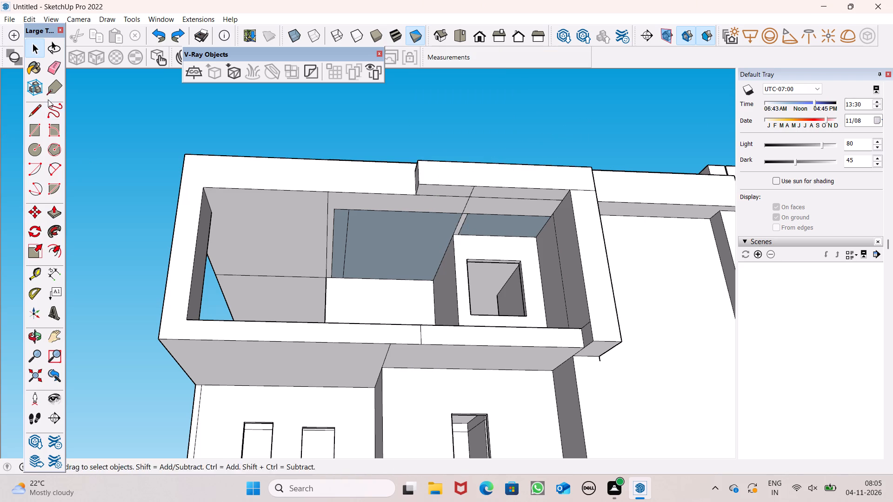
left_click(40, 109)
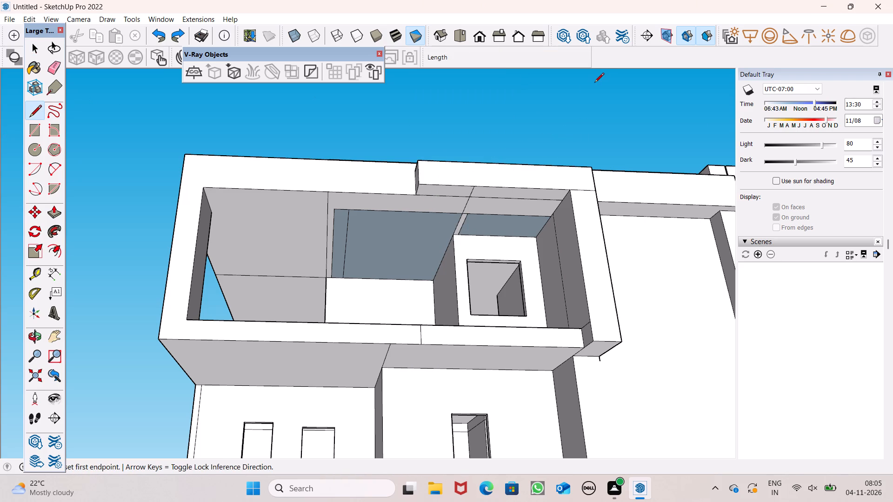
middle_click_drag(503, 178, 492, 126)
scroll(372, 148, "up", 6)
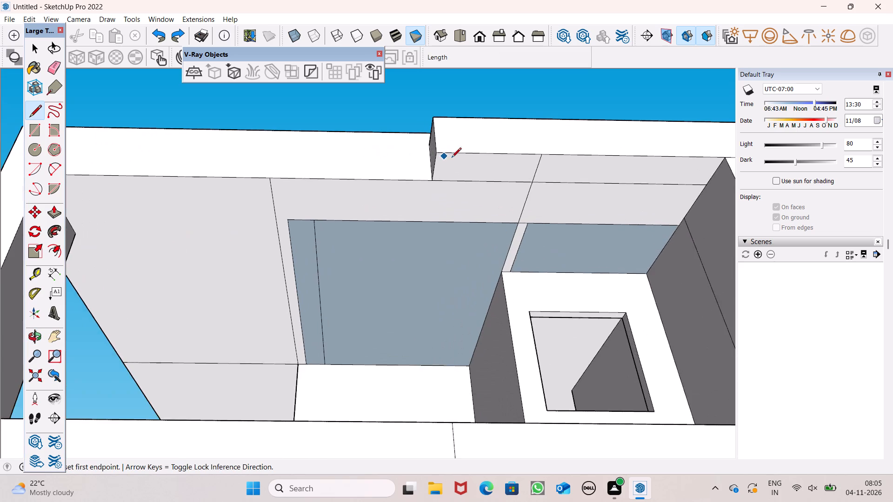
scroll(449, 158, "up", 5)
middle_click_drag(459, 155, 451, 134)
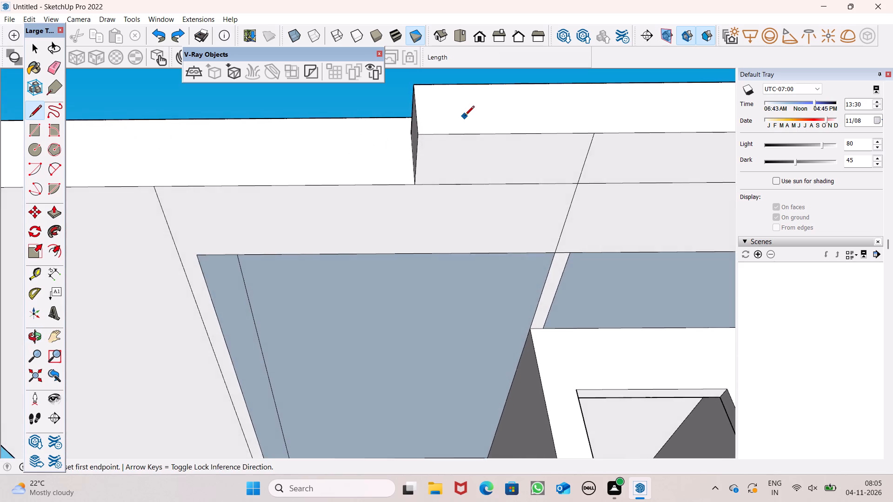
scroll(465, 116, "up", 5)
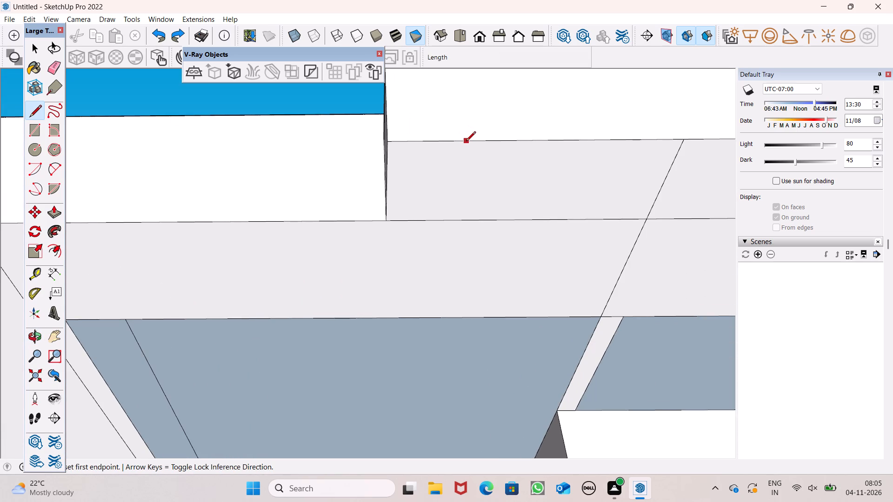
left_click(473, 139)
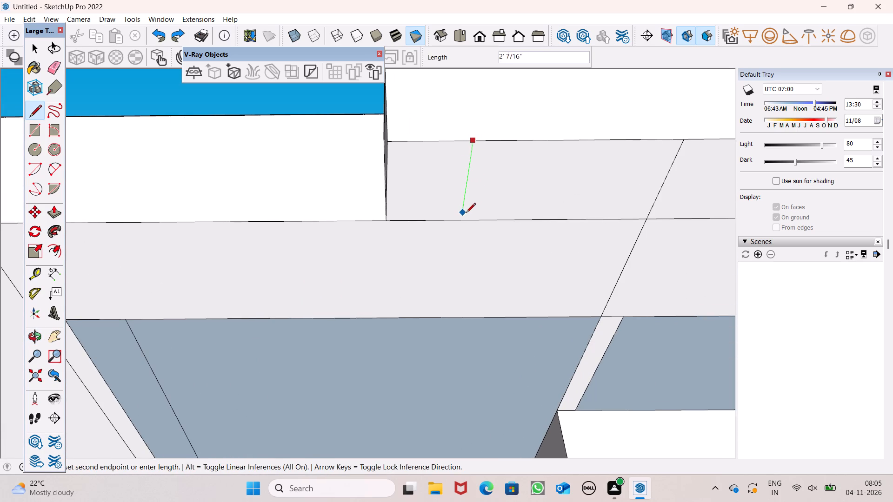
left_click(463, 218)
key("space")
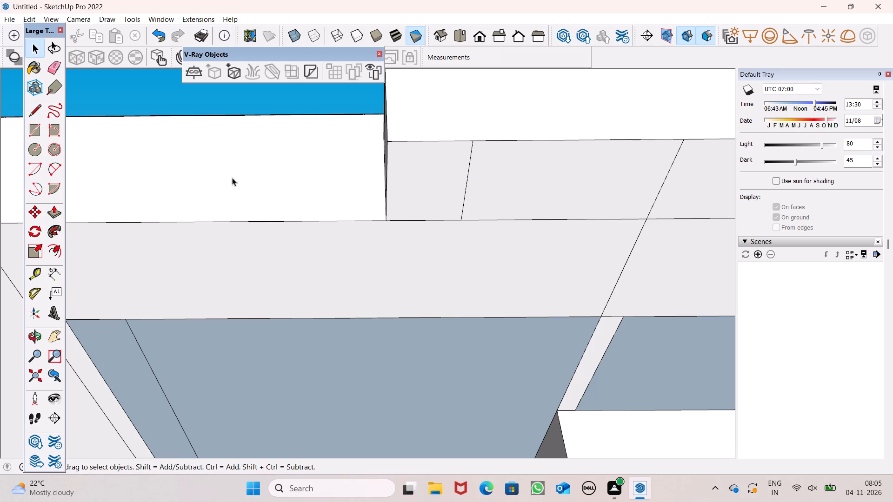
Push/Pull the small end area of the roof block's underside down 17' to form a post in front of the terrace.
left_click_drag(52, 213, 67, 212)
scroll(337, 147, "down", 4)
scroll(345, 143, "up", 1)
scroll(347, 141, "down", 2)
scroll(424, 101, "down", 11)
middle_click_drag(425, 128, 495, 201)
scroll(487, 206, "up", 1)
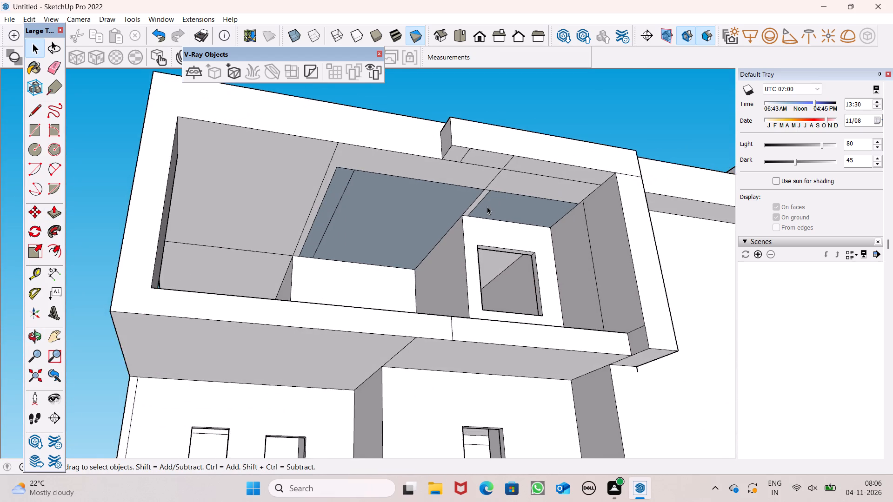
scroll(487, 206, "up", 2)
scroll(457, 139, "down", 5)
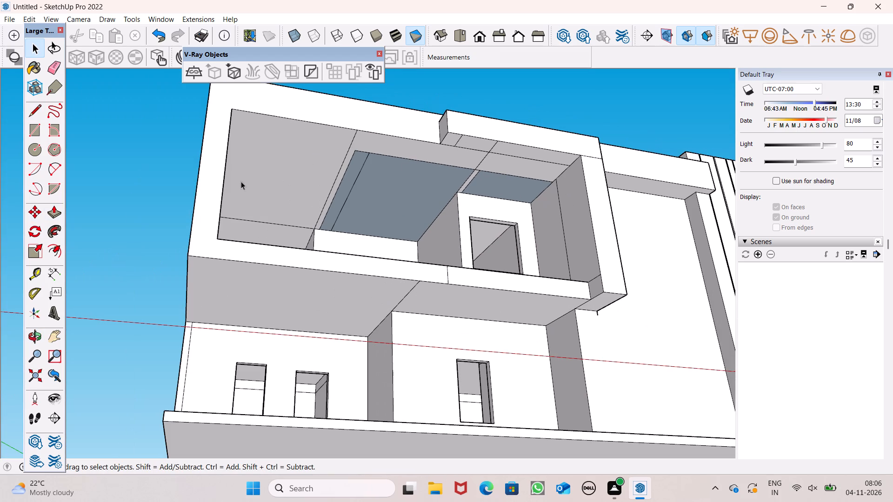
left_click(48, 211)
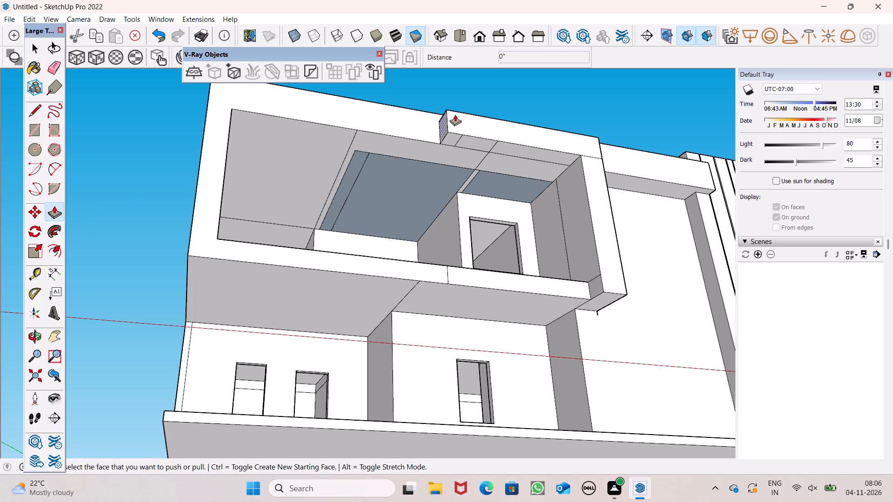
left_click_drag(453, 138, 448, 282)
scroll(440, 185, "down", 5)
middle_click_drag(493, 217, 360, 319)
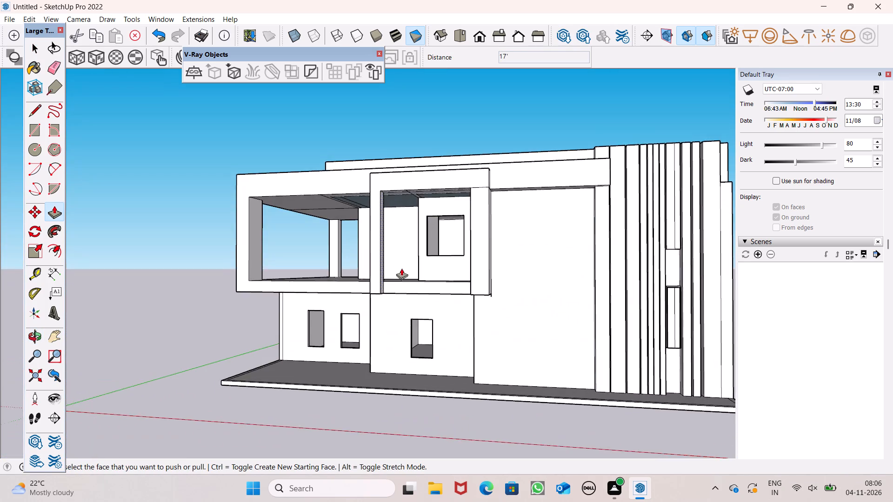
Adjust the new post's width by Push/Pulling its inner side face outward, finishing with a push back in of 7 1/2".
scroll(408, 275, "up", 2)
scroll(425, 205, "down", 4)
middle_click_drag(446, 245, 370, 322)
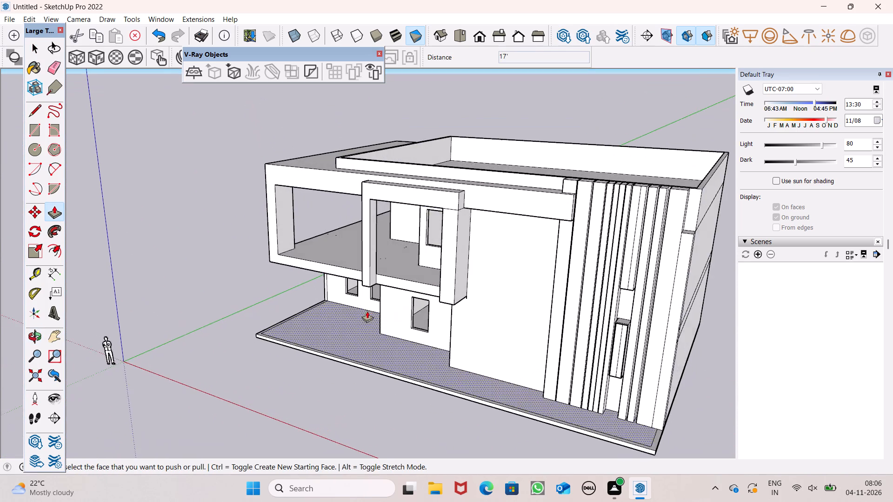
scroll(371, 267, "up", 6)
left_click_drag(378, 240, 380, 242)
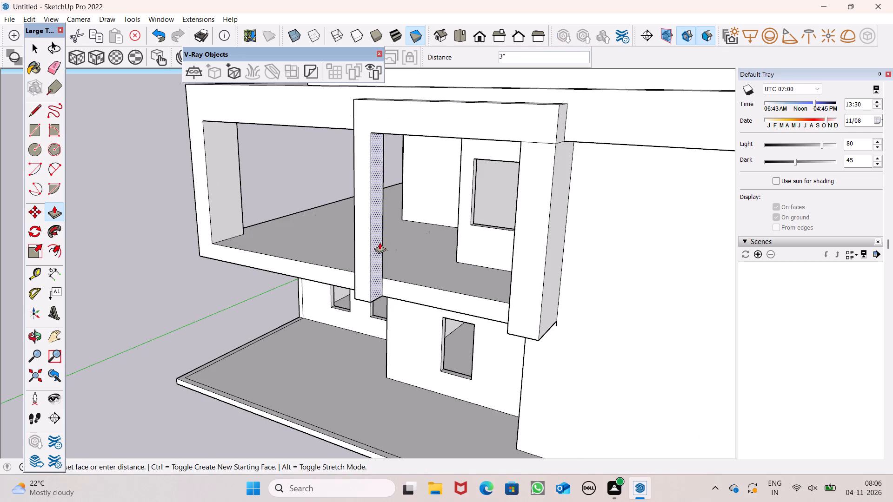
left_click_drag(380, 242, 386, 249)
middle_click_drag(394, 278, 488, 247)
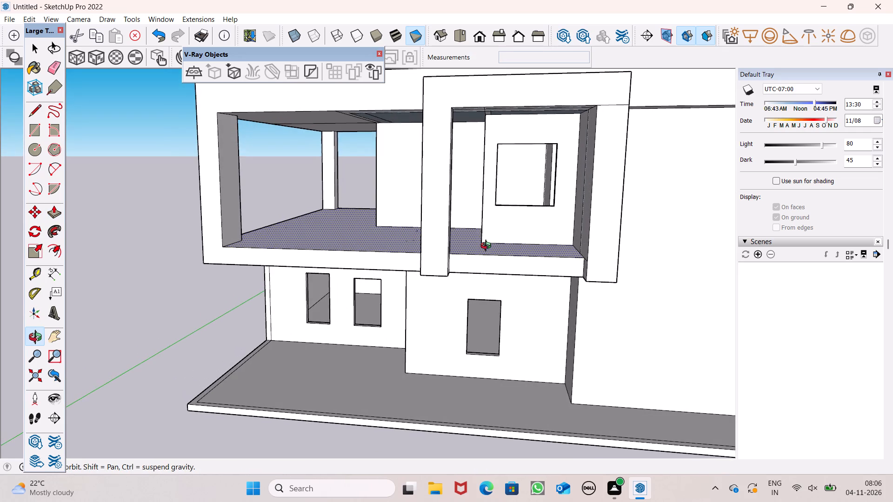
middle_click_drag(488, 247, 414, 300)
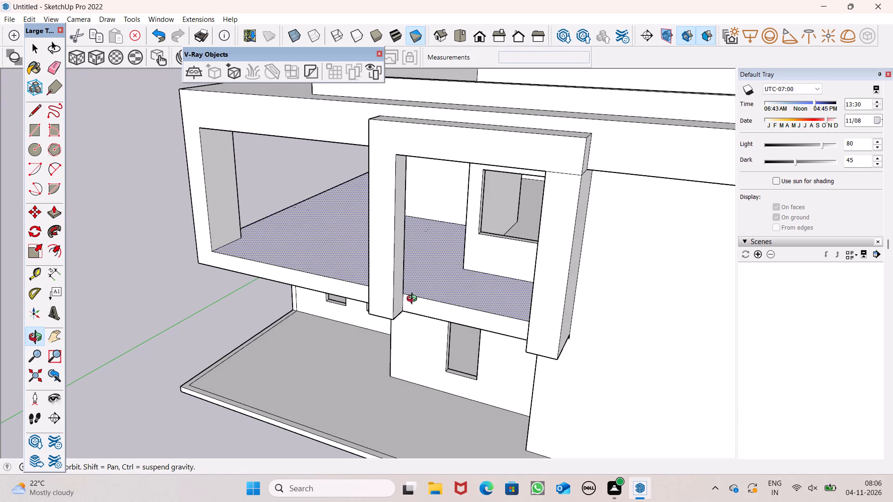
middle_click_drag(414, 300, 413, 300)
scroll(404, 288, "up", 4)
left_click_drag(398, 286, 390, 284)
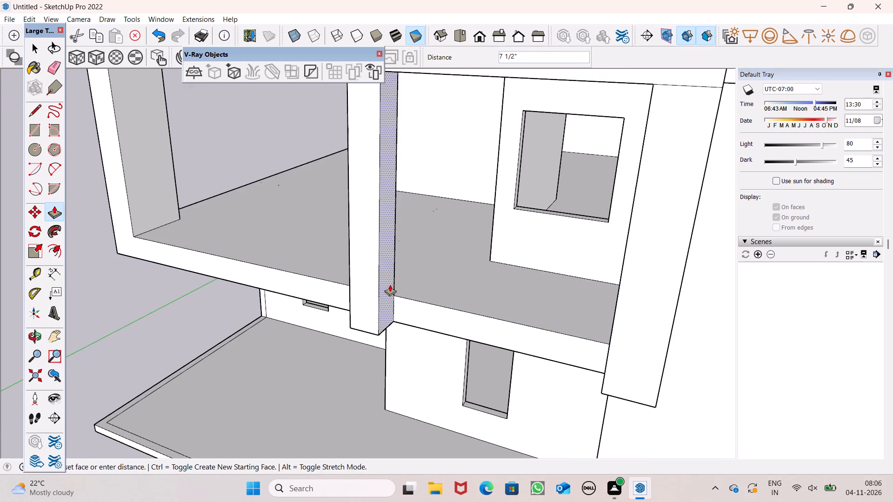
left_click_drag(390, 284, 390, 284)
Push/Pull the outer side face of the frame's other post, beside the plain front wall, slightly inward.
scroll(407, 263, "down", 5)
middle_click_drag(434, 288, 539, 221)
scroll(501, 234, "down", 3)
middle_click_drag(590, 251, 590, 251)
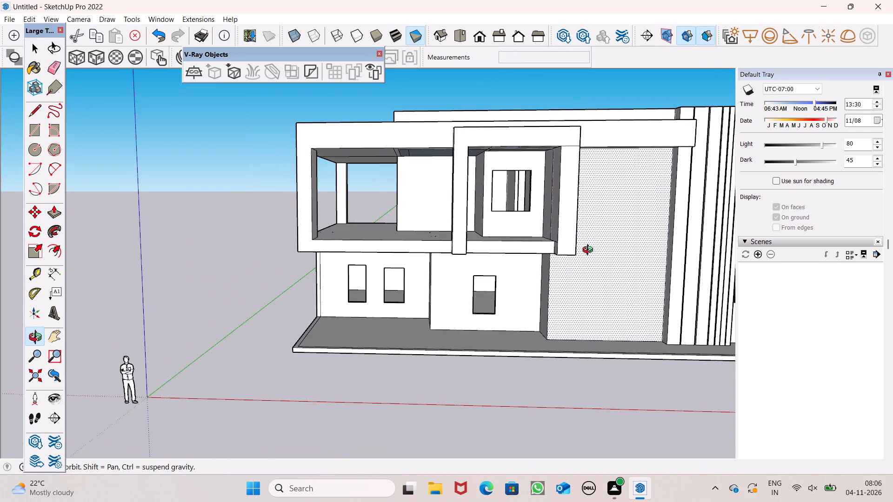
middle_click_drag(590, 251, 375, 275)
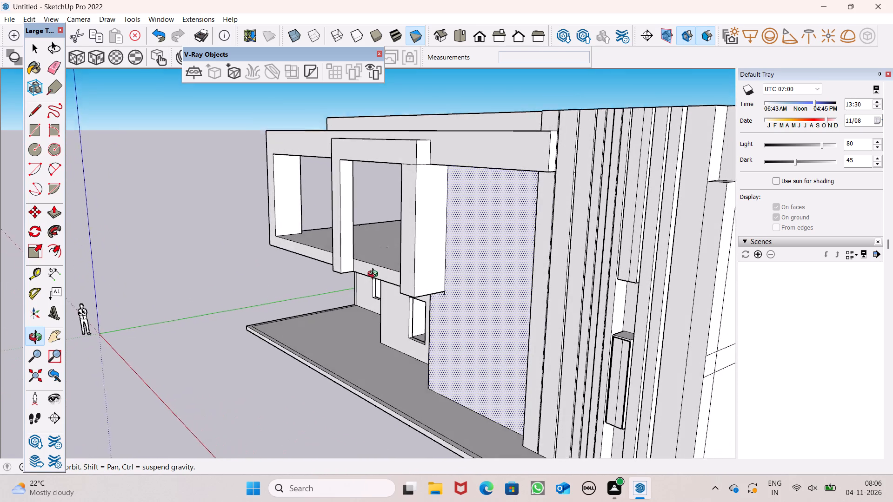
middle_click_drag(375, 275, 377, 286)
scroll(439, 246, "up", 1)
left_click(439, 245)
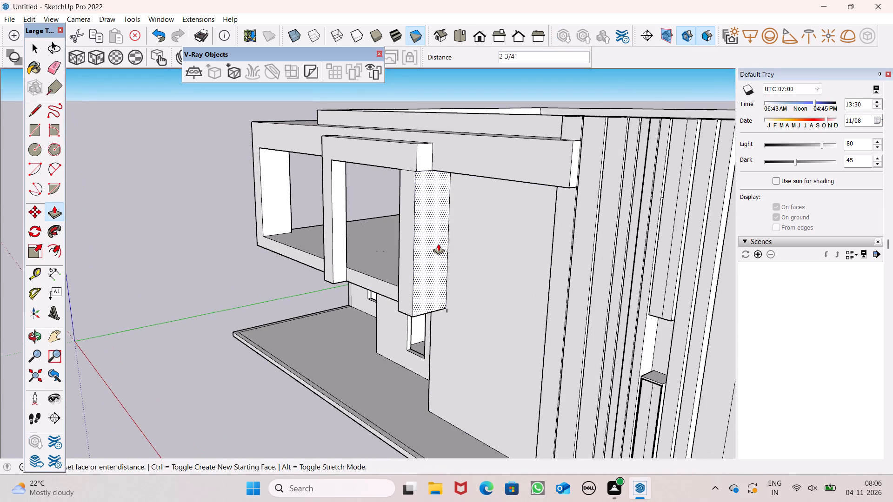
double_click(438, 244)
middle_click_drag(440, 258, 519, 243)
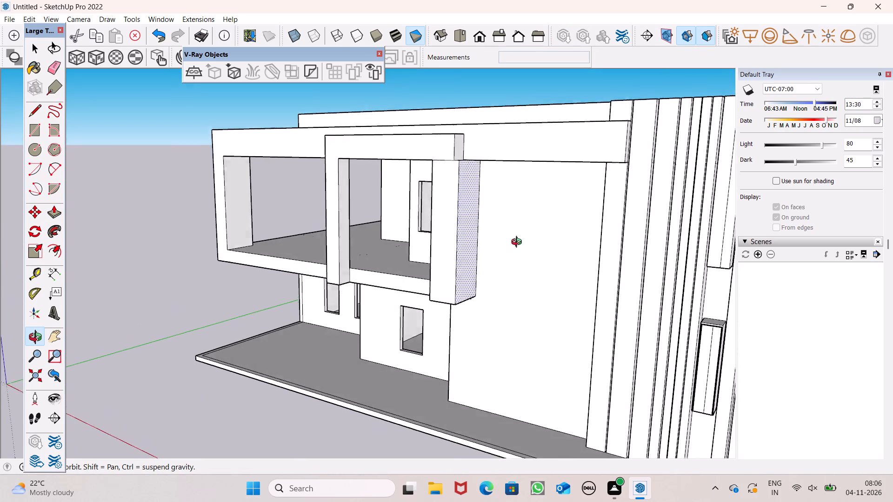
middle_click_drag(519, 243, 526, 244)
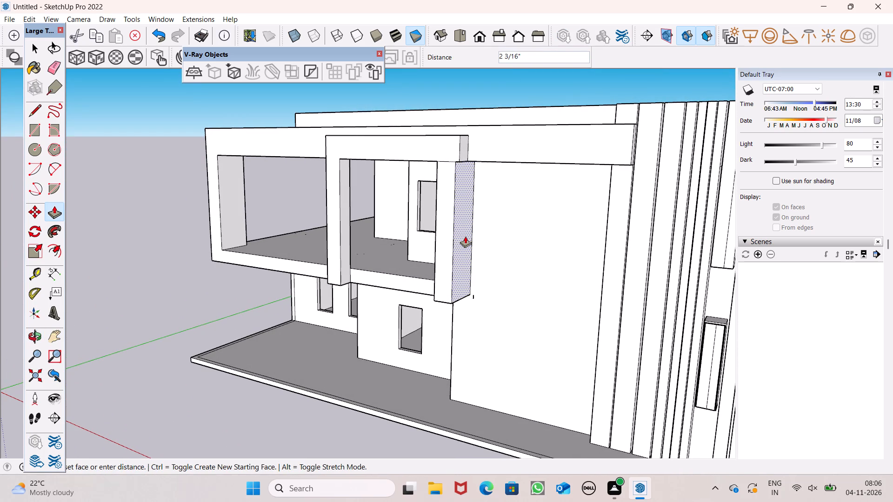
left_click(466, 236)
Push/Pull the roof block's end face above that post inward, flush with the post's outer side.
left_click_drag(464, 155, 456, 165)
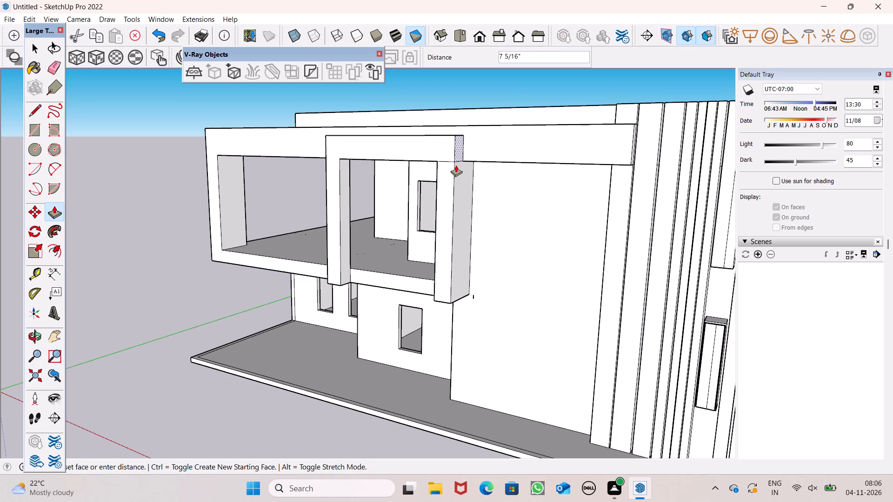
left_click_drag(456, 165, 451, 178)
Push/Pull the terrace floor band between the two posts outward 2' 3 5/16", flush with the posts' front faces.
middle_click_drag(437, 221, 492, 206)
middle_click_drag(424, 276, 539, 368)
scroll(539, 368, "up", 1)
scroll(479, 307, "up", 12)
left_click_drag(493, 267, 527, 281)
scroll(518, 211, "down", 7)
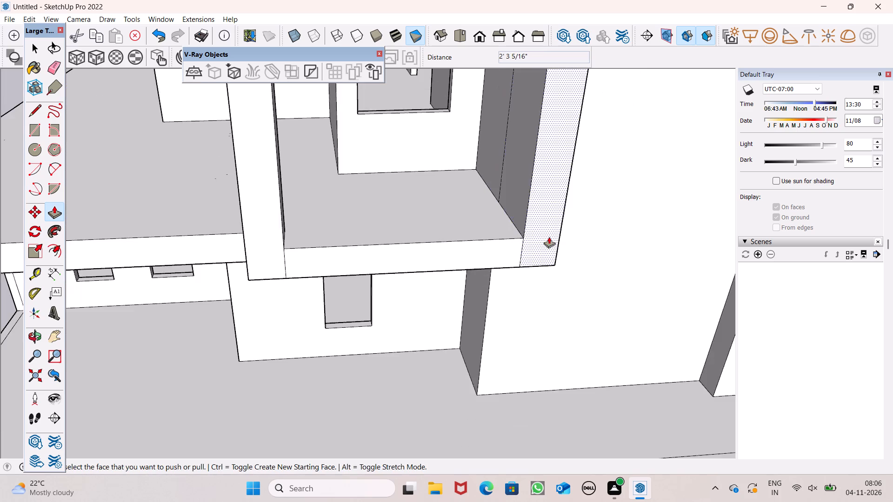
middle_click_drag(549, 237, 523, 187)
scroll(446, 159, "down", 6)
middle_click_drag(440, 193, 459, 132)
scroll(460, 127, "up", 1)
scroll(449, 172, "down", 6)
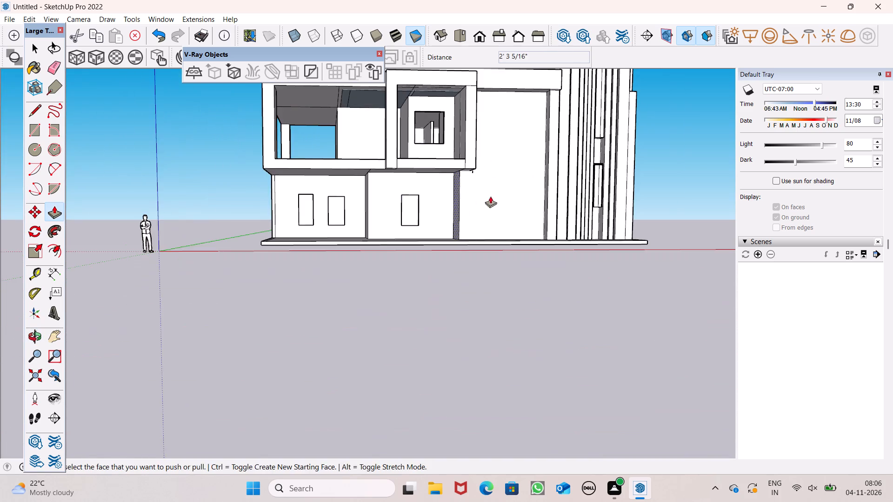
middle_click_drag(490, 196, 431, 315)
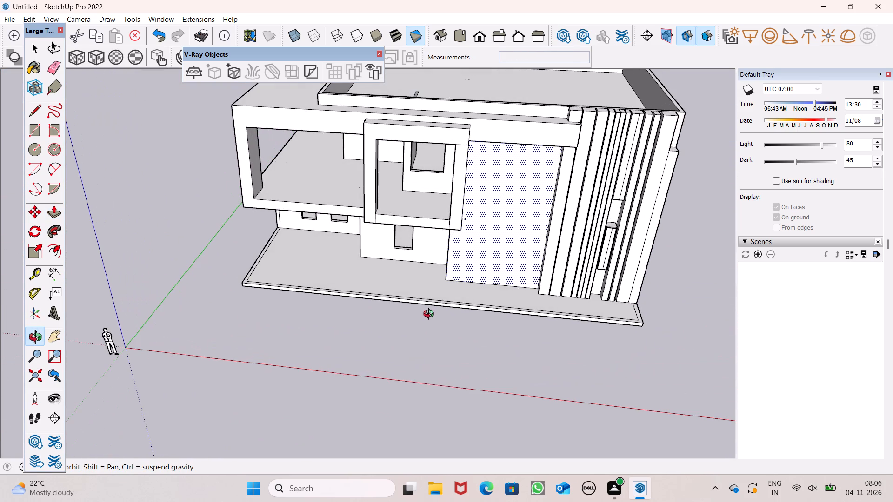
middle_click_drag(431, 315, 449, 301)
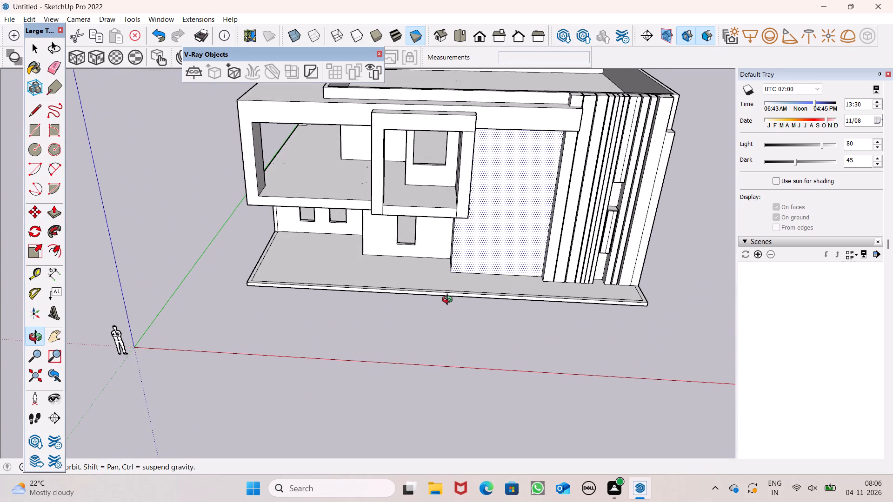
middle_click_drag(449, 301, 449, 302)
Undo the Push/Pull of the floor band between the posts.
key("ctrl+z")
Push/Pull the floor band between the posts outward 2' 3 5/16" with a new starting face, flush with the posts' fronts.
middle_click_drag(472, 246, 490, 344)
scroll(430, 253, "up", 8)
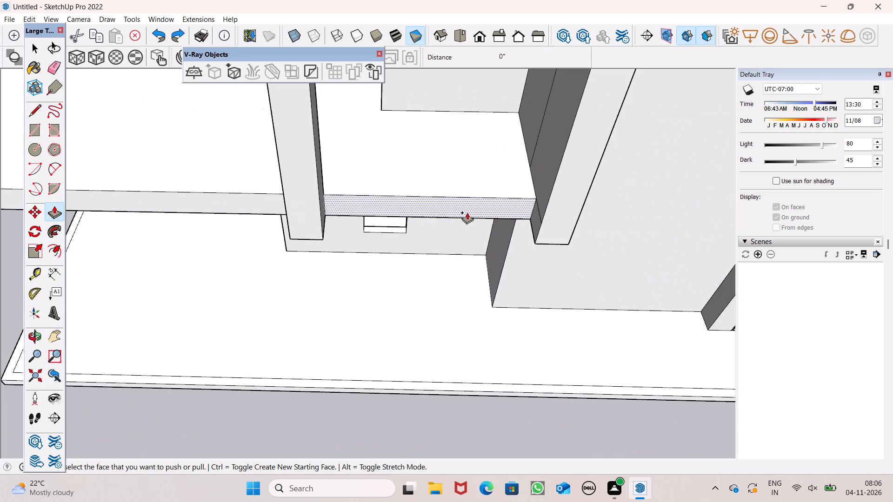
scroll(473, 212, "up", 6)
left_click_drag(501, 211, 612, 229)
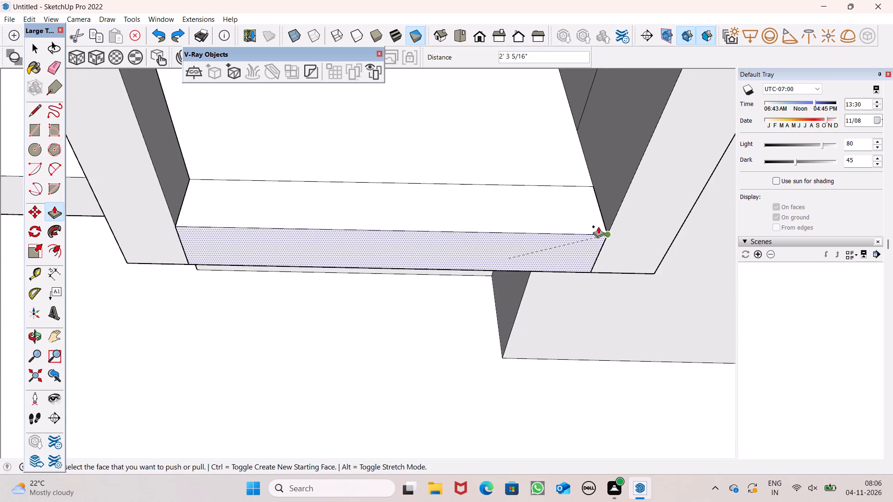
Examine the closed projecting frame, its bottom corners and the ground-floor wall beneath it from above and below.
scroll(556, 215, "down", 7)
middle_click_drag(563, 237, 544, 138)
scroll(544, 138, "up", 1)
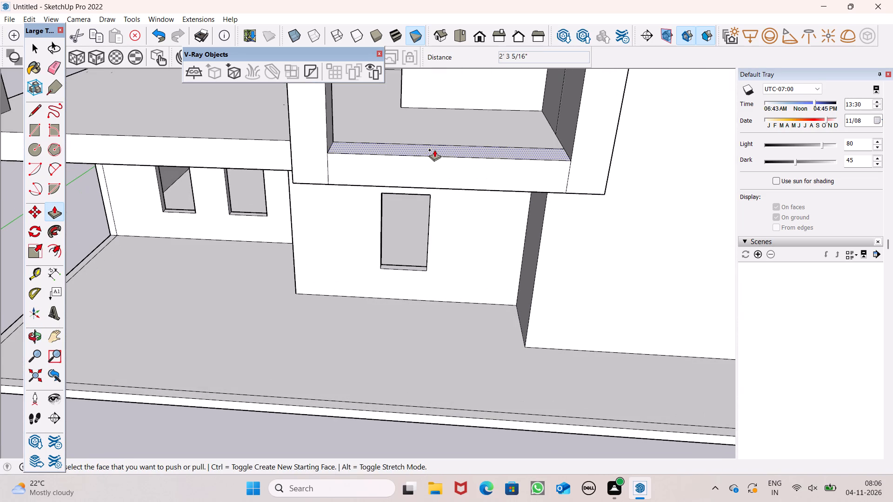
middle_click_drag(435, 150, 444, 119)
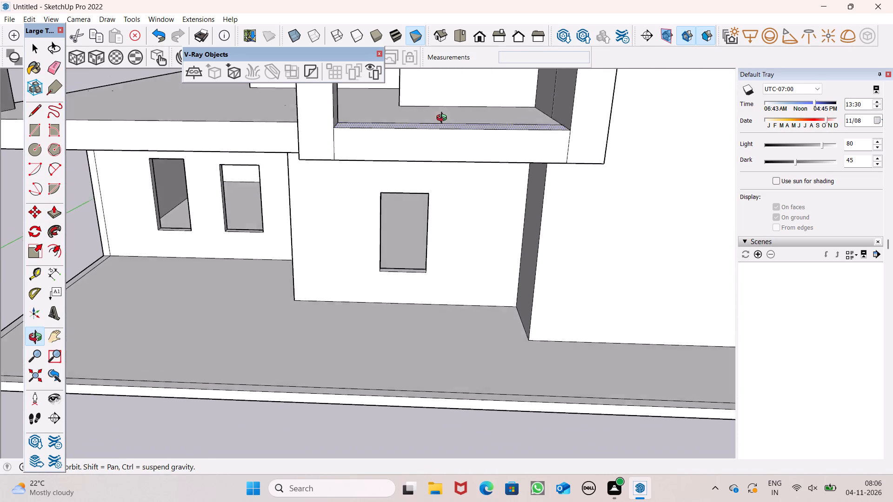
middle_click_drag(444, 119, 444, 112)
scroll(458, 169, "down", 3)
middle_click_drag(461, 173, 440, 188)
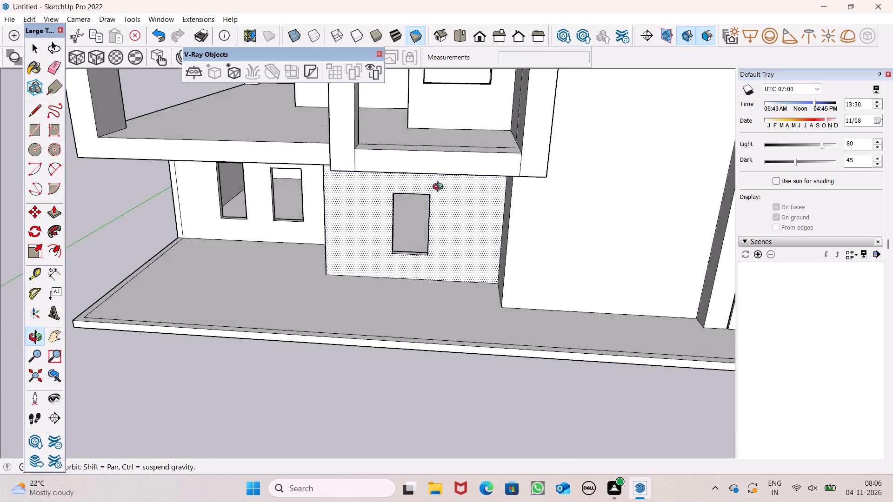
middle_click_drag(440, 188, 407, 304)
key("space")
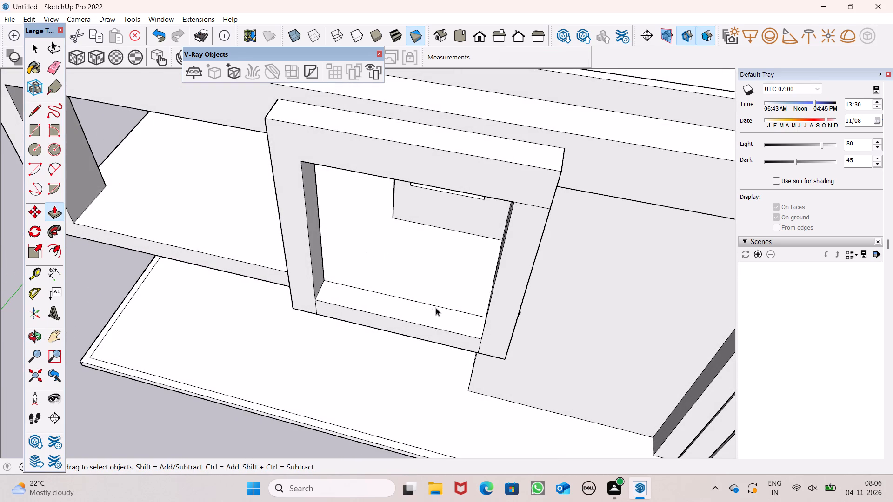
middle_click_drag(436, 308, 492, 183)
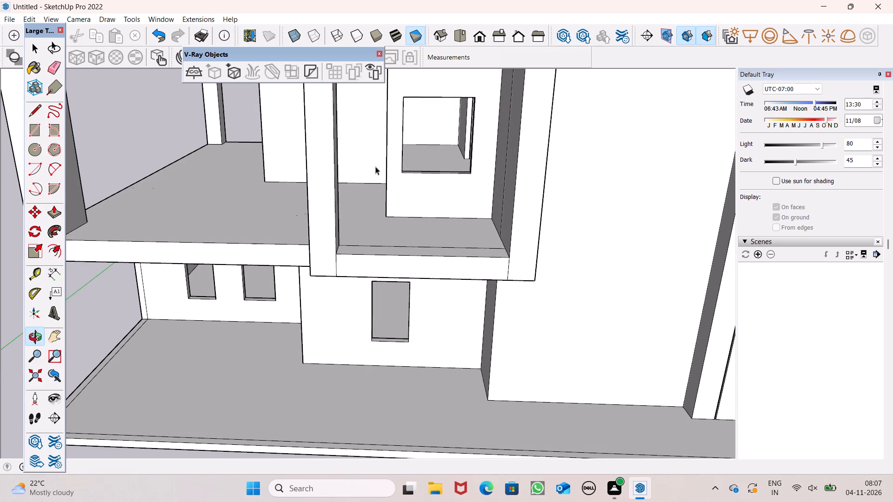
middle_click_drag(585, 197, 580, 110)
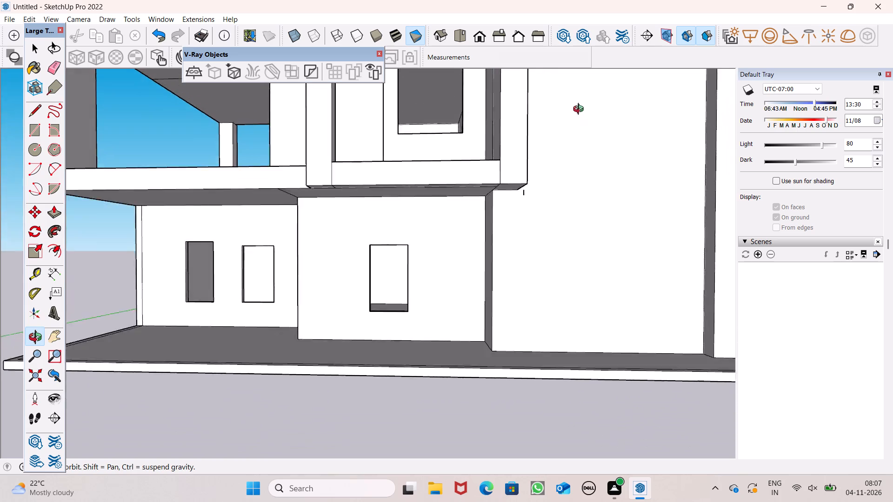
middle_click_drag(580, 110, 575, 126)
middle_click(575, 126)
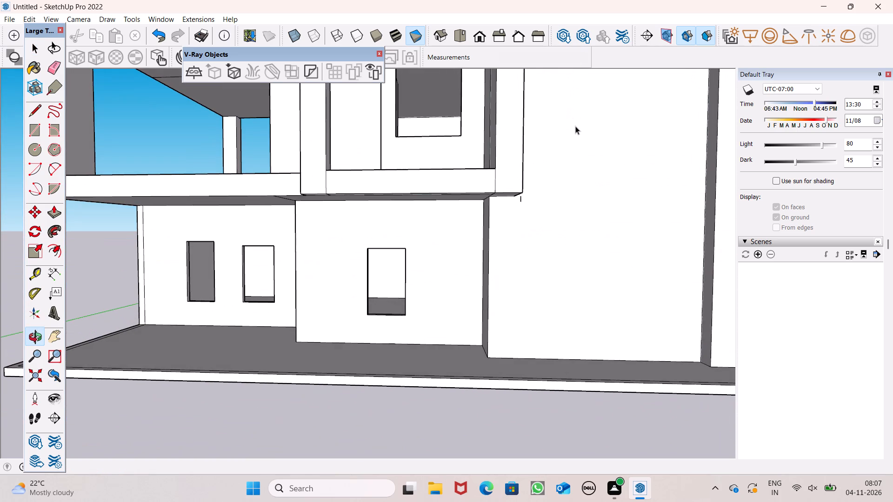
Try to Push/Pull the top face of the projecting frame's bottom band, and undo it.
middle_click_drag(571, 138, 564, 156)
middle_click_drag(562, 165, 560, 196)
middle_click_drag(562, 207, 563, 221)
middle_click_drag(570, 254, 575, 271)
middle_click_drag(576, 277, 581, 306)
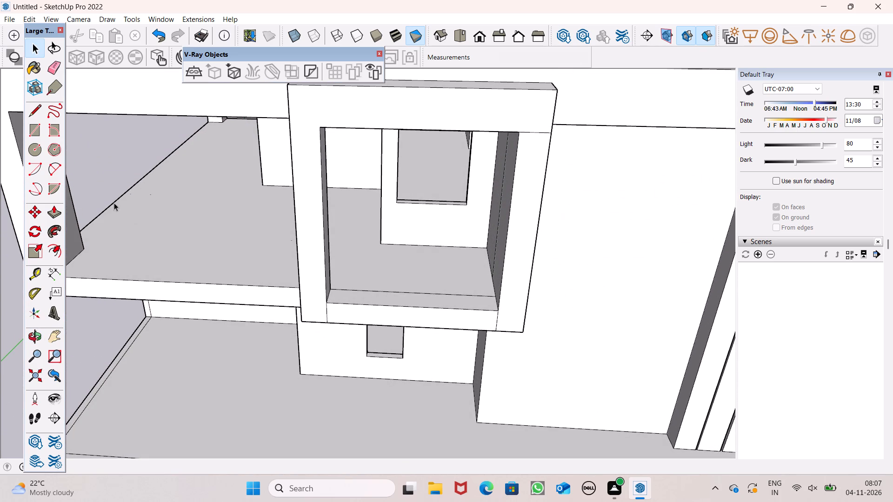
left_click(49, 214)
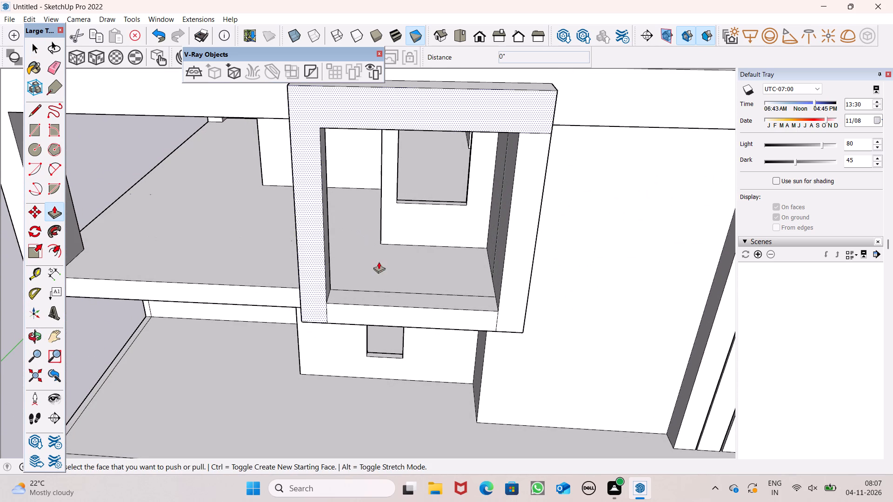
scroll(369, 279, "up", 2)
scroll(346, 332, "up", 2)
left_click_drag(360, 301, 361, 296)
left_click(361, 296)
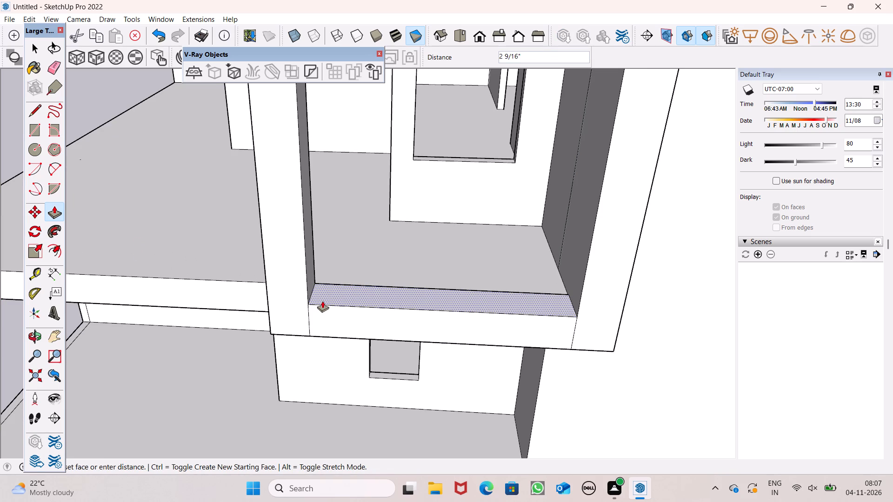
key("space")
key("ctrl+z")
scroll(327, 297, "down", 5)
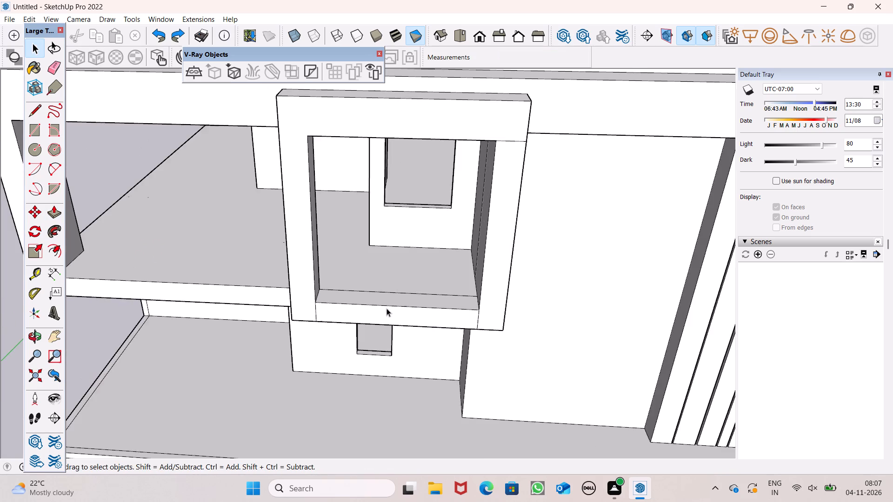
Erase the two seam lines where the projecting frame's bottom band meets the posts, and the short stray edge beside its bottom corner.
middle_click_drag(387, 308, 420, 217)
middle_click_drag(379, 207, 303, 198)
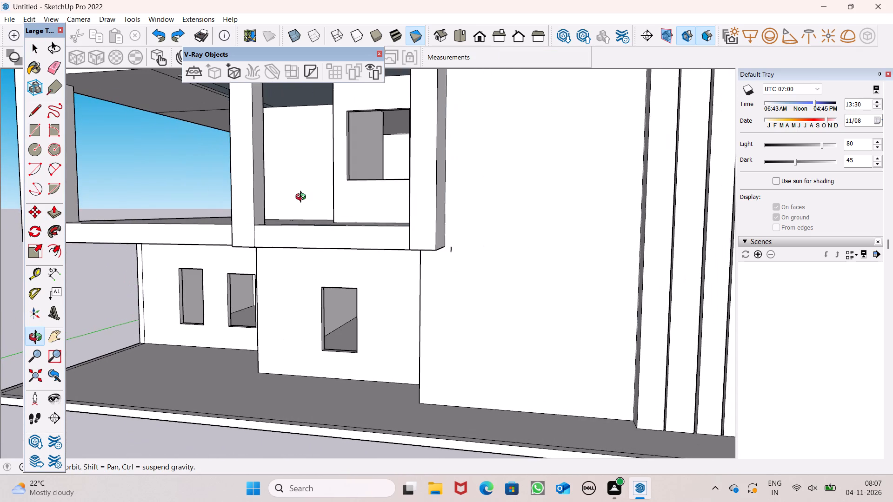
middle_click_drag(303, 198, 303, 196)
left_click_drag(39, 100, 44, 106)
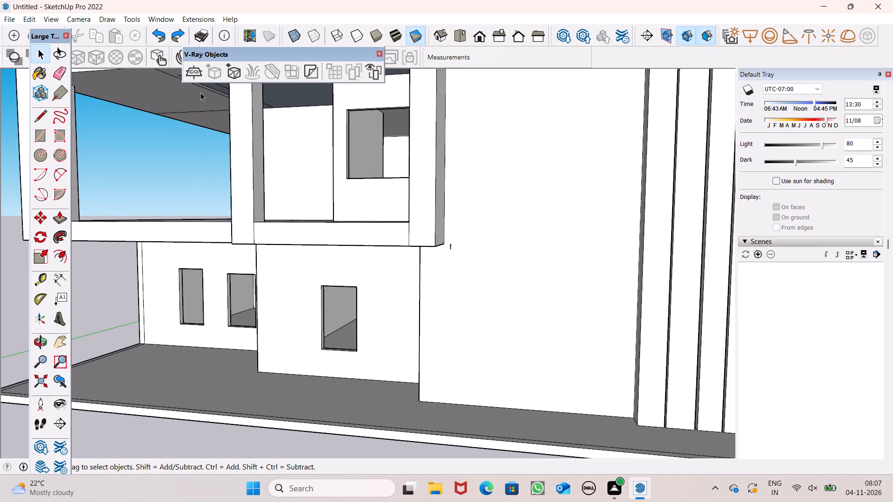
scroll(130, 103, "down", 3)
middle_click_drag(140, 145, 225, 195)
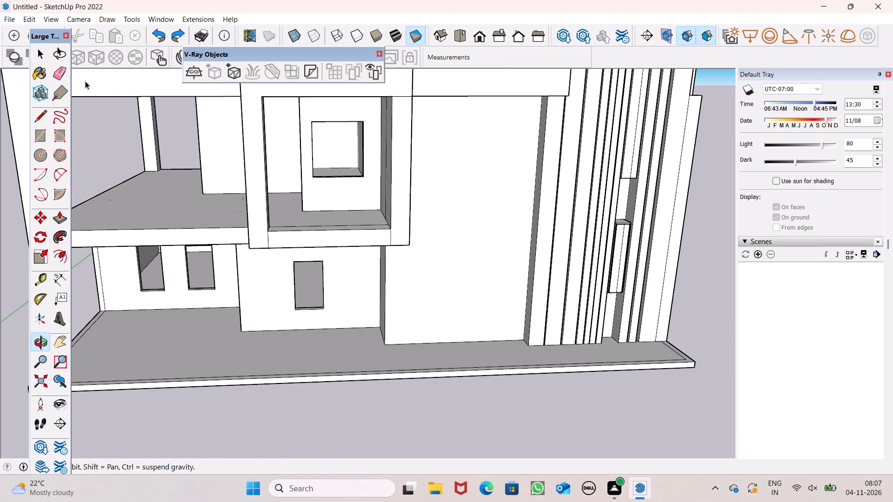
left_click(53, 77)
scroll(217, 288, "up", 6)
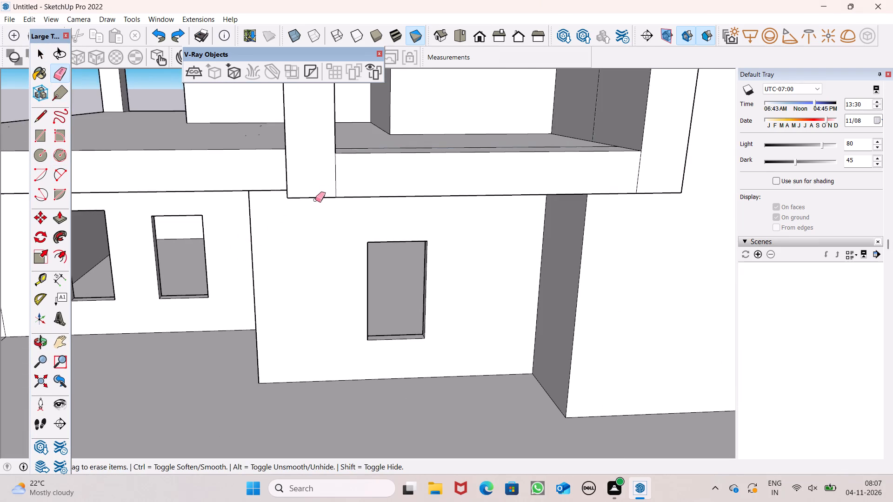
left_click_drag(328, 187, 352, 179)
scroll(273, 184, "down", 4)
middle_click_drag(407, 202, 315, 191)
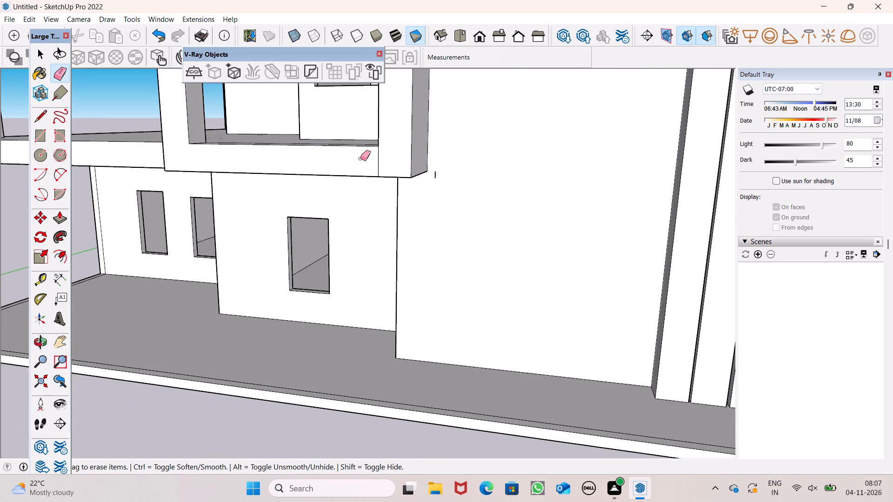
left_click_drag(375, 167, 384, 165)
left_click(435, 178)
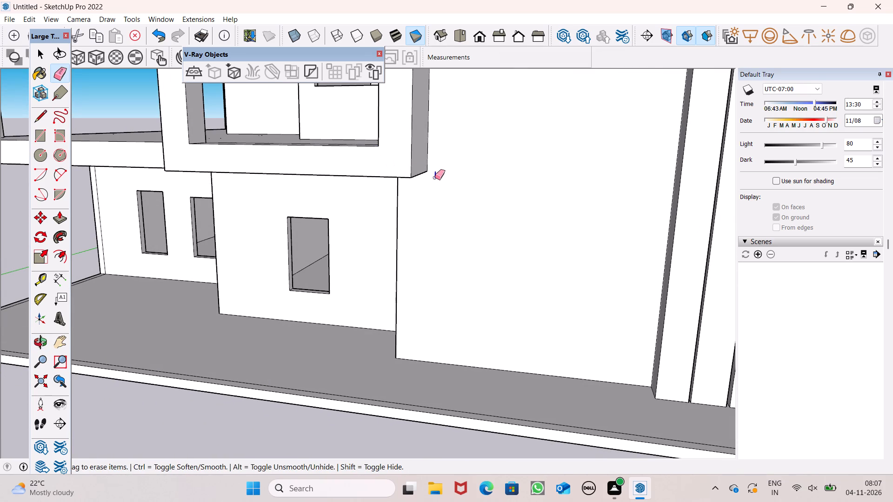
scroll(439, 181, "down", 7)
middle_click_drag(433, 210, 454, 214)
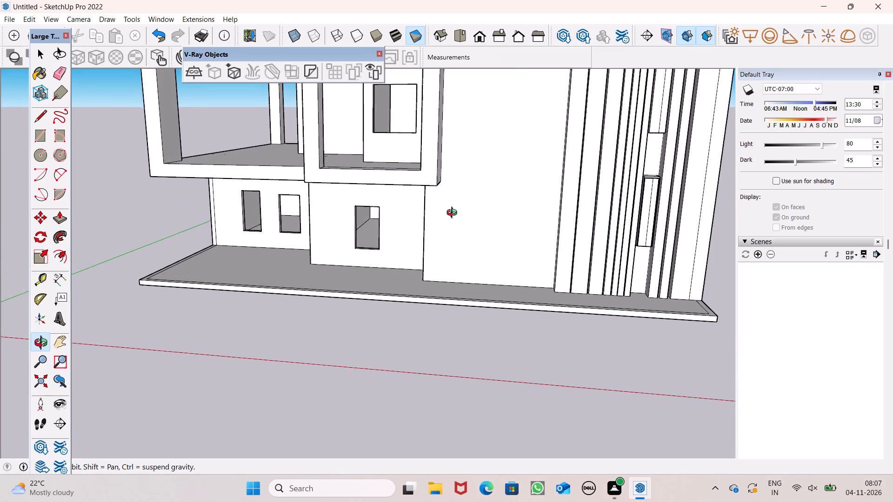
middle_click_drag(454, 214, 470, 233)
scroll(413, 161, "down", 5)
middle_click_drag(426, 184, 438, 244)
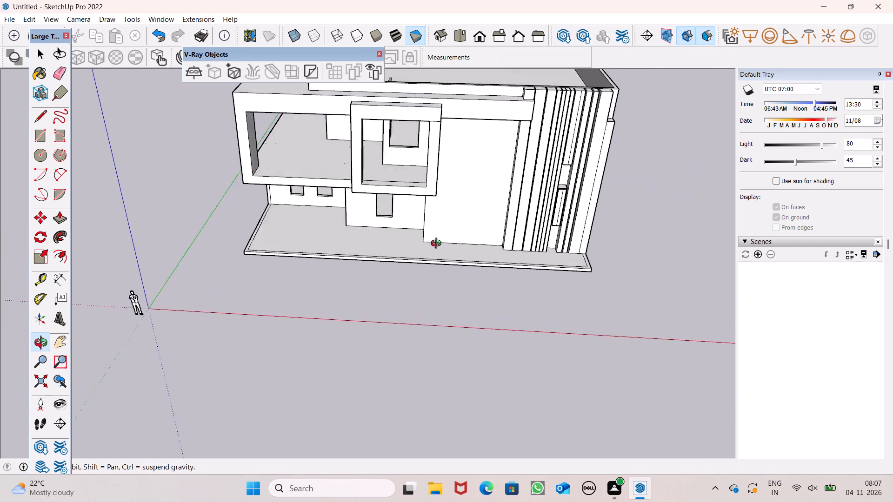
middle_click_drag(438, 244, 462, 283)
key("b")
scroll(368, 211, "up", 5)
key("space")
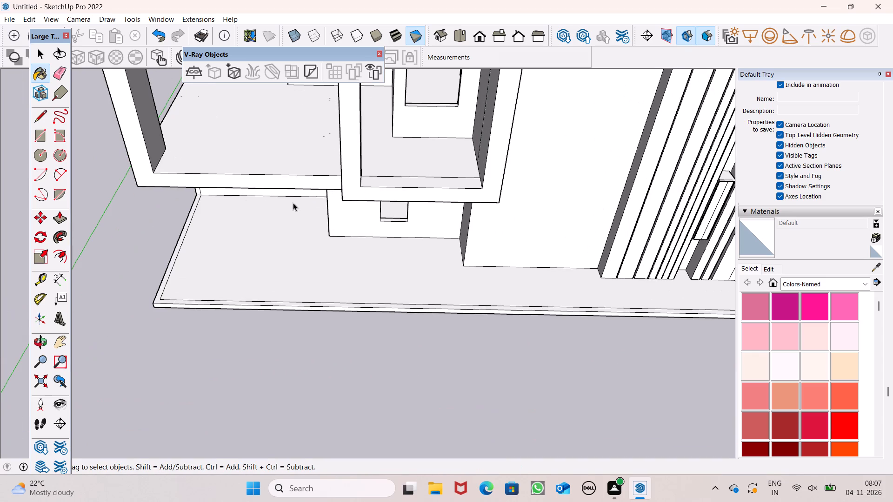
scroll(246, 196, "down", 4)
Place a guide line on the terrace floor parallel to its front edge, about 4 5/8" inward from that edge.
left_click(42, 277)
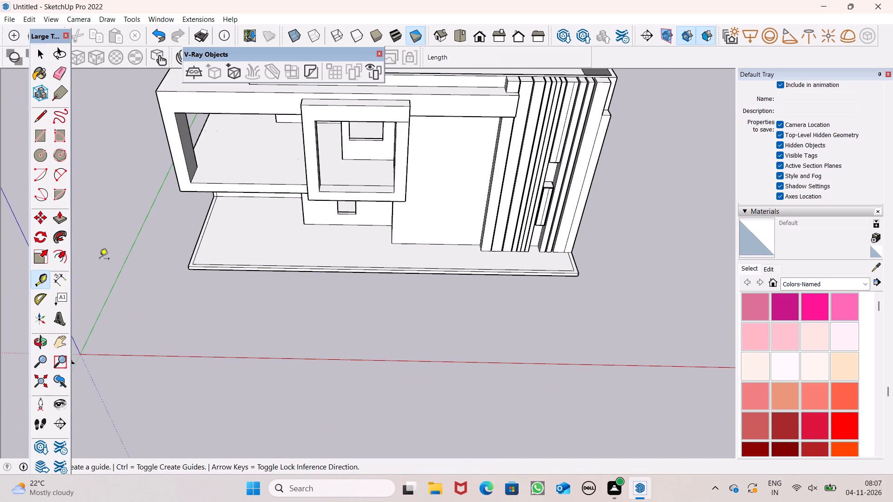
scroll(206, 225, "up", 6)
middle_click_drag(275, 177, 272, 258)
scroll(316, 189, "up", 1)
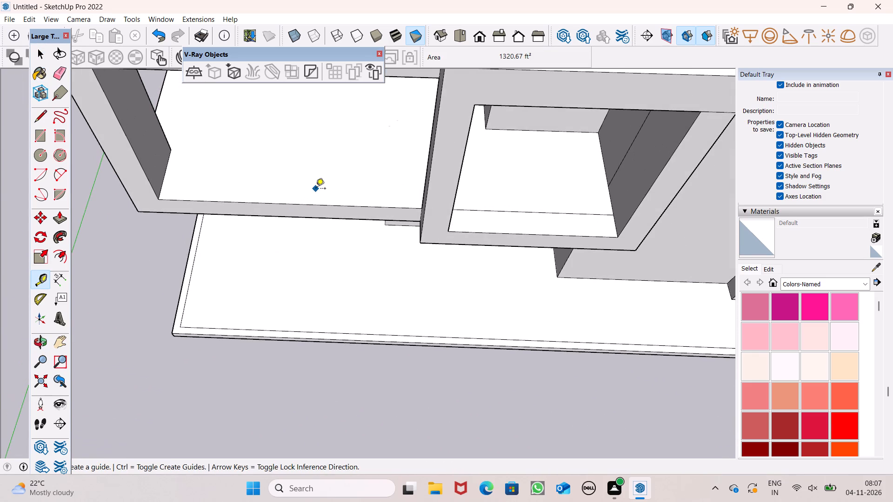
scroll(299, 194, "down", 3)
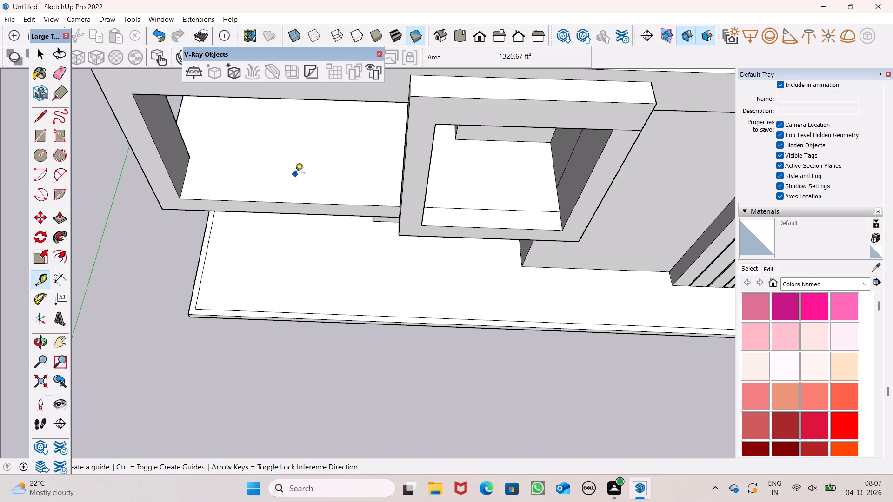
scroll(299, 186, "down", 1)
scroll(291, 214, "up", 4)
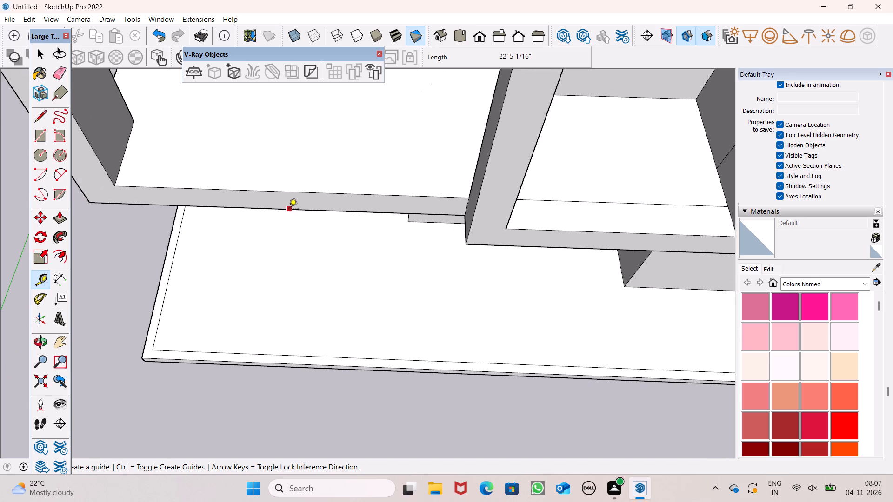
scroll(289, 210, "up", 1)
scroll(300, 193, "down", 6)
middle_click_drag(336, 198, 336, 222)
scroll(333, 206, "up", 2)
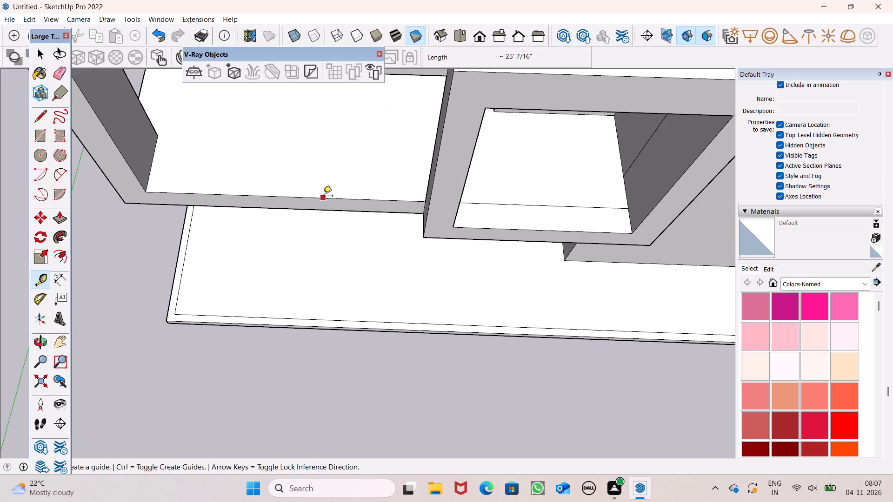
left_click(323, 196)
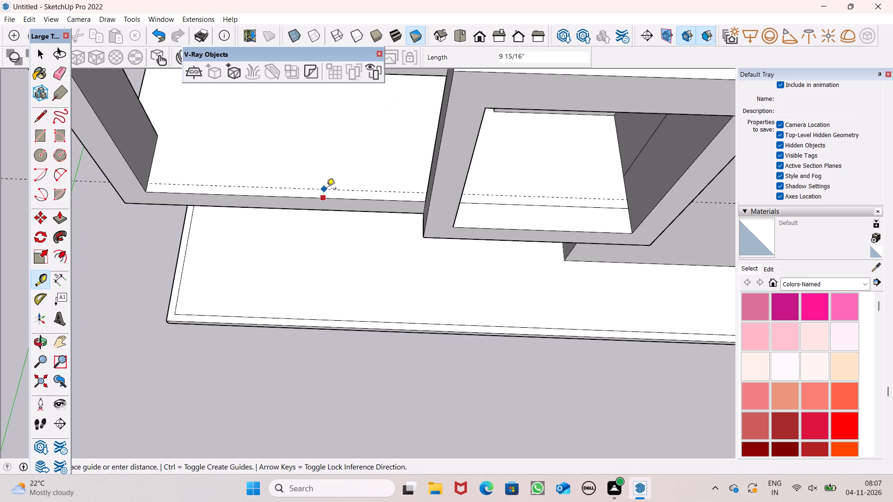
scroll(327, 189, "up", 6)
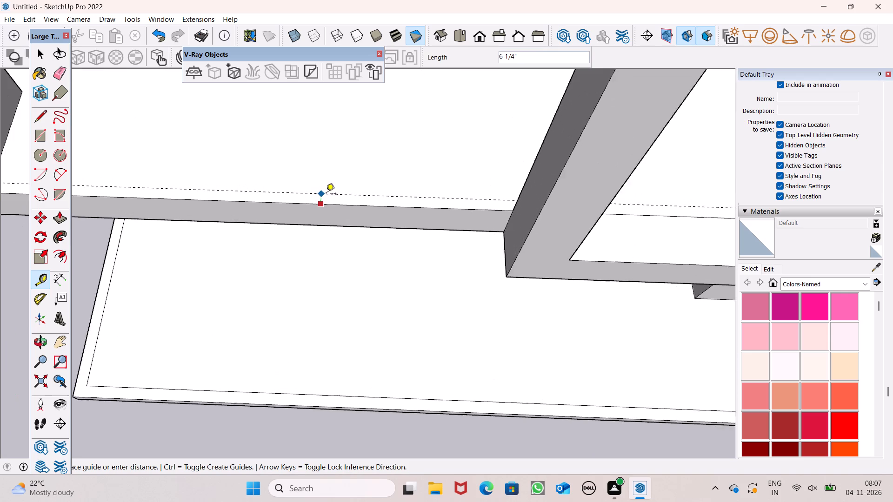
scroll(326, 194, "up", 5)
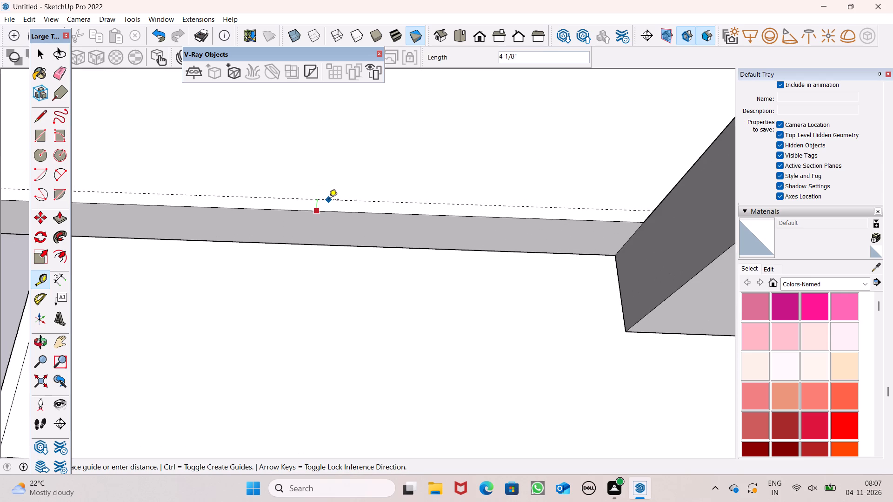
left_click(330, 198)
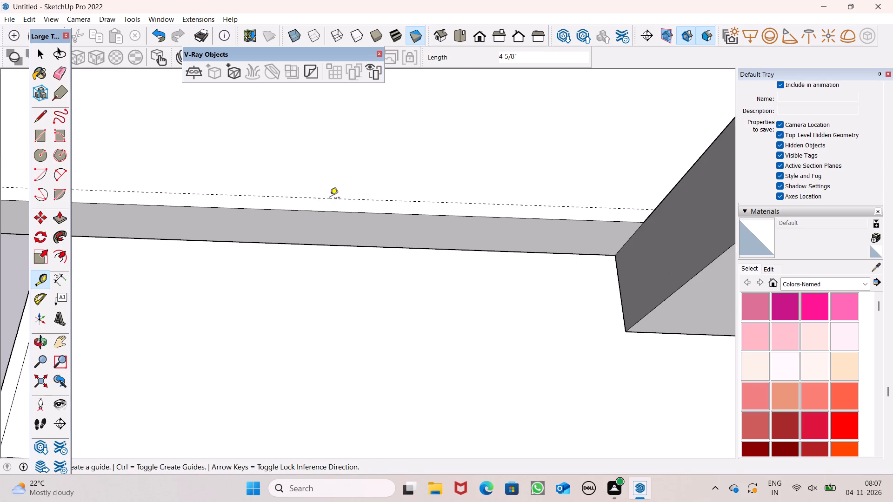
Place a second parallel guide line on the terrace floor, 3" further inward from the first guide.
left_click(329, 198)
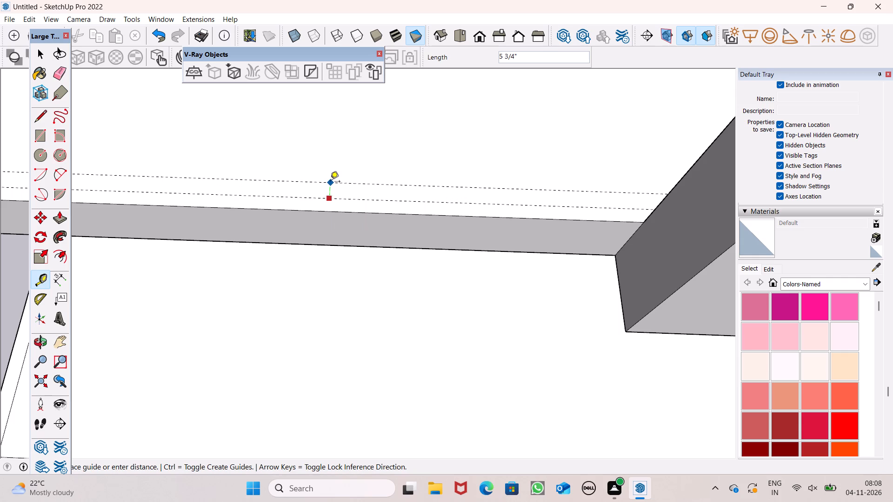
type("3\"")
key("Return")
key("space")
Draw a thin rectangle between the two guides, about 39' 6" long, from the terrace's outer side wall to the projecting frame's far side.
scroll(371, 217, "down", 4)
scroll(350, 185, "down", 4)
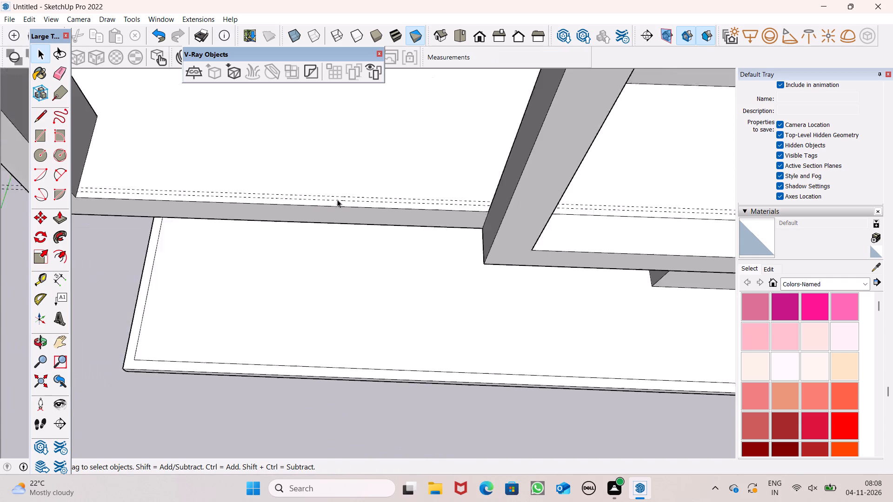
scroll(337, 199, "down", 2)
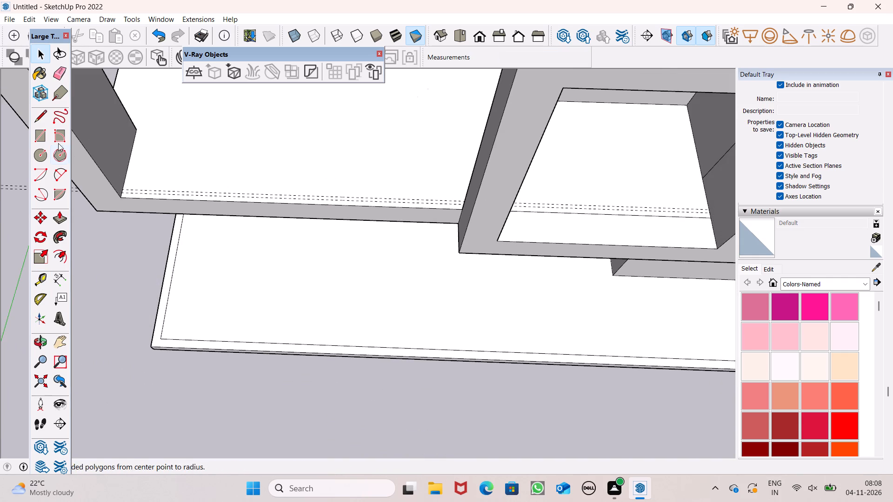
left_click(47, 141)
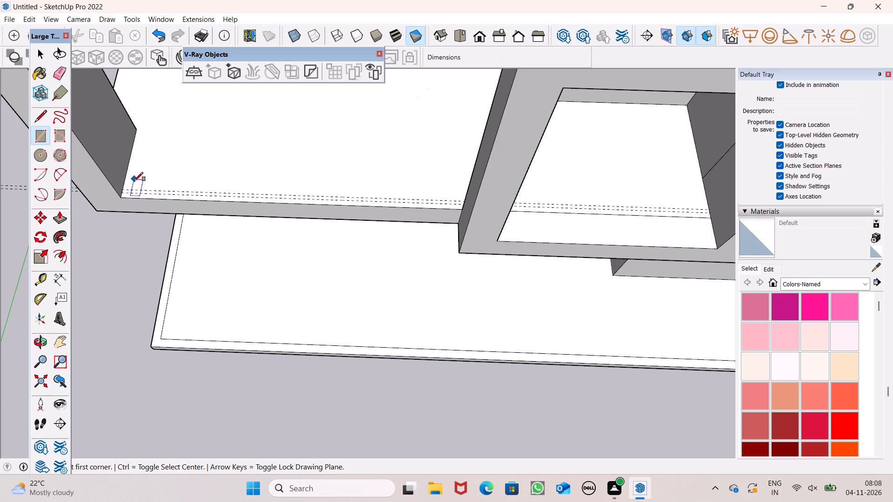
scroll(141, 150, "up", 1)
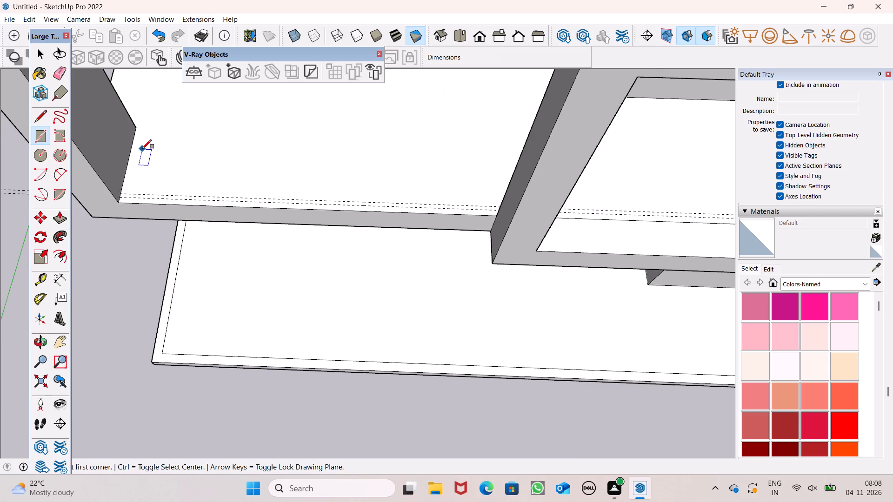
scroll(142, 148, "up", 3)
scroll(142, 209, "up", 4)
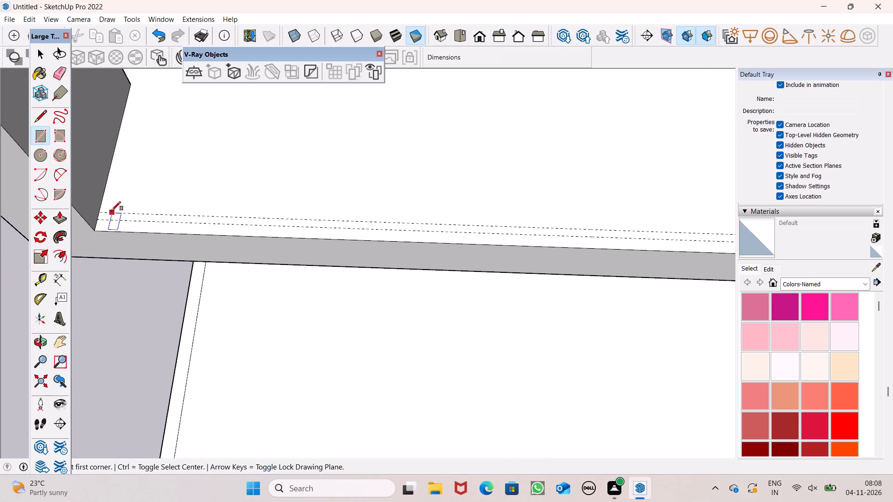
left_click(100, 212)
scroll(200, 233, "down", 6)
scroll(164, 208, "down", 7)
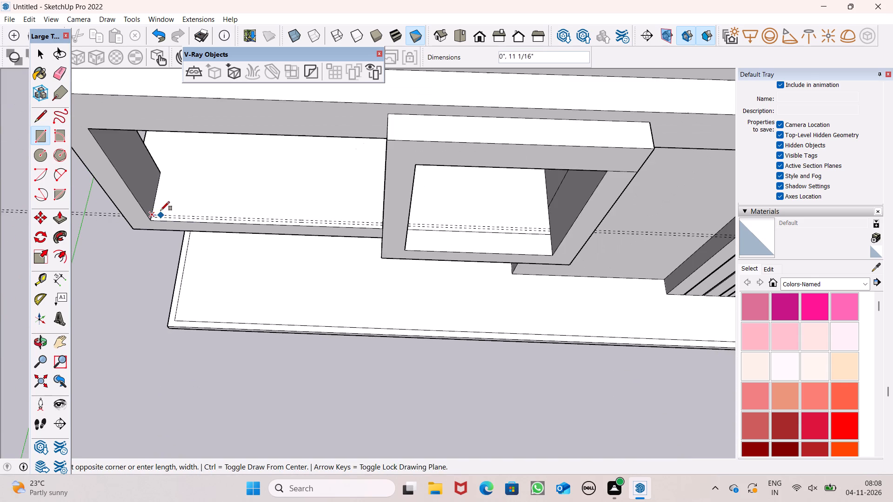
scroll(492, 226, "up", 9)
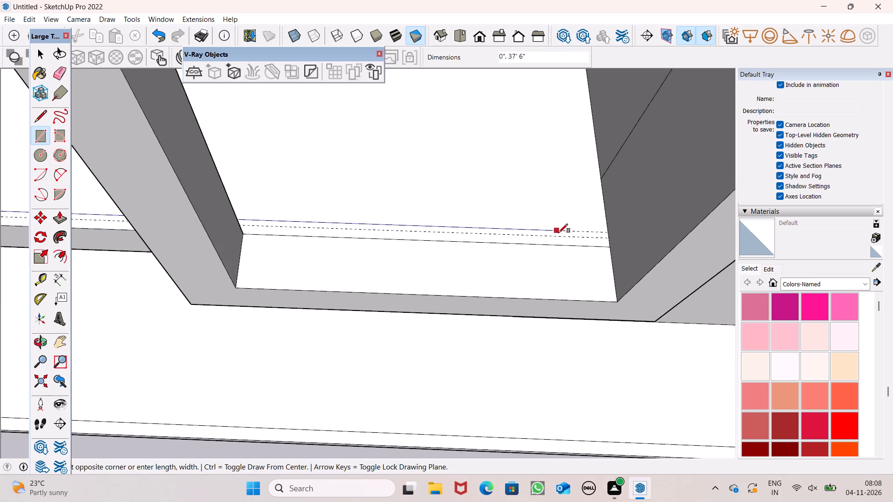
scroll(586, 234, "up", 4)
left_click(611, 241)
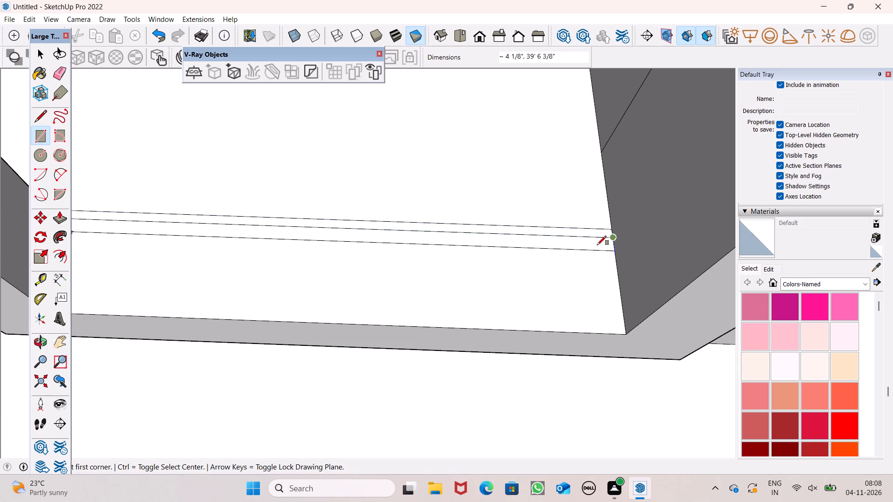
scroll(520, 267, "down", 5)
scroll(586, 248, "down", 10)
scroll(247, 284, "down", 1)
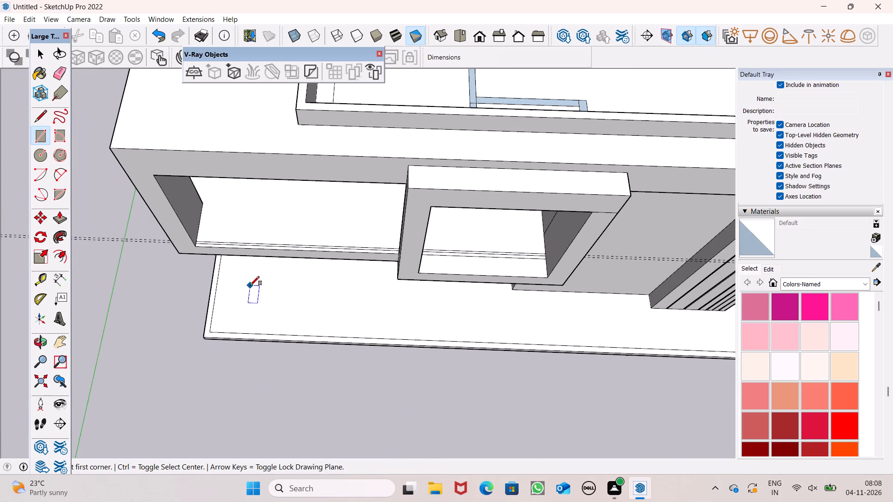
Erase the two guide lines running along the terrace floor.
left_click(60, 73)
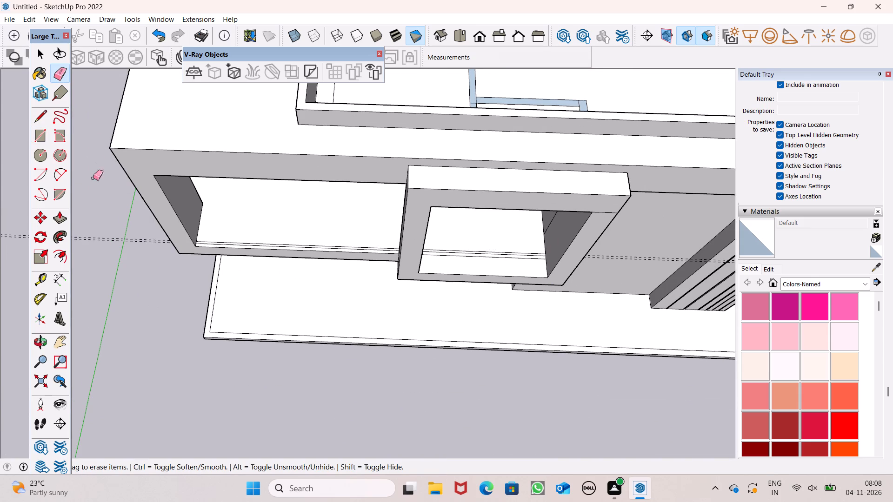
left_click_drag(99, 218, 94, 249)
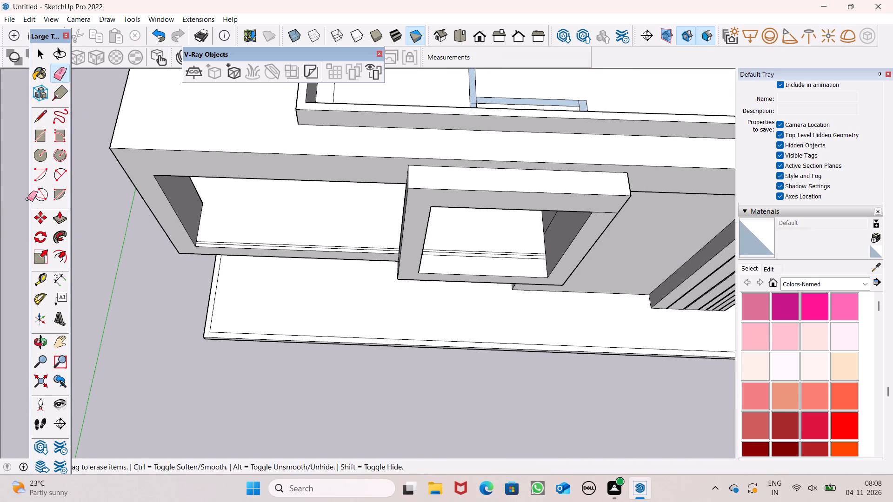
Push/Pull the thin strip on the terrace floor up 4' to form a parapet along the terrace front.
left_click_drag(54, 218, 60, 216)
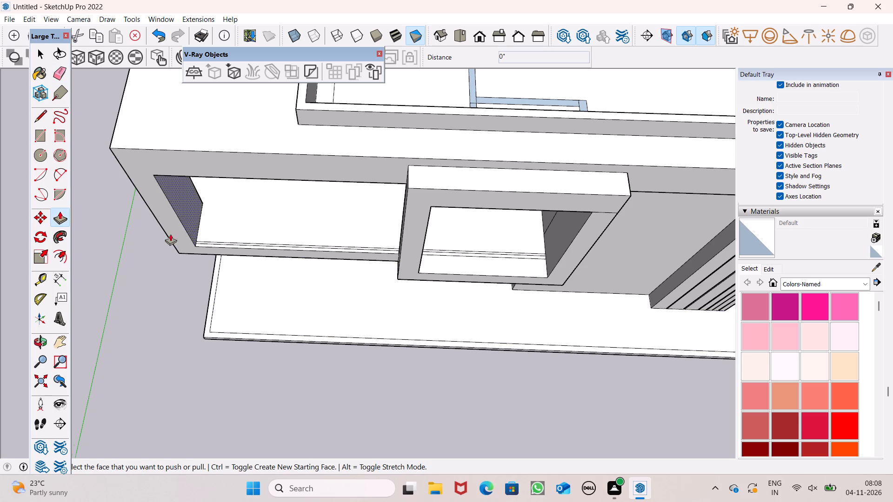
scroll(170, 234, "up", 14)
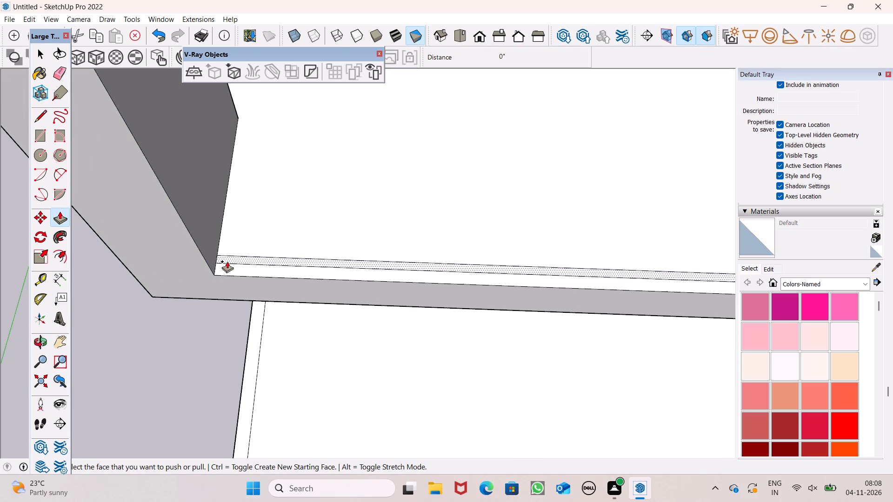
left_click_drag(227, 261, 218, 197)
key("3")
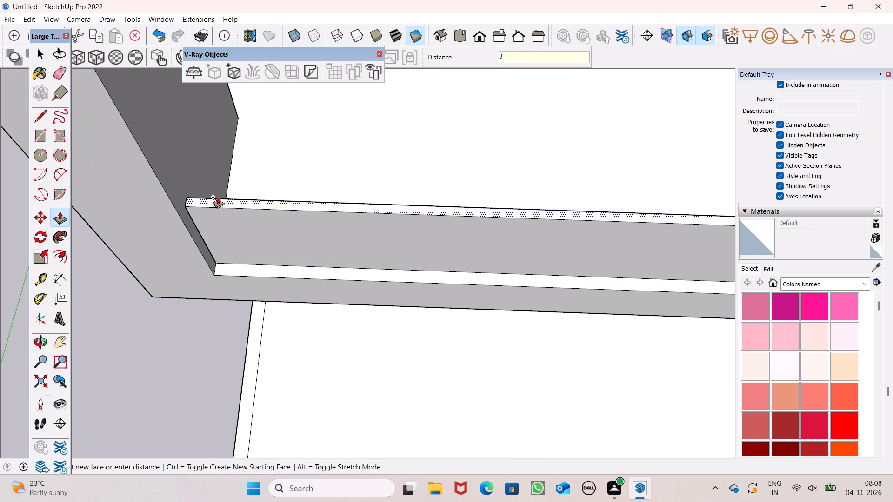
left_click_drag(218, 197, 215, 192)
key("BackSpace")
type("4'")
key("Return")
scroll(207, 203, "down", 6)
middle_click_drag(262, 232, 278, 83)
scroll(277, 83, "up", 1)
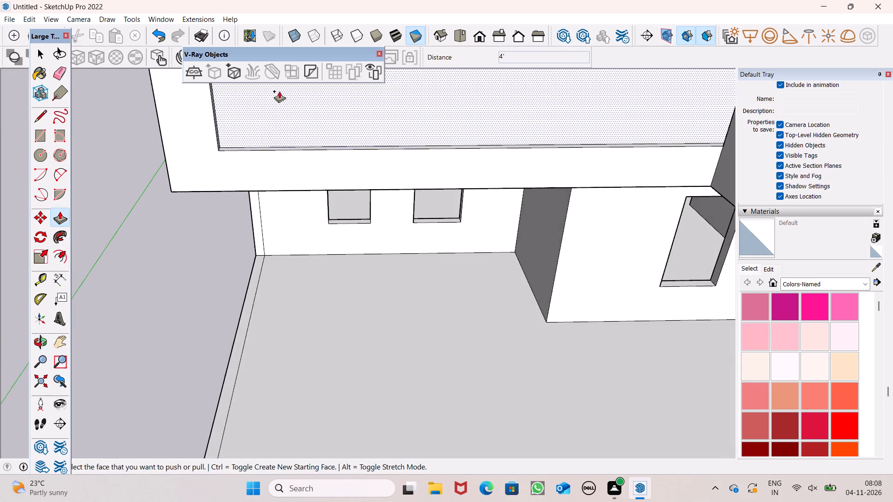
scroll(253, 193, "down", 8)
middle_click_drag(249, 209, 253, 124)
scroll(253, 124, "up", 1)
key("space")
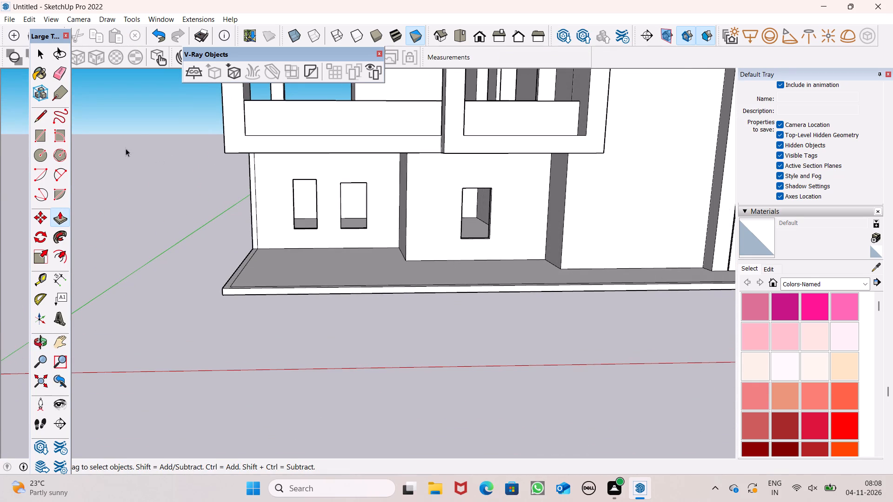
Measure the height of the new parapet at its end beside the first terrace frame's side wall.
left_click(58, 280)
scroll(179, 161, "up", 6)
scroll(186, 207, "down", 7)
scroll(195, 162, "up", 7)
scroll(207, 198, "down", 7)
middle_click_drag(195, 231, 154, 289)
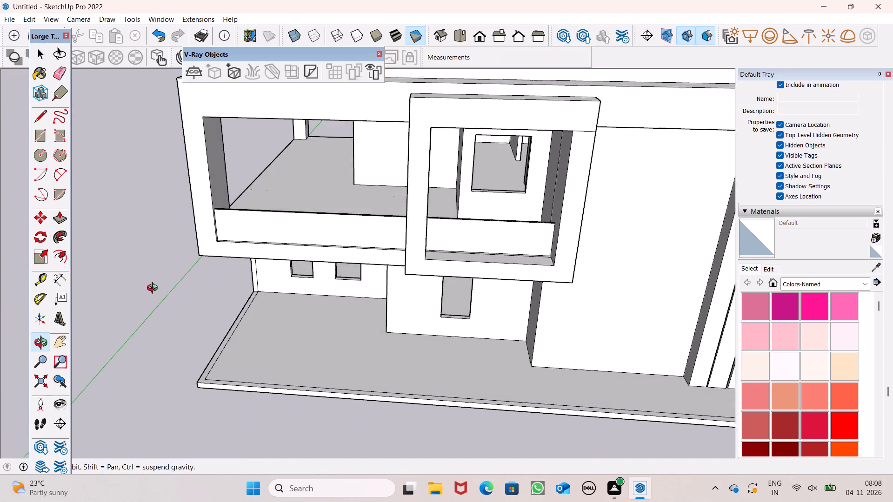
middle_click_drag(154, 289, 163, 312)
scroll(180, 253, "up", 8)
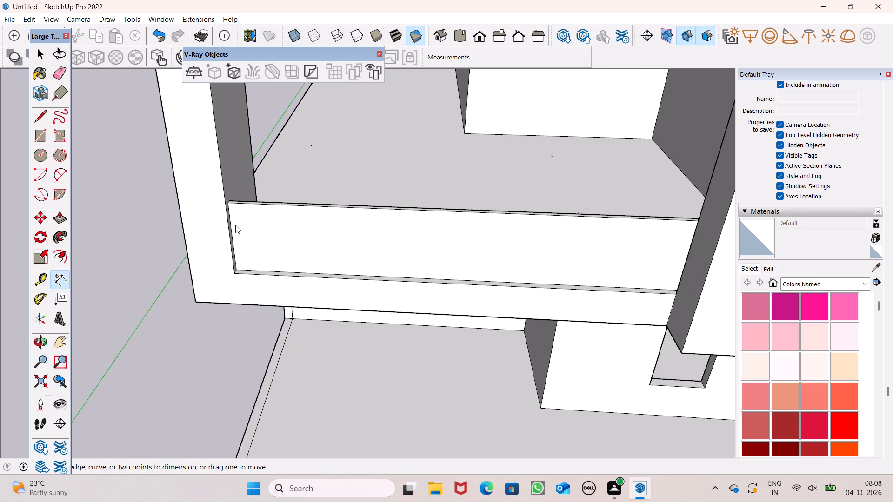
scroll(235, 225, "up", 5)
left_click(226, 190)
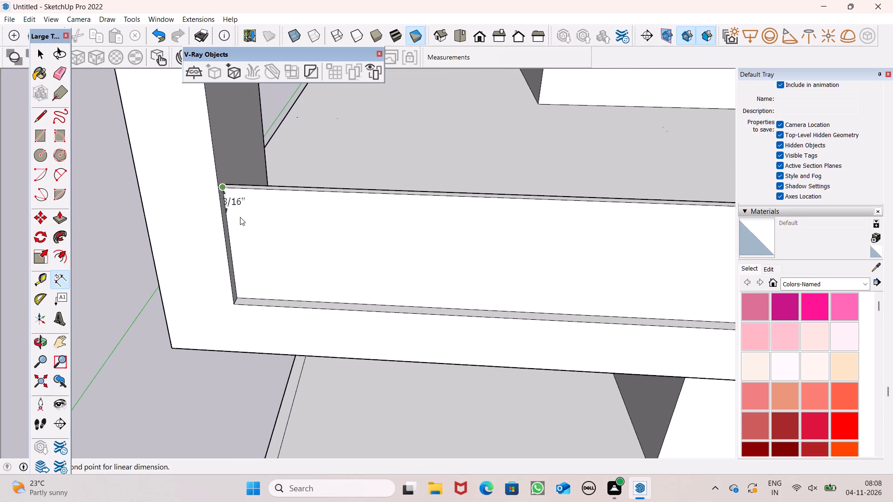
left_click(236, 295)
left_click(239, 298)
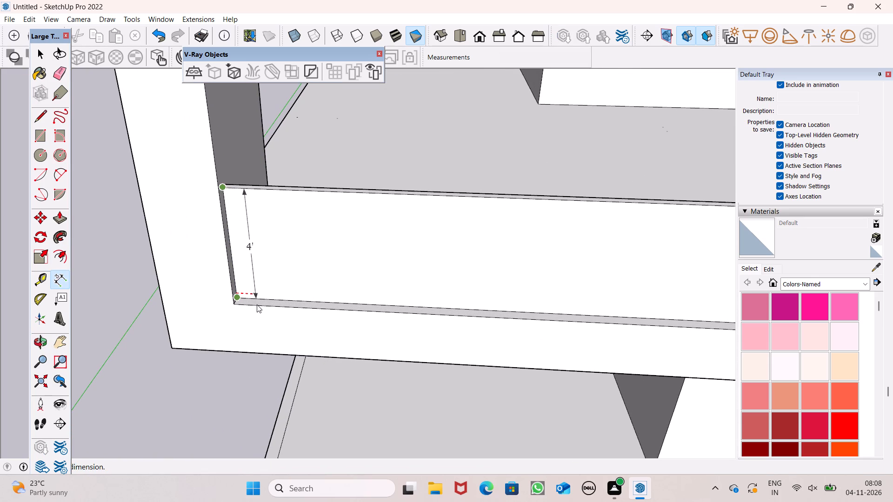
key("space")
Paint the parapet's front face with Translucent Glass Gray from the Glass and Mirrors materials.
scroll(210, 261, "down", 5)
middle_click_drag(231, 283, 246, 291)
scroll(104, 257, "down", 3)
left_click(810, 285)
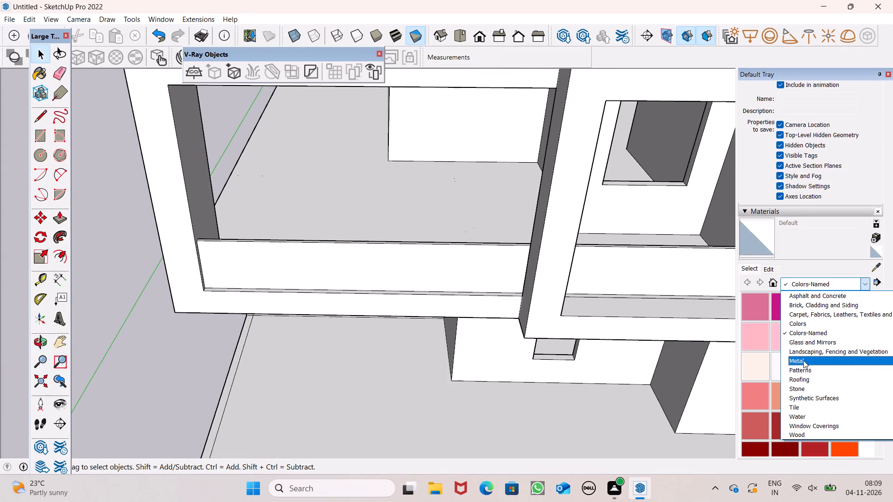
left_click(808, 343)
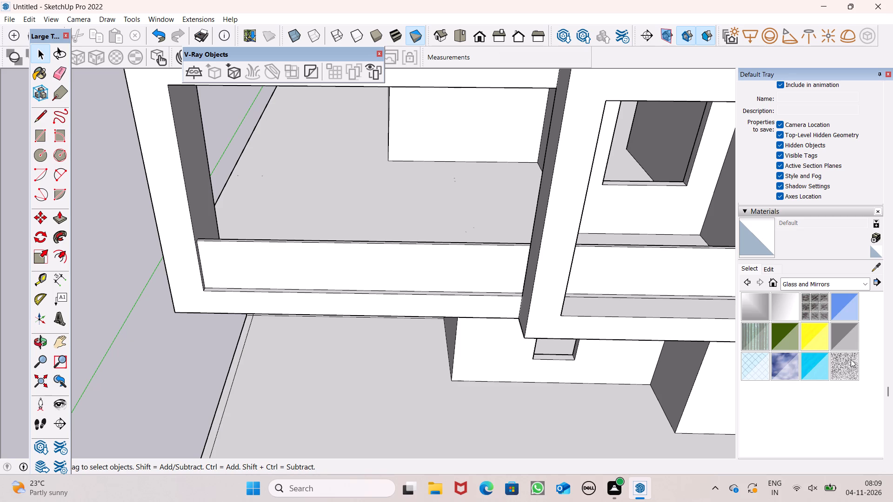
left_click(848, 335)
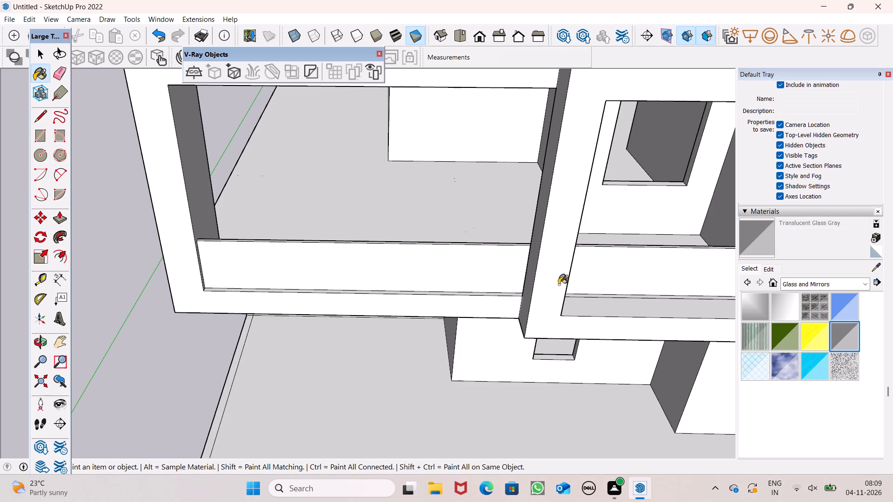
left_click(523, 277)
left_click(480, 261)
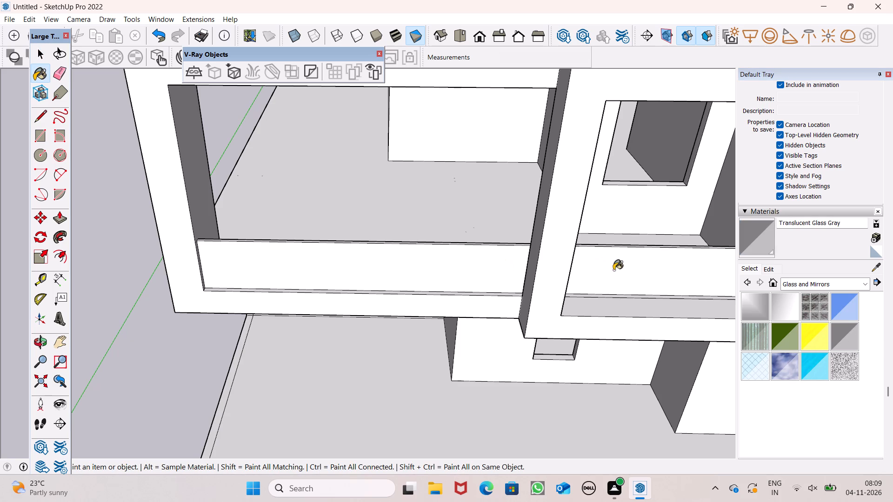
left_click(742, 245)
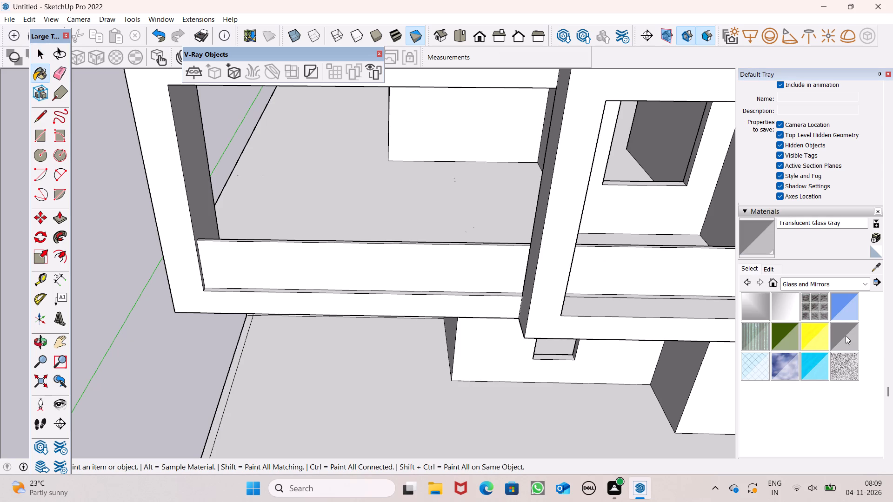
left_click(846, 336)
left_click(453, 268)
middle_click_drag(412, 275, 321, 168)
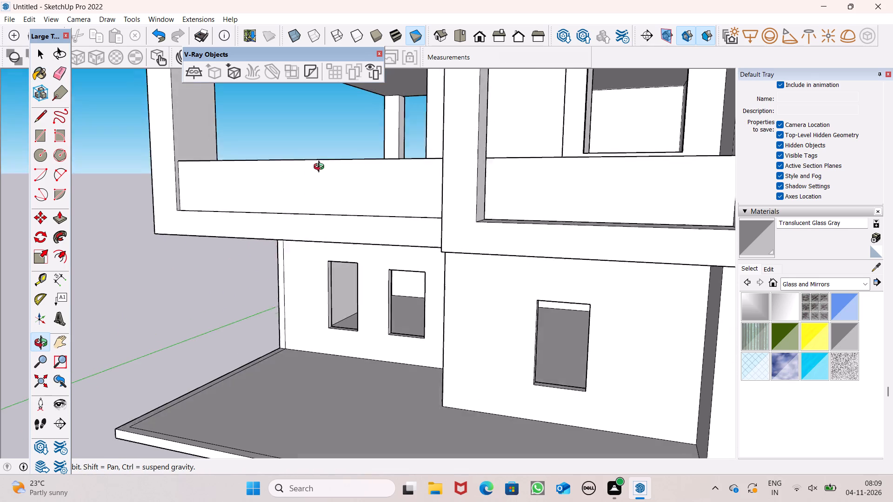
middle_click_drag(321, 168, 338, 165)
key("space")
scroll(349, 184, "down", 6)
middle_click_drag(399, 227, 433, 248)
scroll(431, 250, "up", 1)
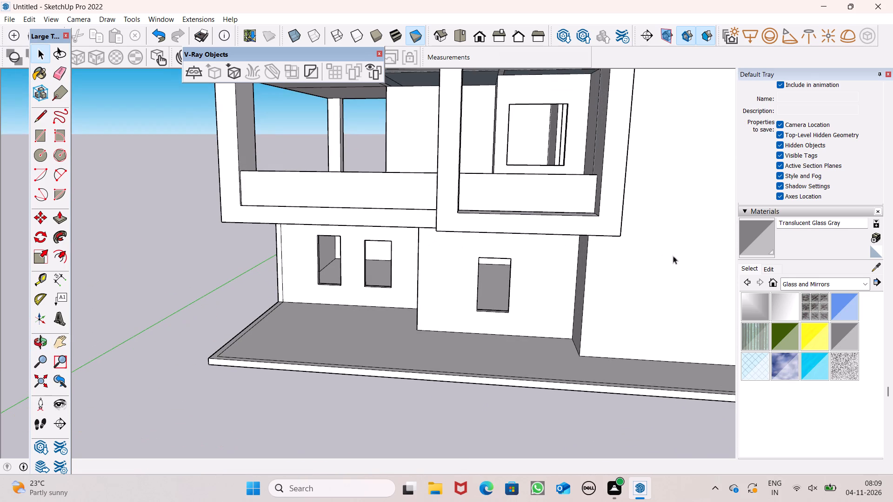
left_click(765, 239)
scroll(376, 191, "up", 3)
left_click(370, 191)
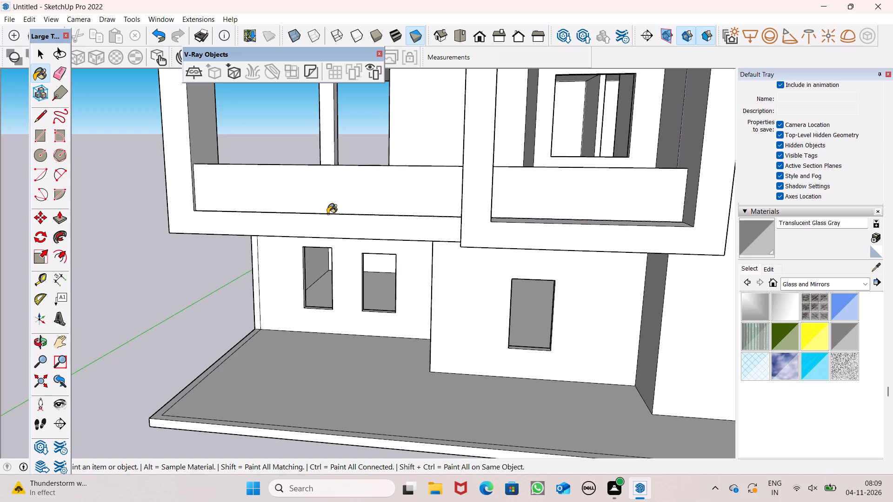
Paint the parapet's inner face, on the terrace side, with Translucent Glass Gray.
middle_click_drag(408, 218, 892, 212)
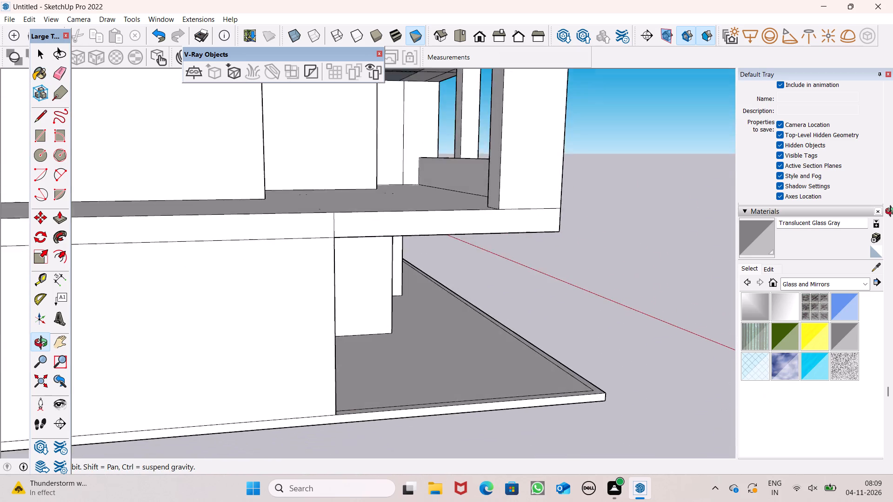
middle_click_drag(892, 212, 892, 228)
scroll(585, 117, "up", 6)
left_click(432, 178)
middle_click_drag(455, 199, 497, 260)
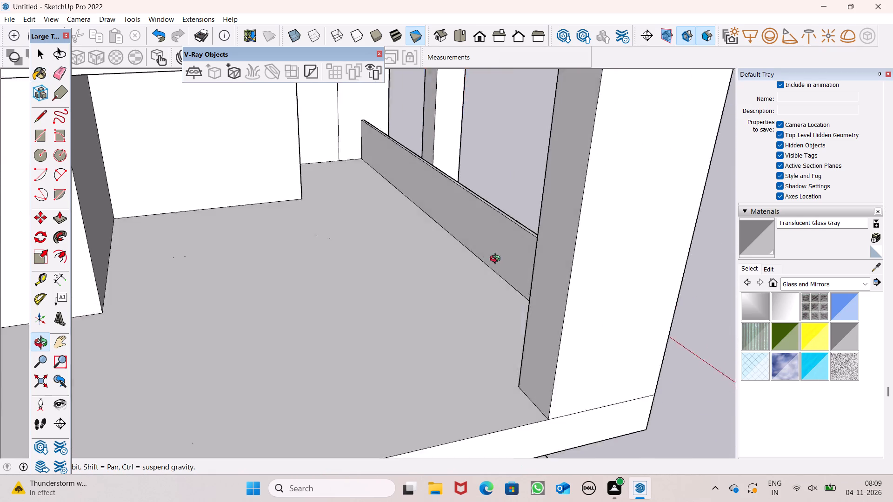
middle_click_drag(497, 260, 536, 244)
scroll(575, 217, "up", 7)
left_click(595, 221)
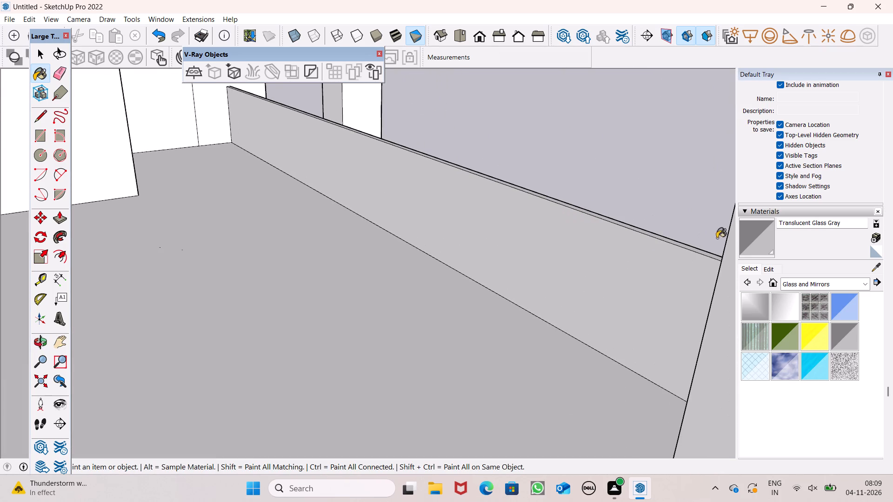
Paint the parapet's inner face with Color B02 from the Colors materials.
left_click(830, 288)
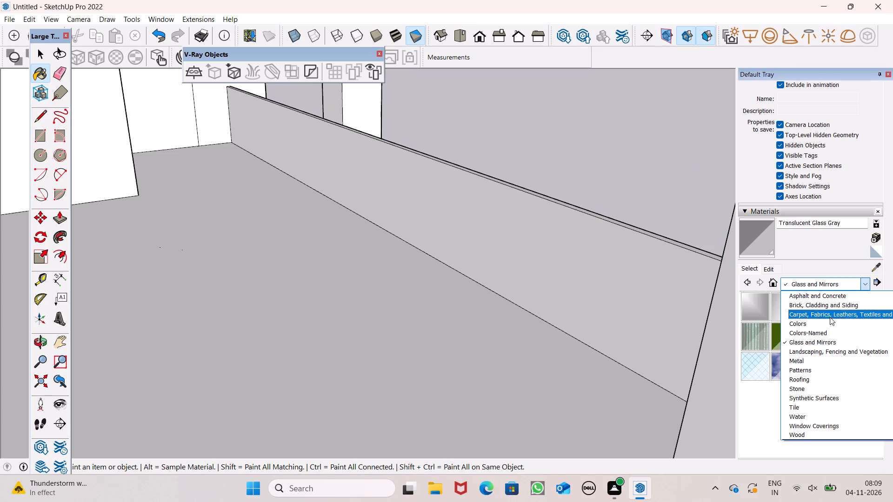
left_click(828, 326)
left_click(831, 321)
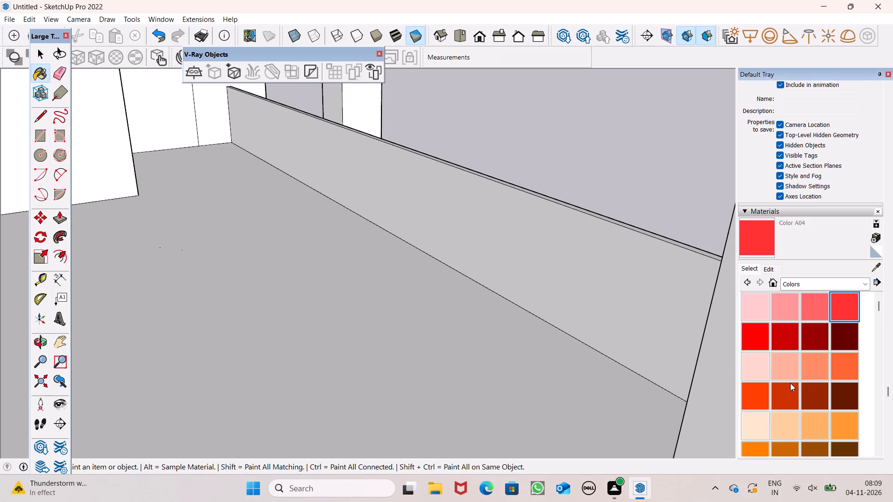
left_click(785, 378)
left_click(790, 362)
left_click(551, 294)
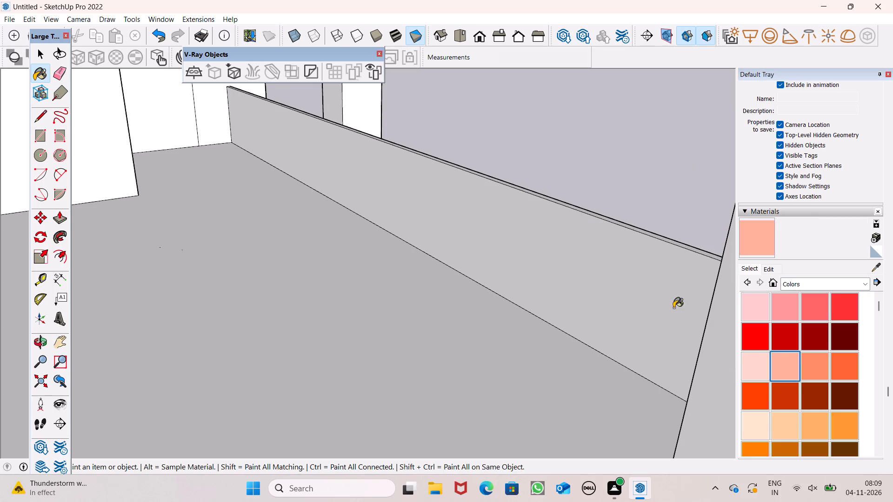
scroll(691, 304, "up", 5)
double_click(669, 286)
scroll(674, 282, "down", 3)
key("space")
Paint the projecting frame's front face and the ground-floor wall below it with Color B02.
middle_click_drag(690, 291, 117, 370)
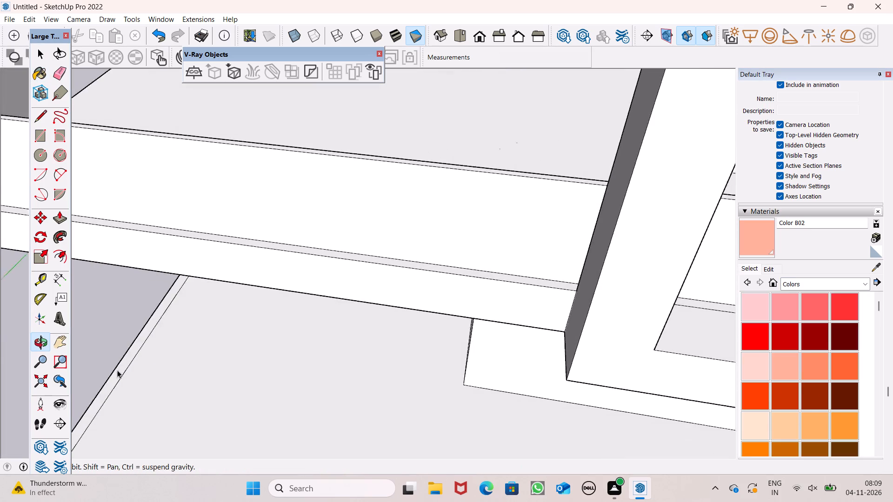
middle_click_drag(117, 370, 118, 370)
scroll(117, 370, "up", 1)
scroll(393, 287, "down", 6)
left_click(766, 246)
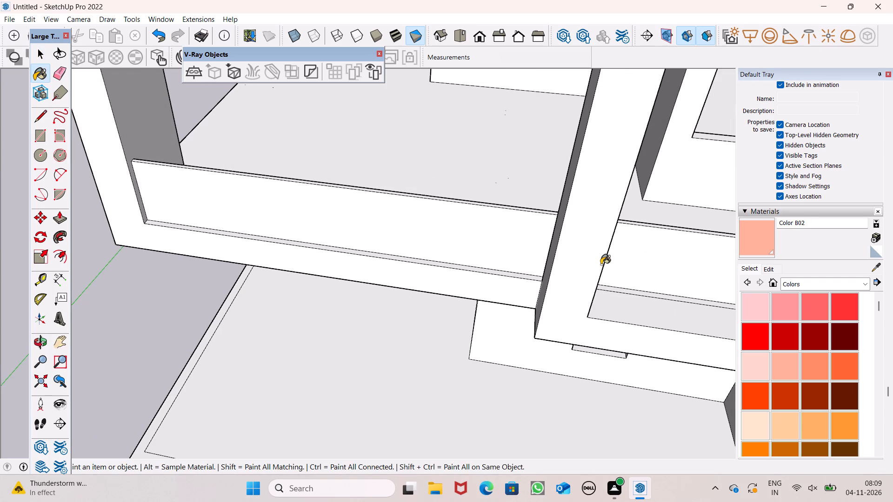
left_click(595, 264)
middle_click_drag(599, 285, 599, 208)
left_click(568, 215)
left_click(563, 296)
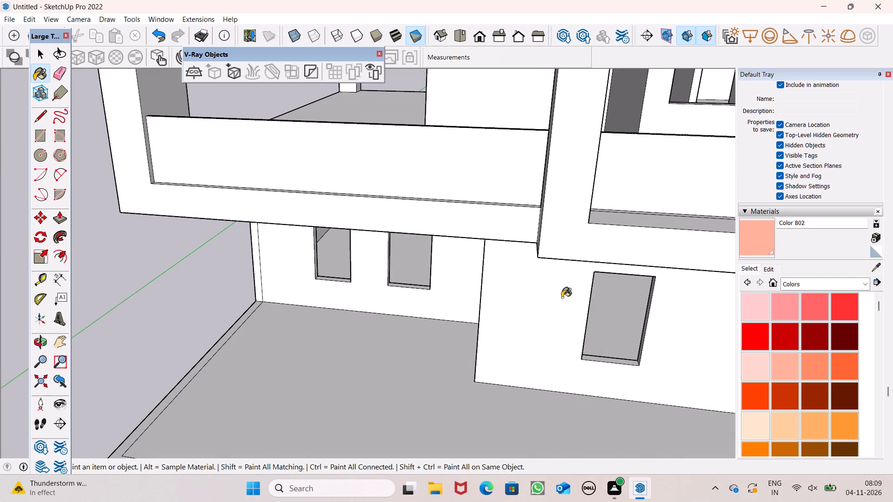
key("space")
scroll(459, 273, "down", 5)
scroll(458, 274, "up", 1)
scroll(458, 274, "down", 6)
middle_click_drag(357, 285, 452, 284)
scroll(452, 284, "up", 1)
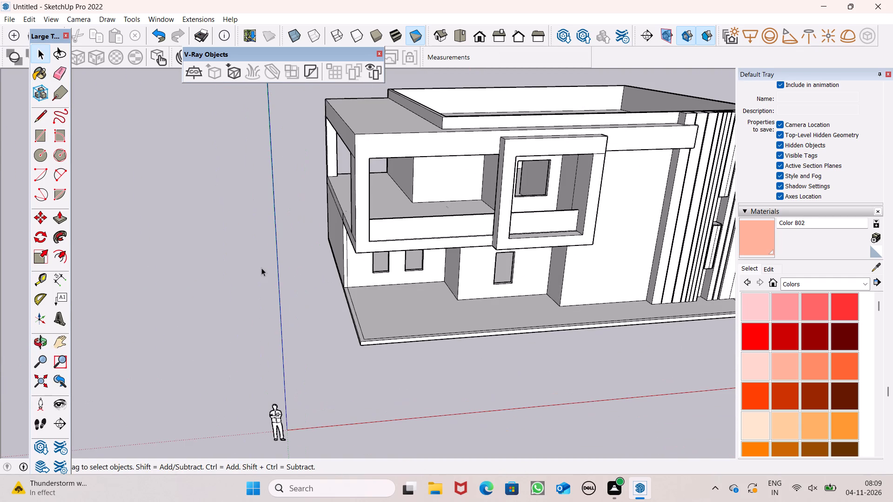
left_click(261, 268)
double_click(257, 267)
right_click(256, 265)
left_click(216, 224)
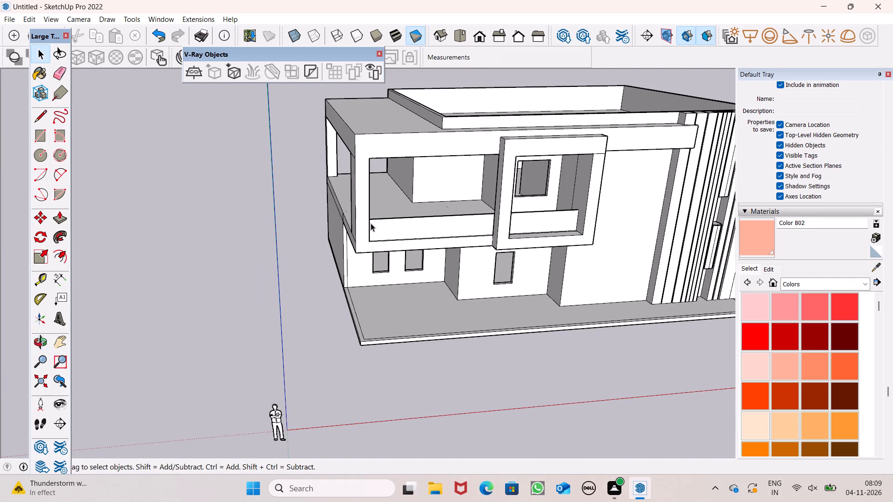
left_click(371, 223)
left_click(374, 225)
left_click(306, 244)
Paint the large terrace frame's upper front band and the roof surface behind it with Color B02.
left_click_drag(753, 241, 745, 239)
left_click(441, 150)
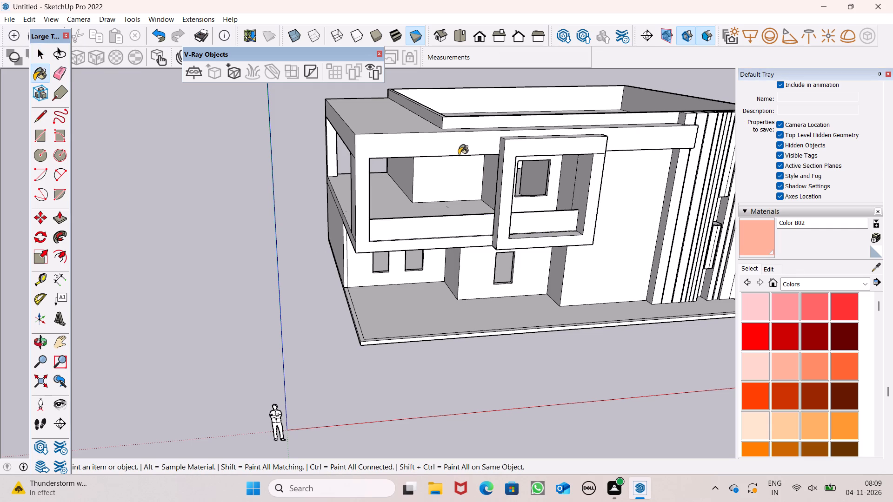
left_click(459, 153)
left_click(418, 124)
middle_click_drag(410, 134, 290, 120)
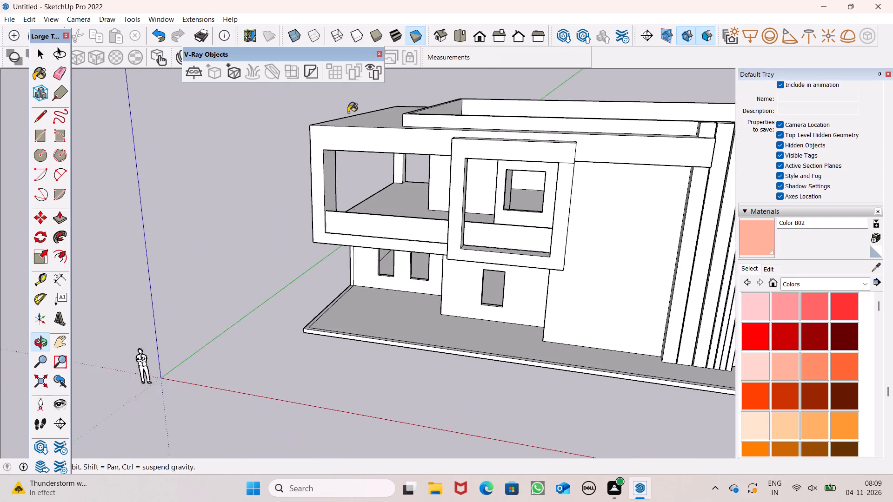
scroll(354, 112, "up", 7)
left_click_drag(350, 157, 351, 170)
left_click(347, 195)
key("space")
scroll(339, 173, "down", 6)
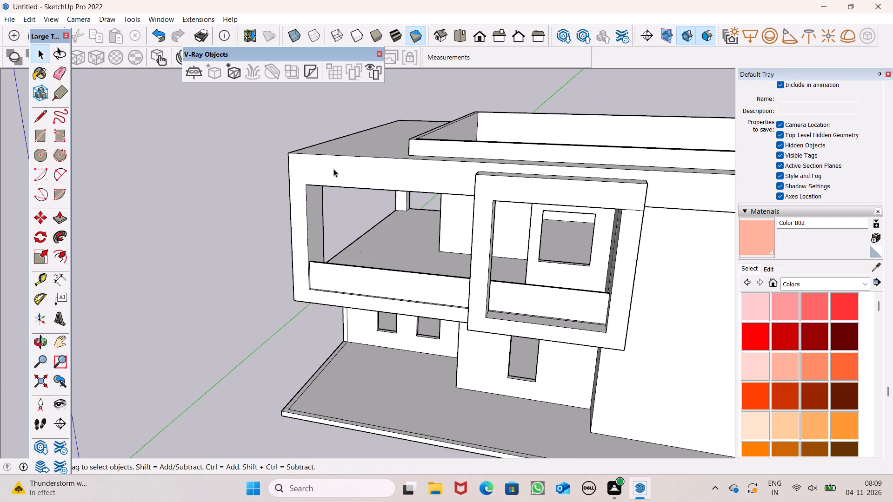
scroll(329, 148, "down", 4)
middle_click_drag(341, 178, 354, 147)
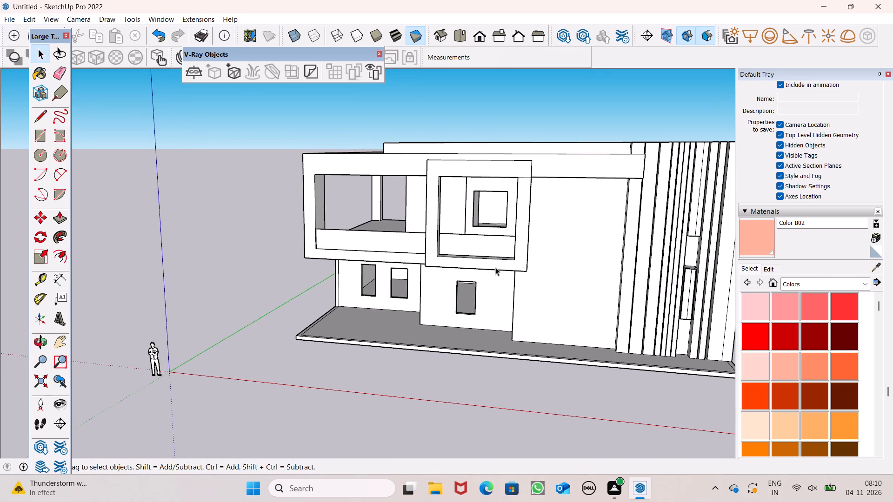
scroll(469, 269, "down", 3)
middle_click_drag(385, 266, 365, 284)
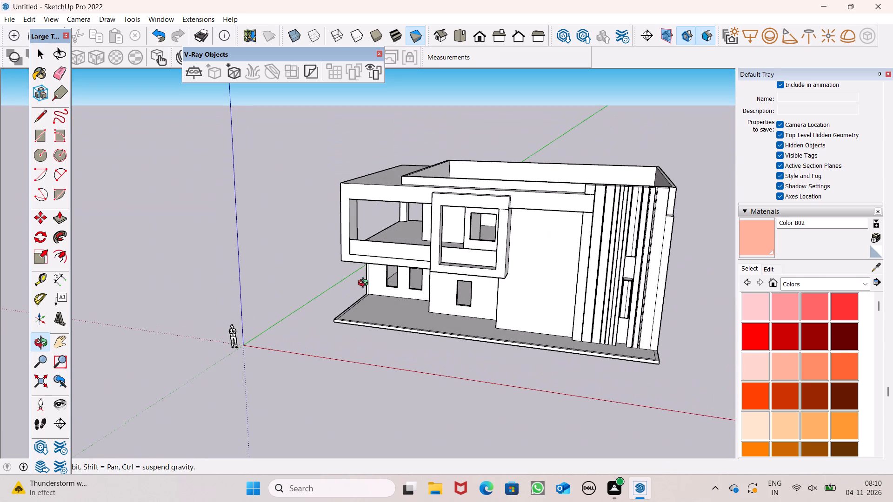
Draw a horizontal line about 16' 8" long across the recessed wall, from the projecting frame's lower corner to the vertical strips.
middle_click_drag(365, 284, 420, 285)
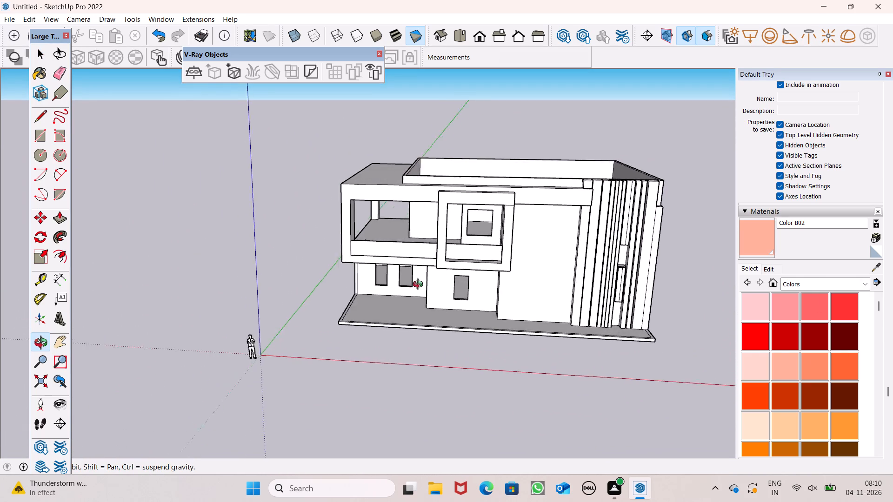
middle_click_drag(420, 285, 400, 240)
scroll(596, 256, "up", 3)
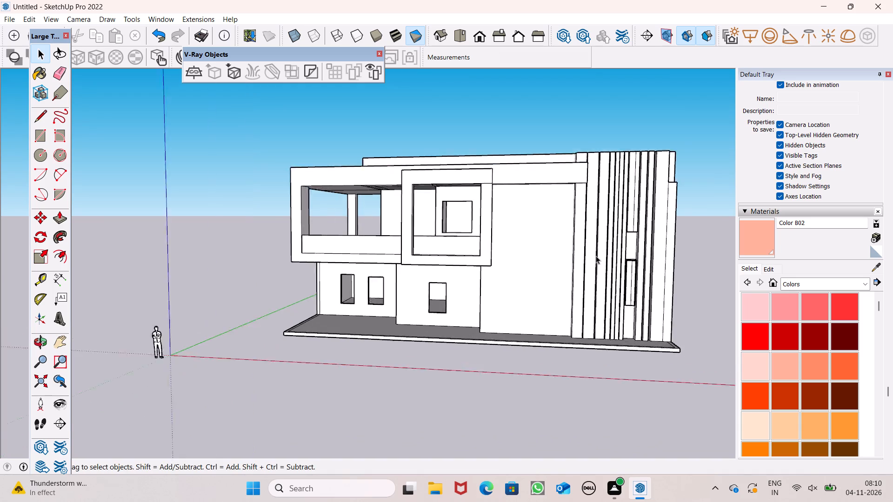
scroll(596, 256, "up", 4)
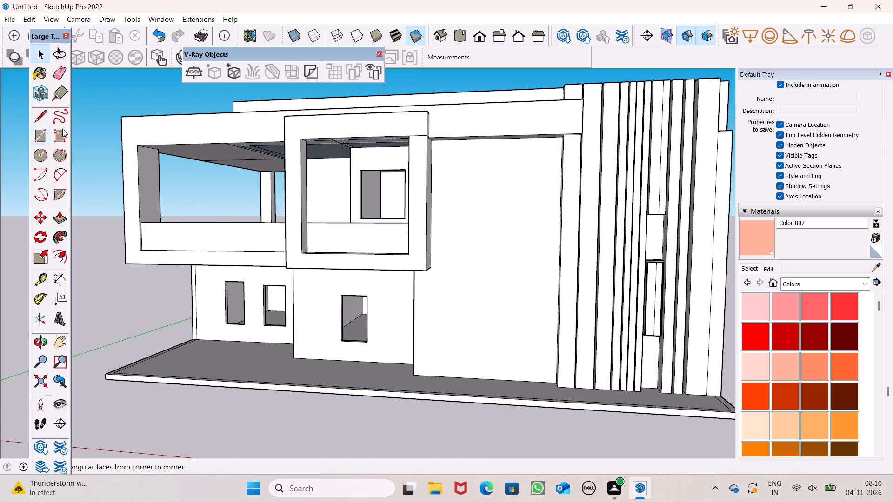
left_click(38, 115)
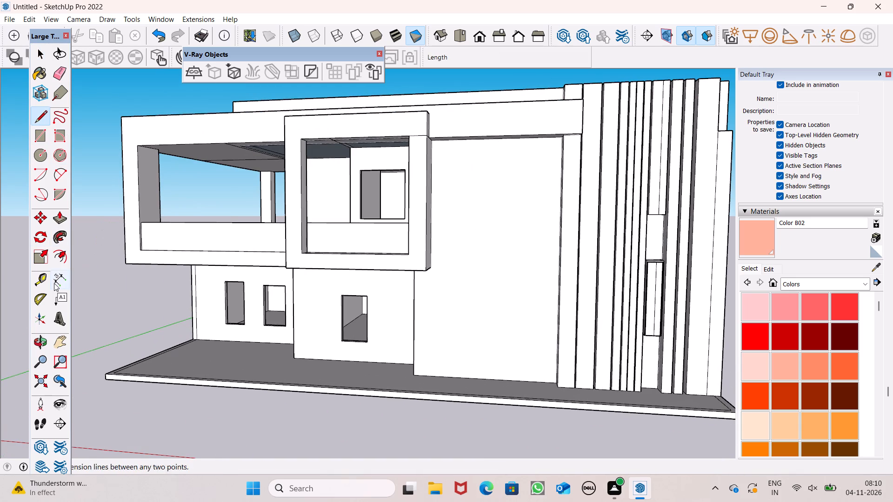
scroll(54, 289, "down", 1)
scroll(393, 376, "up", 6)
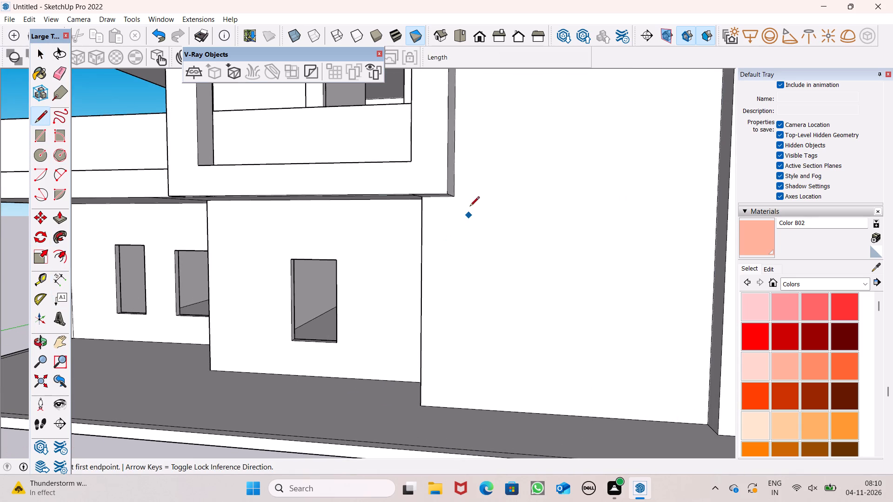
left_click(452, 195)
scroll(417, 268, "down", 6)
middle_click_drag(586, 357, 641, 393)
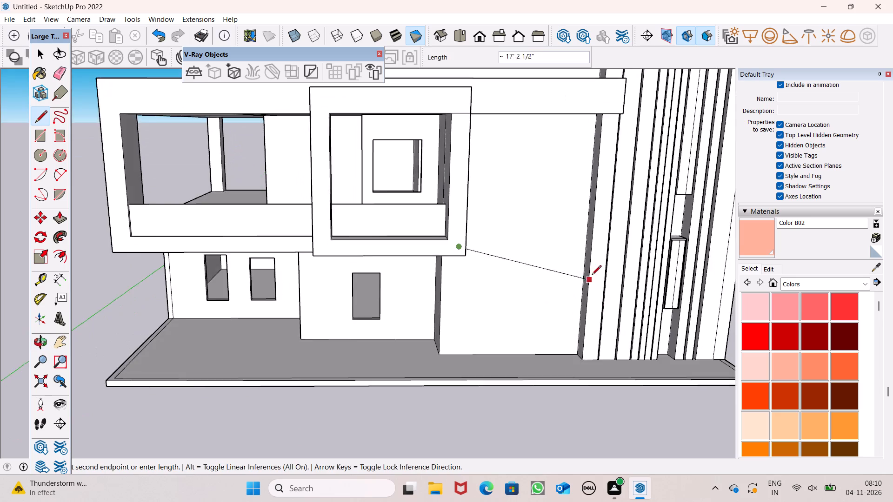
scroll(593, 273, "up", 7)
left_click(593, 226)
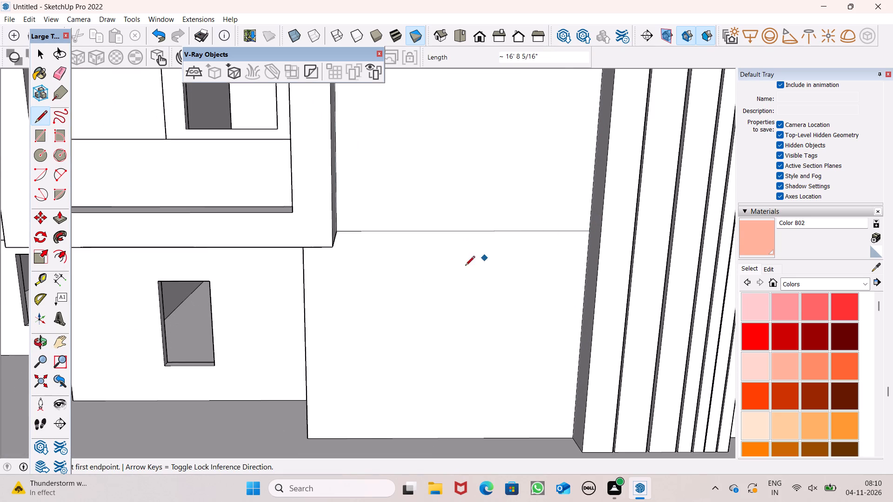
Draw a narrow vertical rectangle, about 3" by 17', on the recessed wall from its top edge down to the dividing line.
scroll(441, 278, "down", 6)
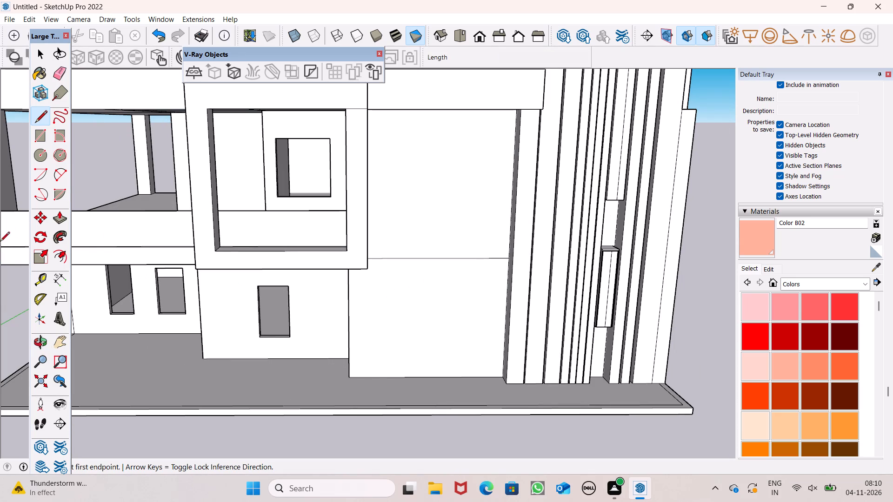
left_click(40, 136)
scroll(277, 205, "down", 2)
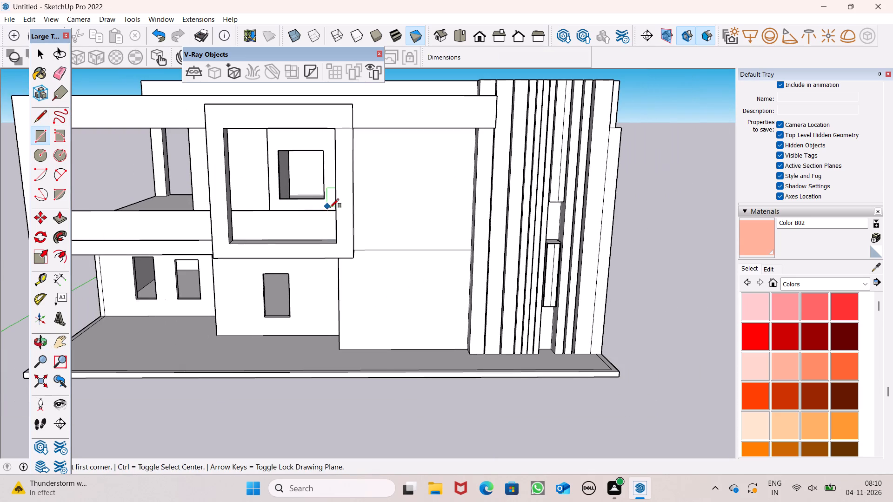
middle_click_drag(330, 202, 338, 119)
middle_click_drag(342, 106, 344, 99)
scroll(344, 99, "up", 12)
left_click(324, 100)
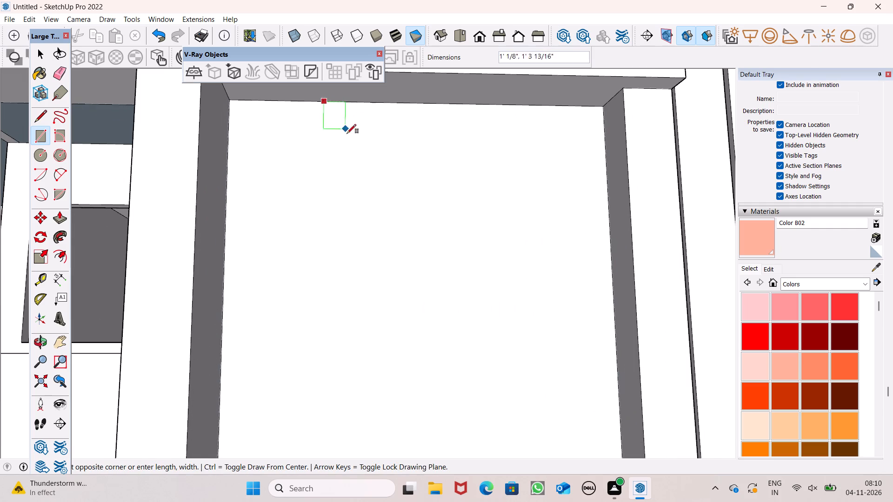
scroll(349, 161, "down", 6)
scroll(339, 224, "down", 2)
scroll(338, 293, "up", 1)
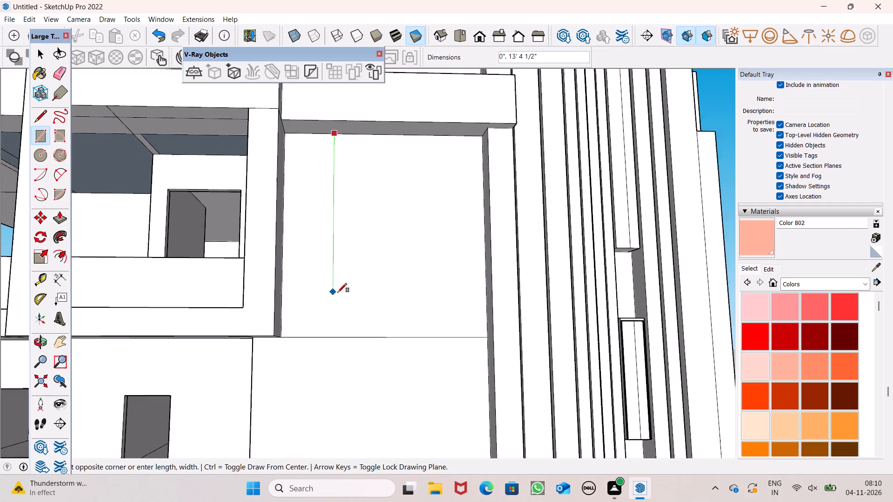
scroll(338, 292, "up", 5)
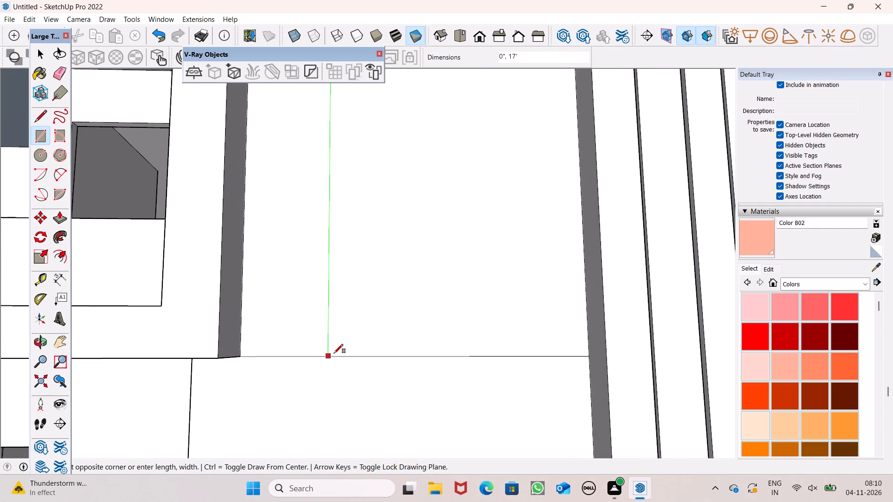
scroll(329, 351, "up", 4)
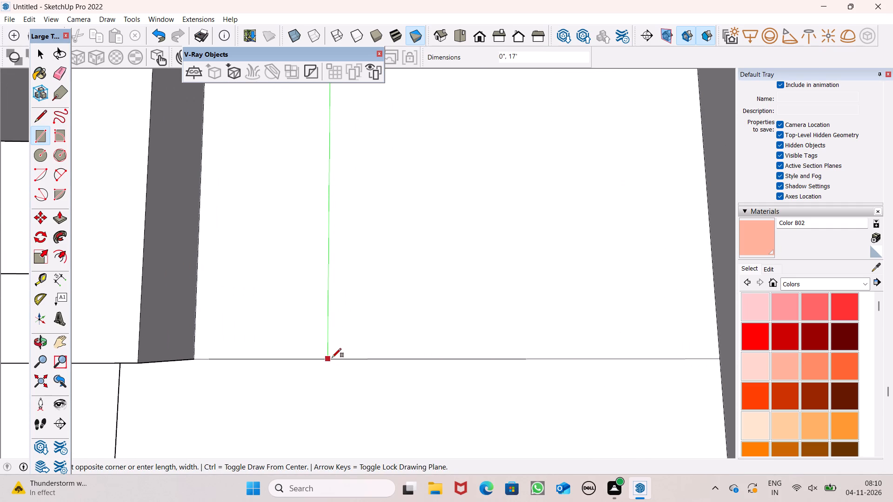
left_click(336, 357)
key("space")
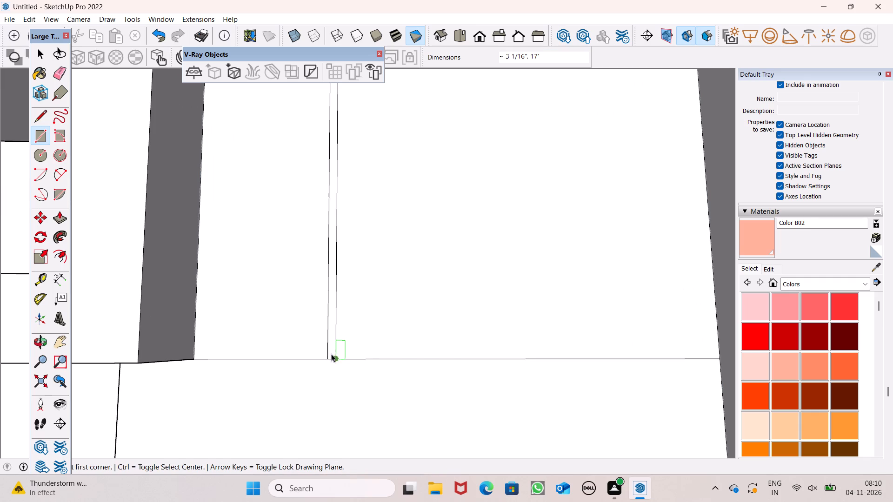
Copy the narrow rectangle twice across the upper recessed wall toward the vertical strips, spaced about 2' 6" apart.
double_click(331, 352)
key("m")
key("Return")
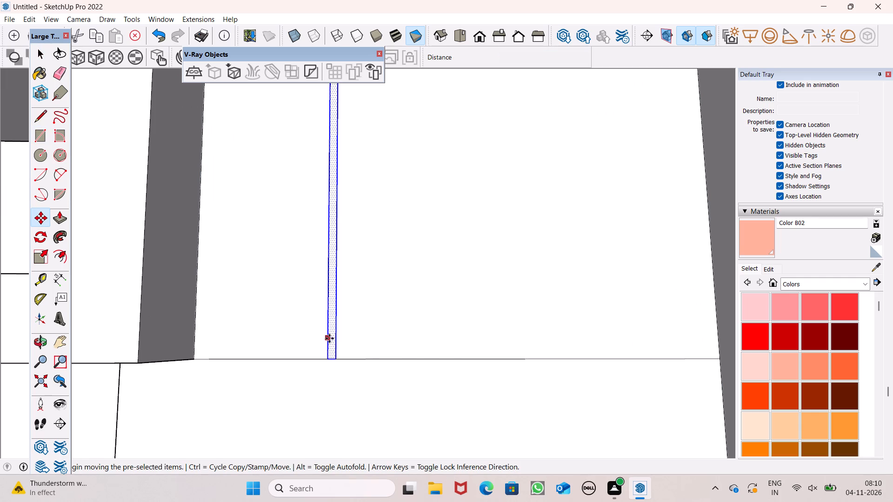
left_click_drag(335, 339, 411, 347)
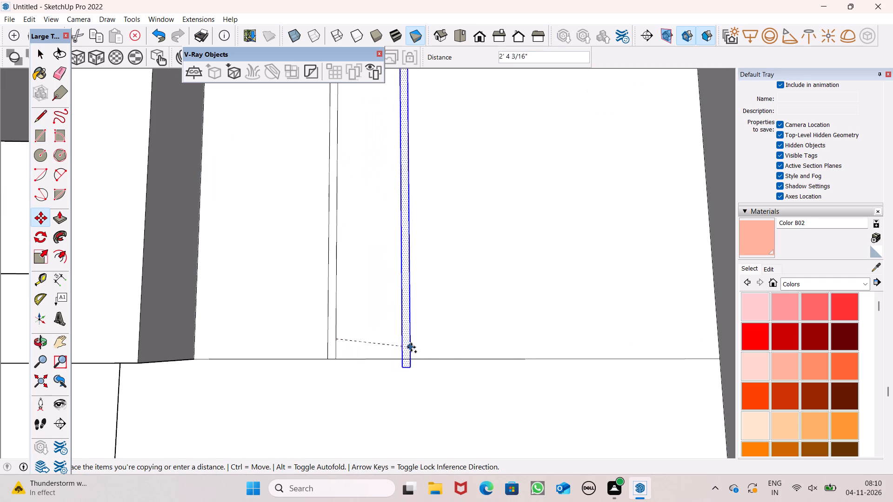
left_click_drag(411, 347, 419, 343)
left_click(417, 343)
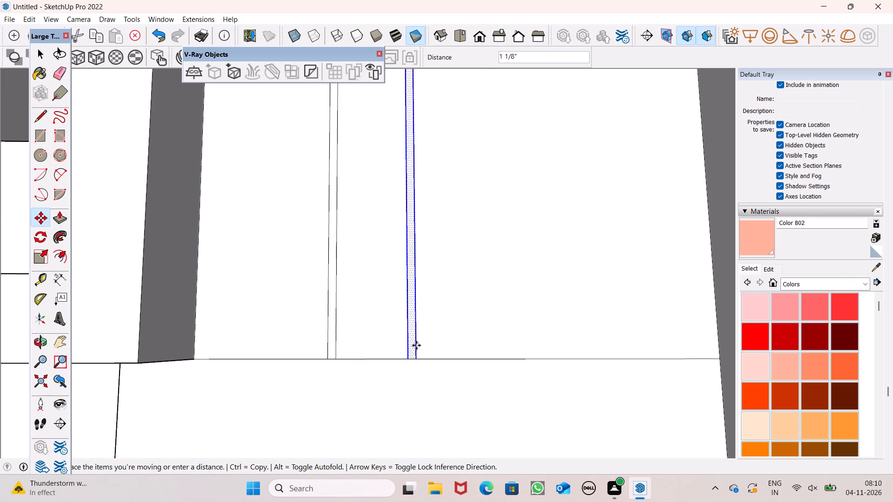
left_click_drag(417, 345, 453, 346)
left_click_drag(416, 342, 439, 345)
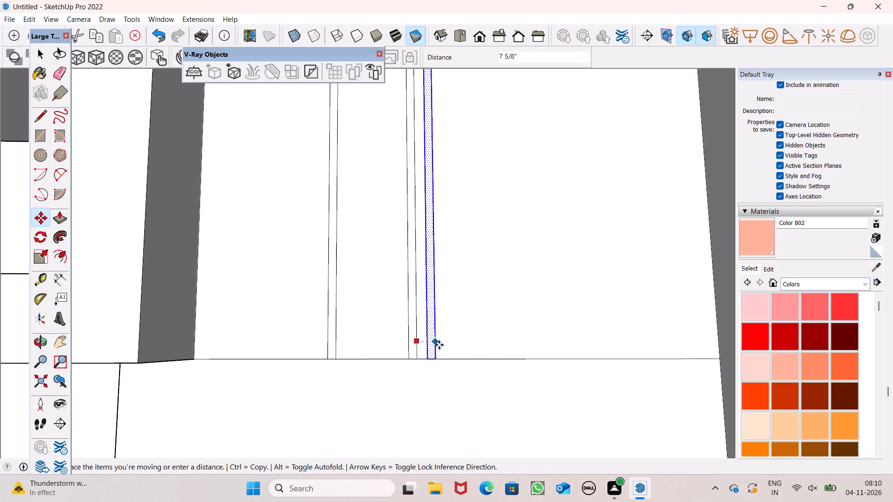
left_click_drag(439, 345, 497, 347)
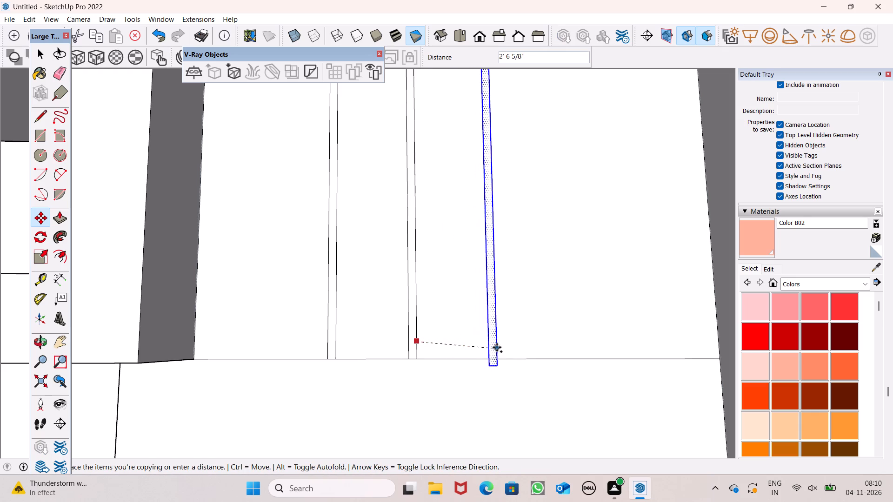
left_click_drag(497, 347, 495, 346)
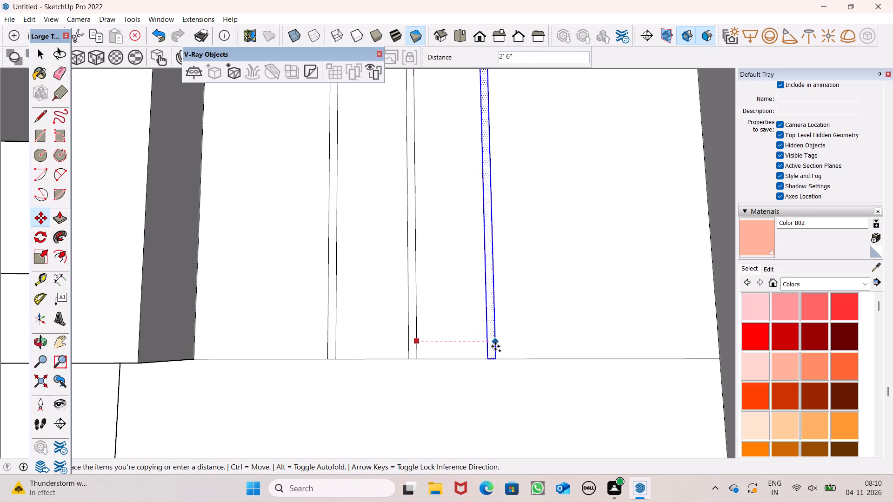
left_click_drag(495, 346, 497, 346)
scroll(374, 340, "down", 11)
key("space")
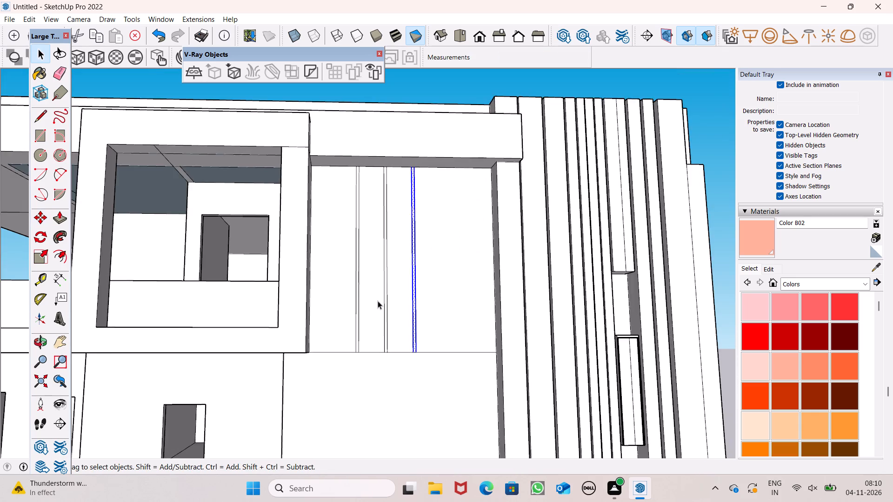
scroll(376, 303, "down", 4)
left_click(383, 132)
Paint the recessed wall below the dividing line with Color B02.
scroll(386, 177, "down", 5)
middle_click_drag(410, 284, 422, 362)
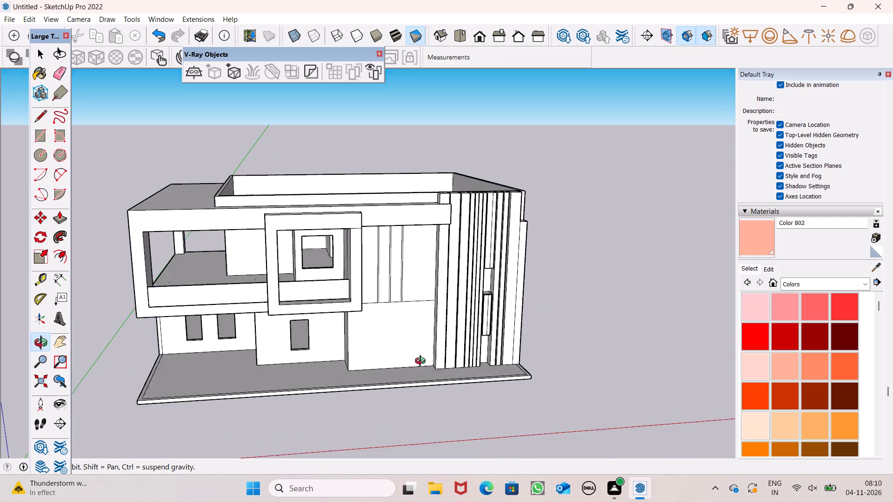
middle_click_drag(422, 362, 398, 344)
scroll(402, 324, "up", 8)
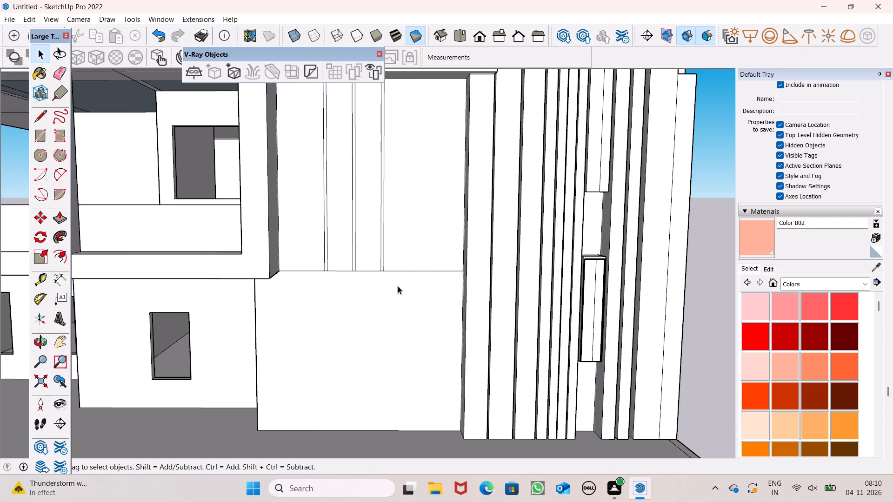
scroll(377, 236, "down", 1)
middle_click_drag(409, 272, 423, 298)
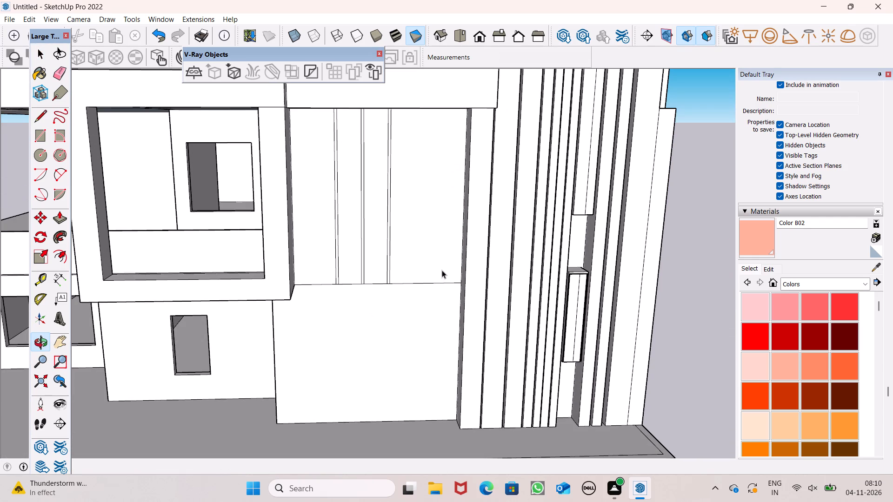
middle_click_drag(454, 246, 505, 238)
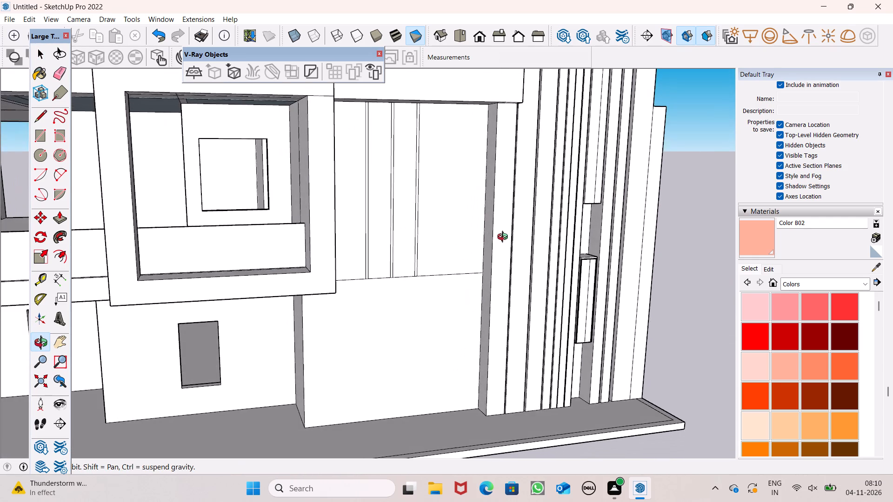
middle_click_drag(505, 238, 506, 211)
scroll(482, 182, "down", 5)
middle_click_drag(432, 224, 382, 275)
scroll(375, 273, "up", 1)
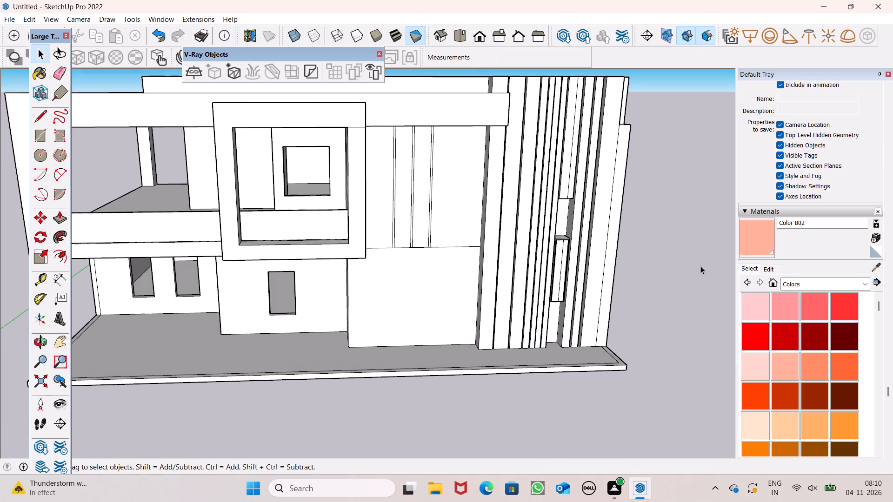
left_click(754, 229)
left_click(368, 311)
middle_click_drag(422, 310, 332, 352)
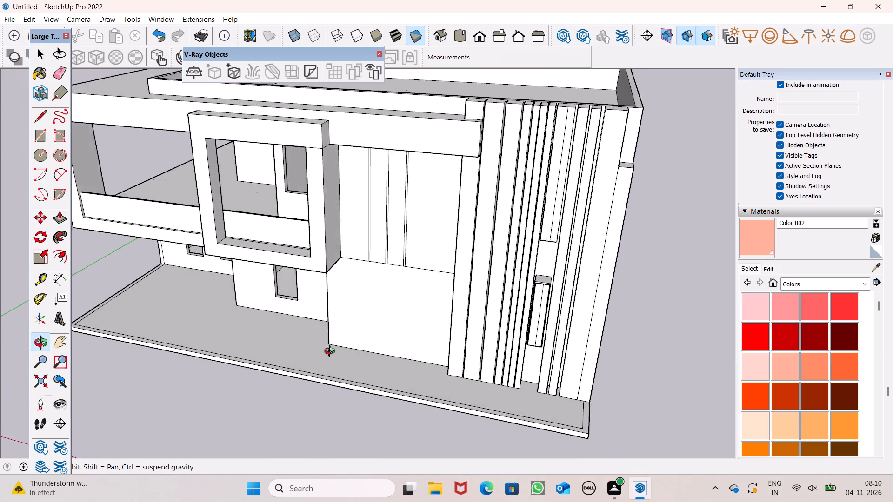
middle_click_drag(332, 352, 393, 333)
key("space")
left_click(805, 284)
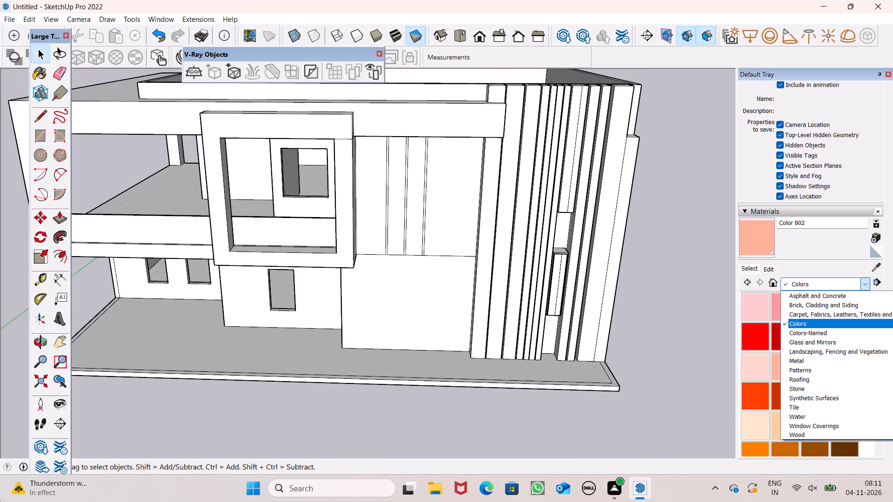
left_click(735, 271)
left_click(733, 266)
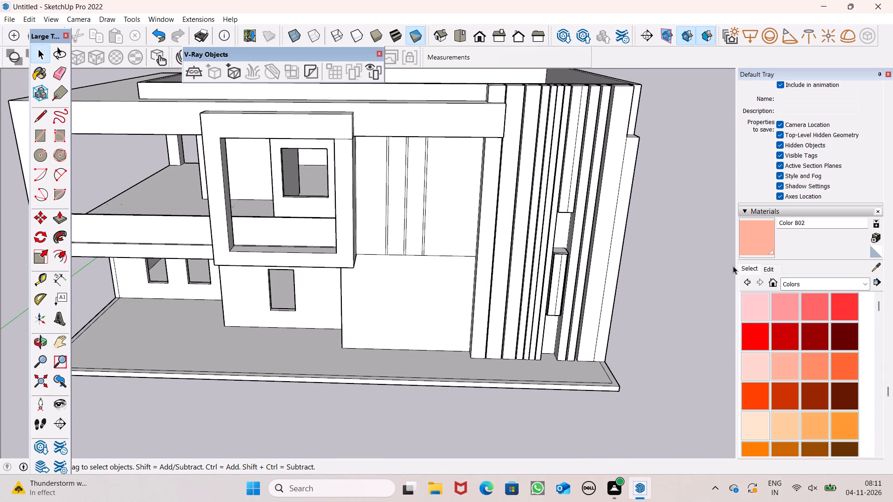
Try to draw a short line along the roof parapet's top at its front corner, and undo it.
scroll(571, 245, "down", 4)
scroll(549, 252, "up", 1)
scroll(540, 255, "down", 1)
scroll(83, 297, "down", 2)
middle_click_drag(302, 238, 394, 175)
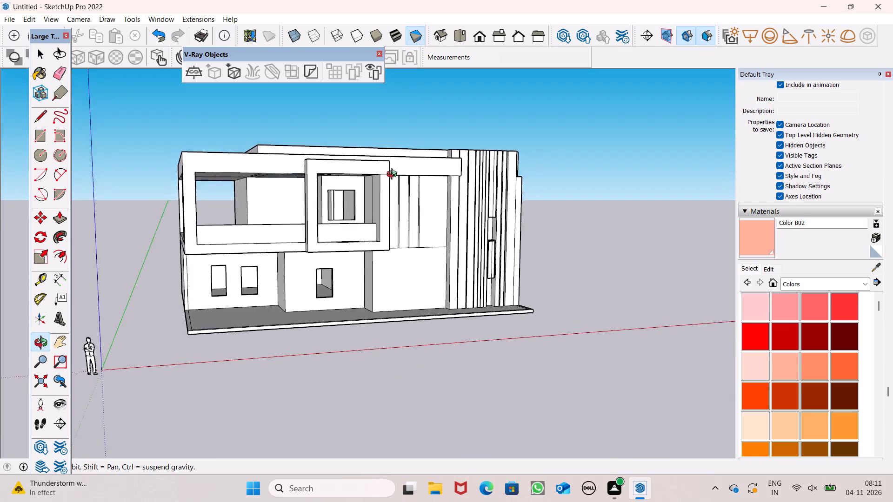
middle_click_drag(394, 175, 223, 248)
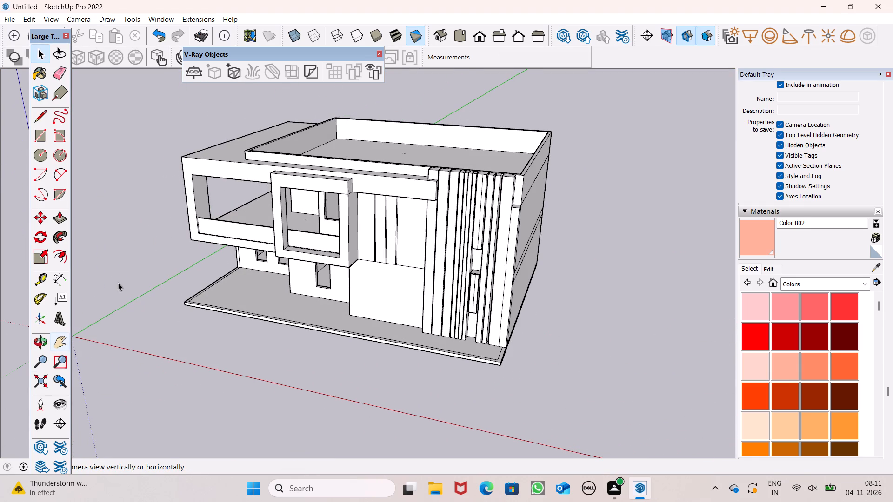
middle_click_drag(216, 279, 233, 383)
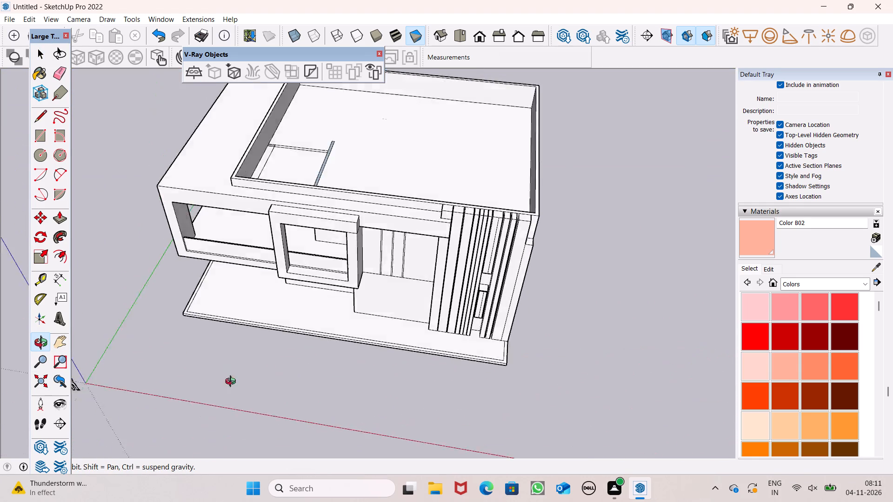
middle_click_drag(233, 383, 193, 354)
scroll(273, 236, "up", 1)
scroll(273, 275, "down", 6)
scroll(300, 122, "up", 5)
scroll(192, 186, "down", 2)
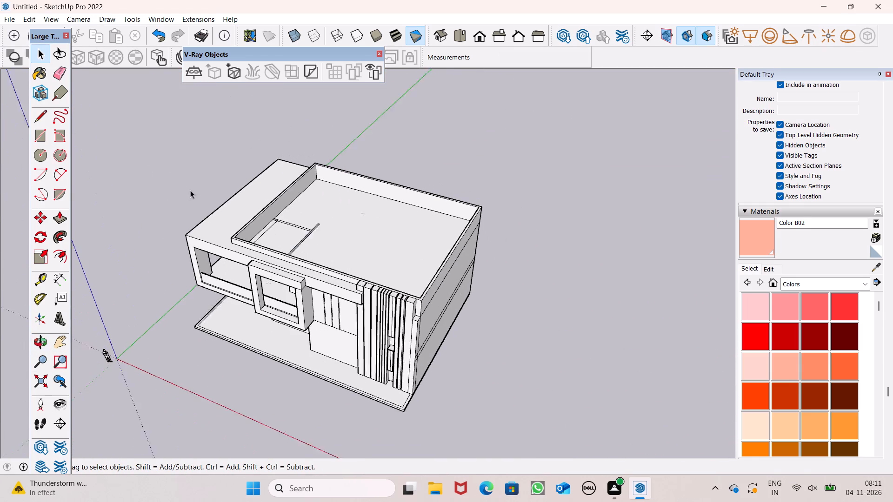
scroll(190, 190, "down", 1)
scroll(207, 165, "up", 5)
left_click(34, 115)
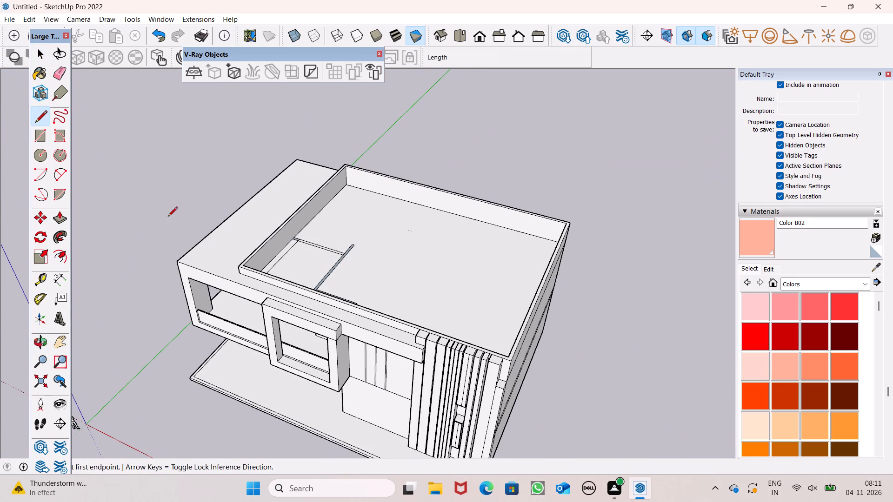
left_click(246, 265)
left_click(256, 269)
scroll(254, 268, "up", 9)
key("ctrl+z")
Draw a short line along the roof parapet's inner top edge near the front corner to close the opening with a face.
scroll(245, 271, "up", 8, "ctrl")
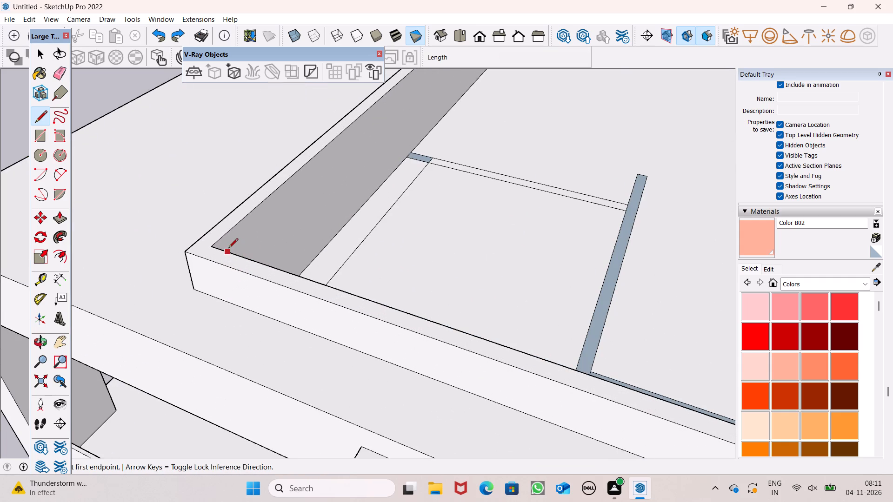
left_click(228, 249)
left_click(242, 257)
key("space")
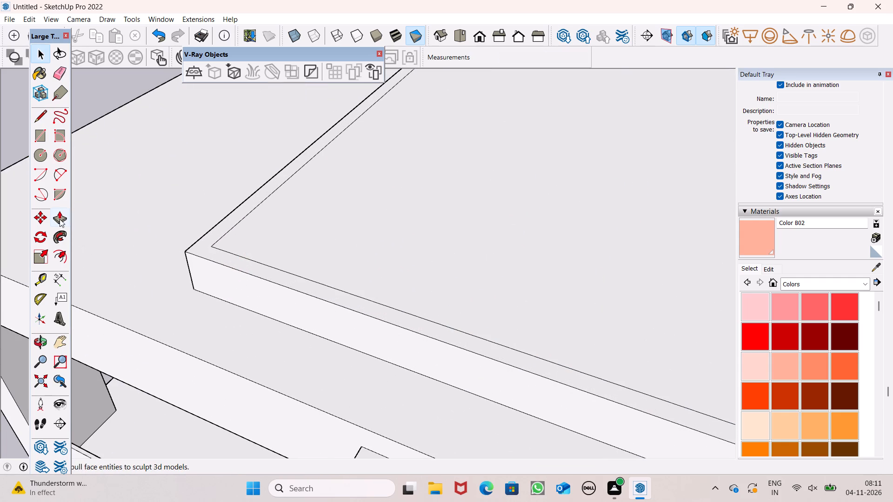
Push/Pull the new face inside the roof parapet by 6".
left_click(60, 219)
left_click_drag(357, 231, 355, 239)
type("6\"")
left_click_drag(355, 239, 353, 239)
key("Return")
key("space")
scroll(341, 206, "down", 8)
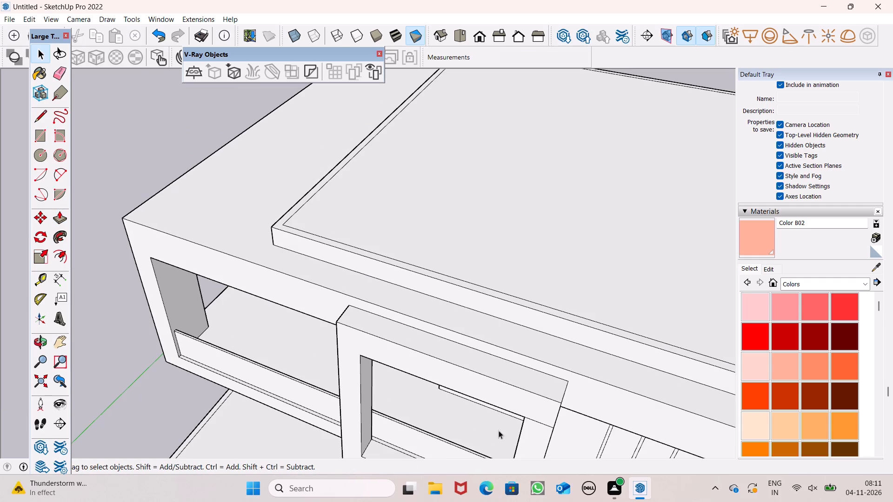
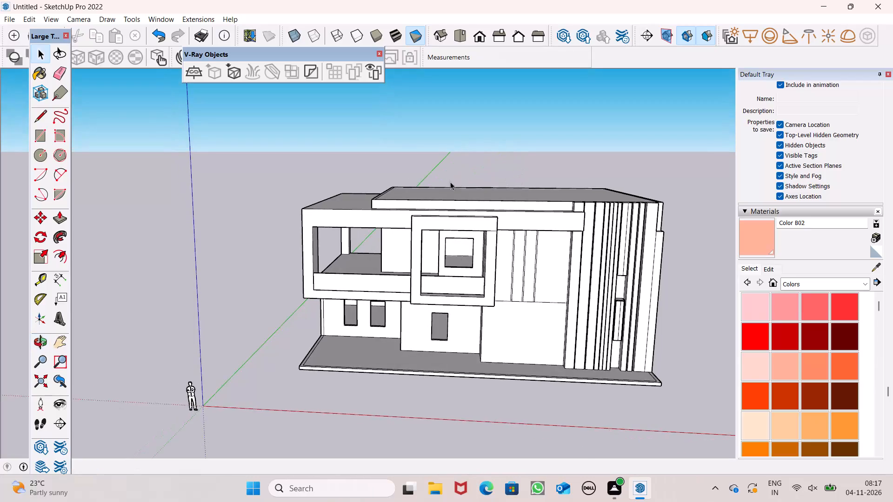
Push/Pull the three thin vertical strips on the wall above the dividing line outward by about 5 11/16" each.
scroll(450, 182, "up", 1)
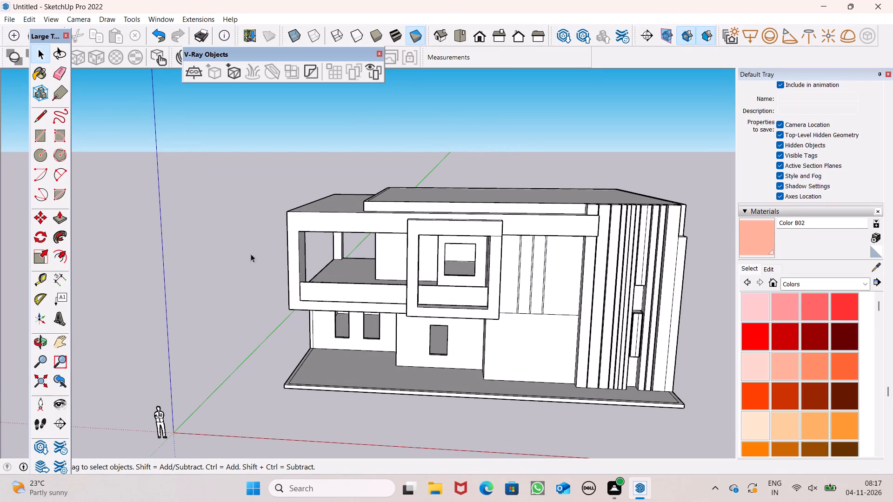
left_click(60, 216)
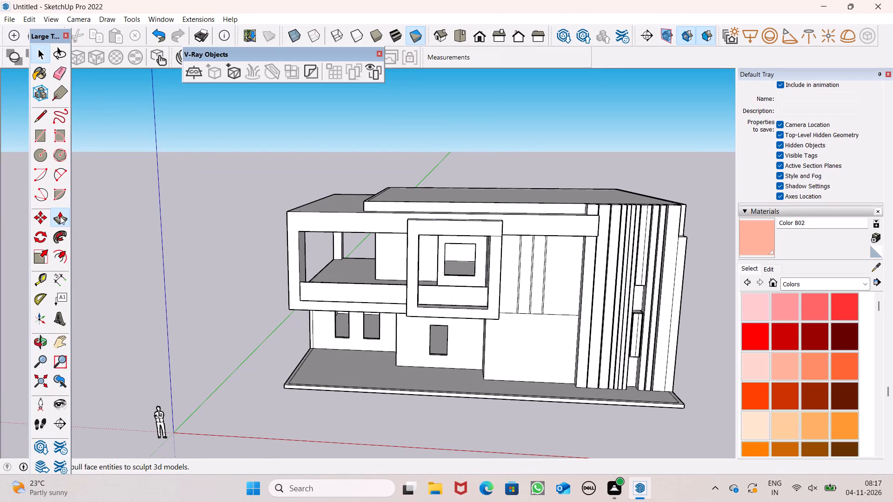
scroll(564, 248, "up", 2)
scroll(600, 240, "down", 1)
middle_click_drag(599, 261, 589, 284)
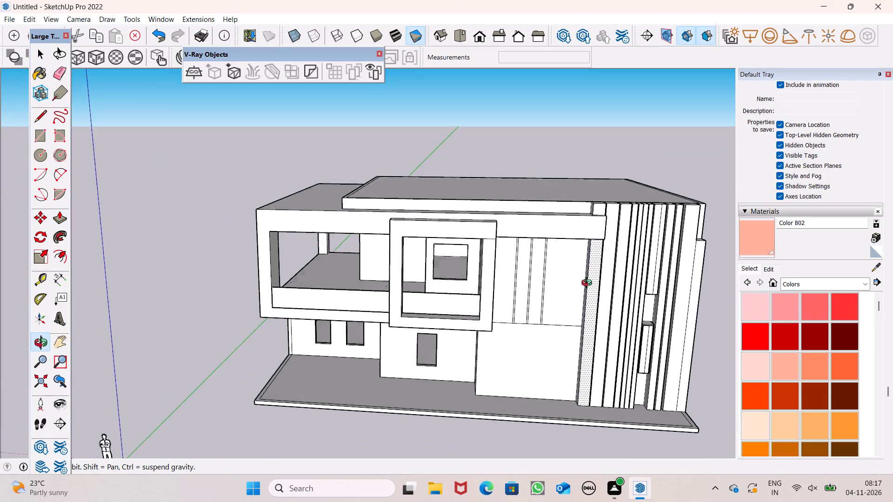
middle_click_drag(589, 284, 570, 338)
scroll(521, 326, "up", 5)
scroll(560, 356, "up", 11)
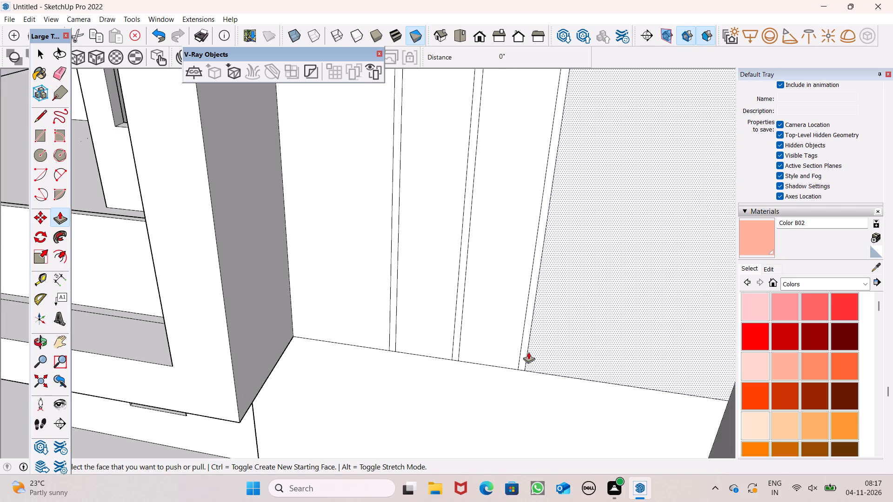
left_click_drag(524, 356, 524, 363)
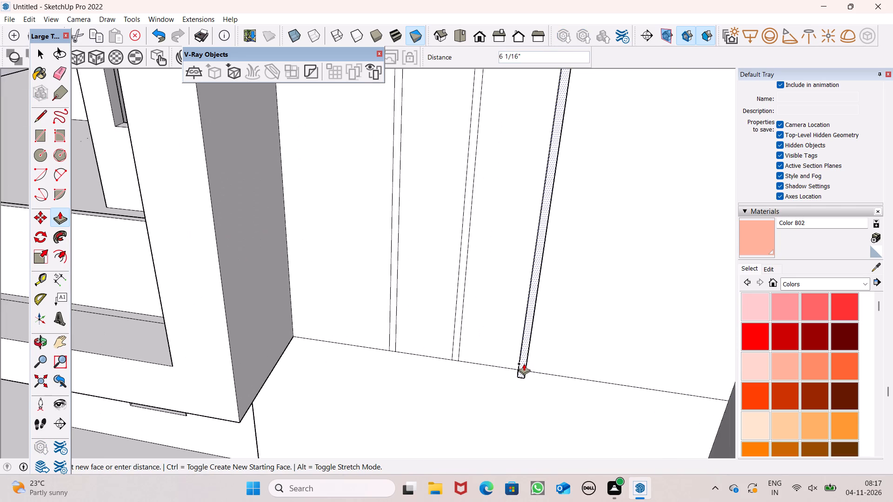
left_click_drag(524, 363, 524, 363)
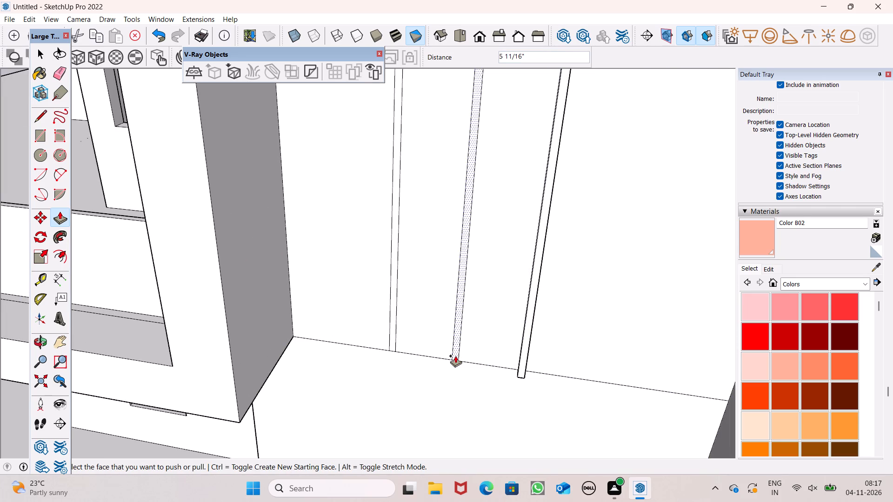
left_click_drag(455, 356, 518, 377)
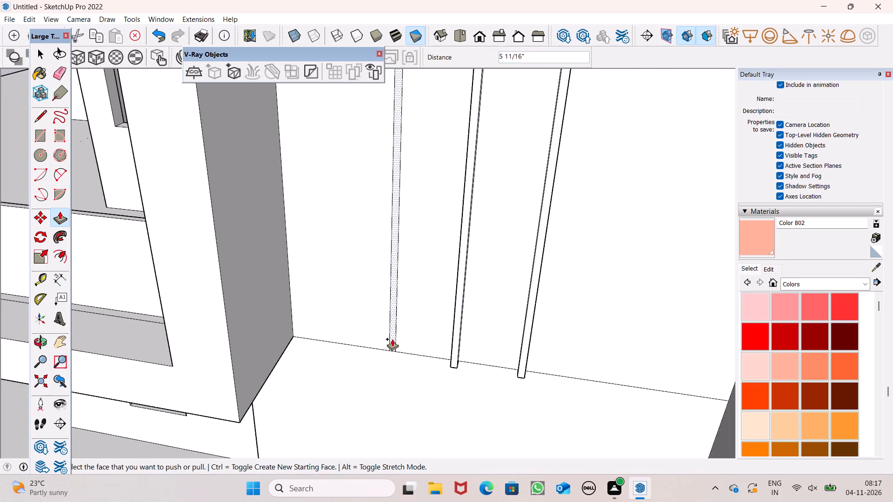
left_click_drag(392, 339, 451, 362)
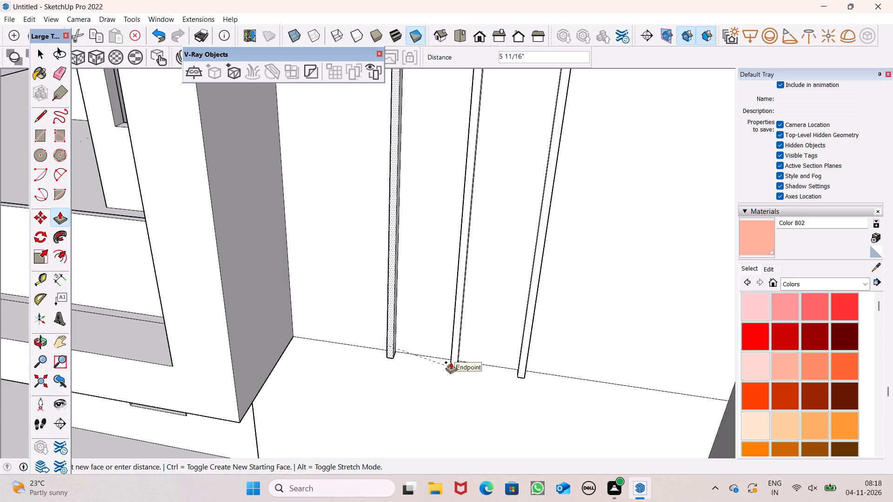
left_click_drag(451, 362, 450, 365)
scroll(383, 223, "down", 8)
scroll(472, 272, "down", 6)
key("space")
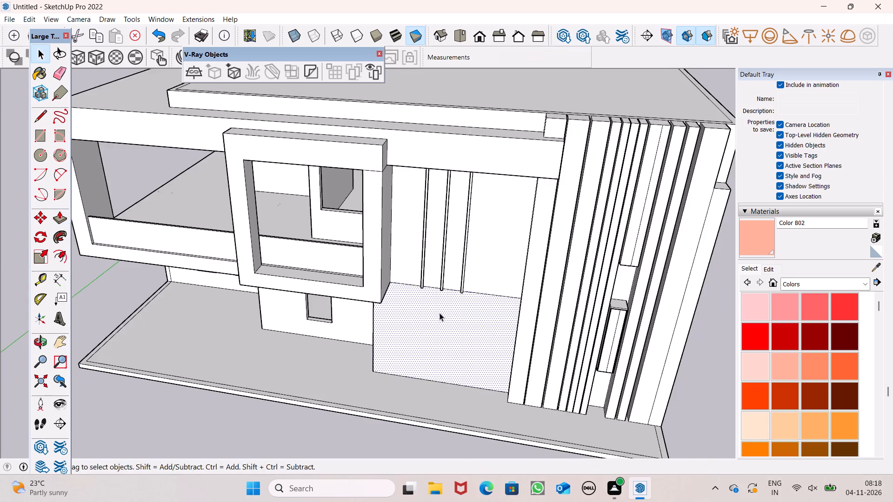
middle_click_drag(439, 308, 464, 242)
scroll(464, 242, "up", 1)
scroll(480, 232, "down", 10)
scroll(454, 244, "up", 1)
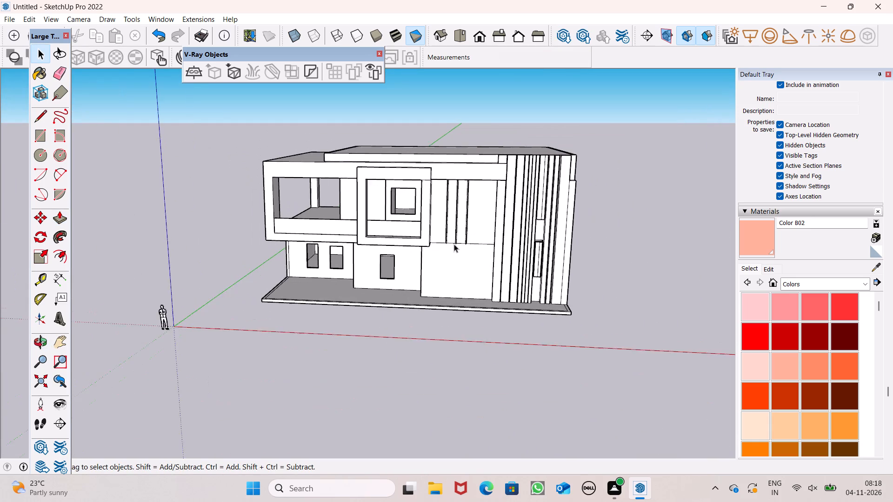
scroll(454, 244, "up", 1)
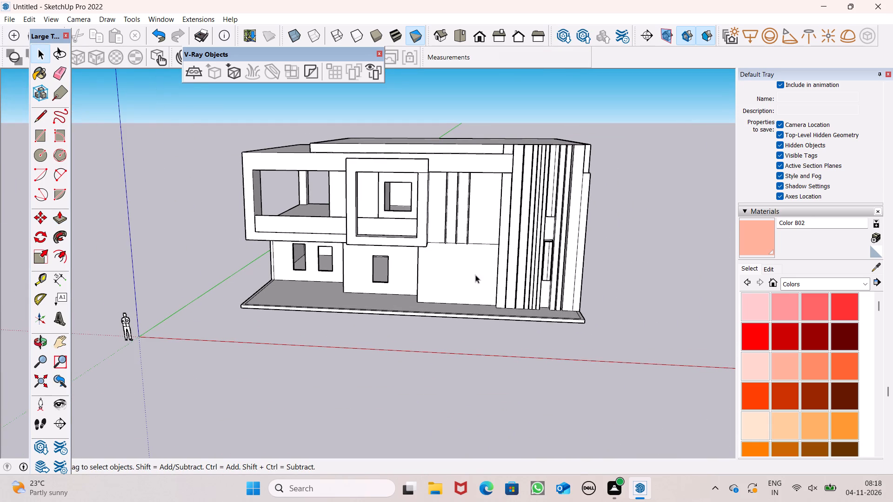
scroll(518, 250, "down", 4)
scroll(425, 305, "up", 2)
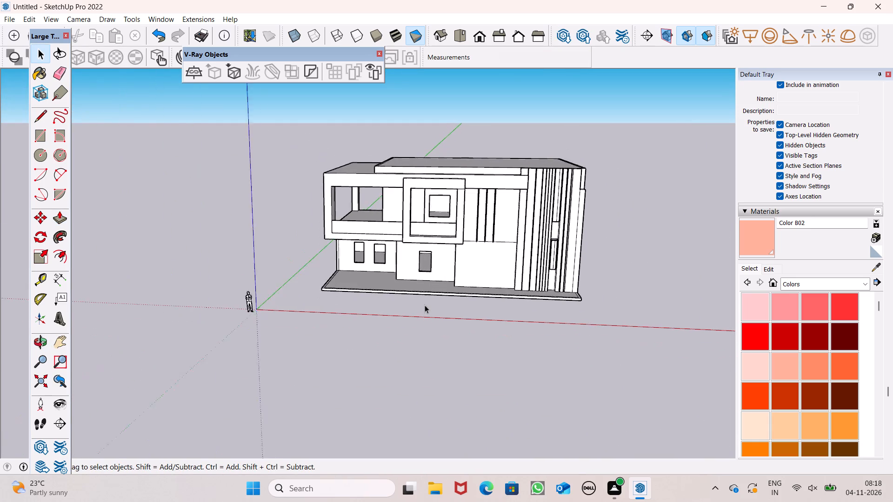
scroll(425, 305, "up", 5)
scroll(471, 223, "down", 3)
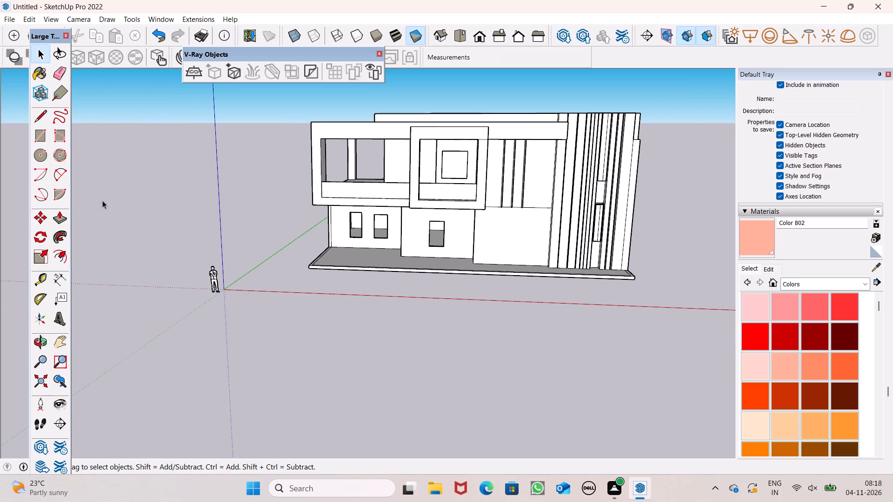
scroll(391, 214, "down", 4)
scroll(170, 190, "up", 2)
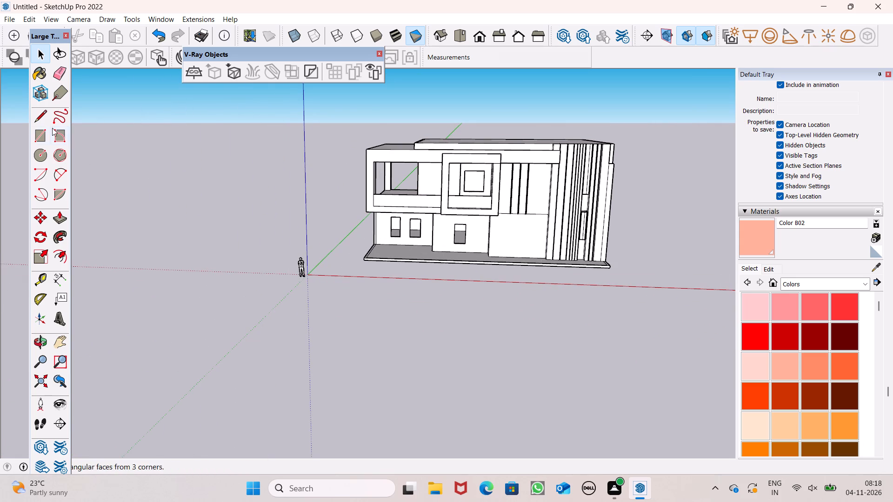
Draw two upright rectangles beside the house, about 8' 9" by 14' 1" and about 7' 11" by 12' 10".
left_click(40, 134)
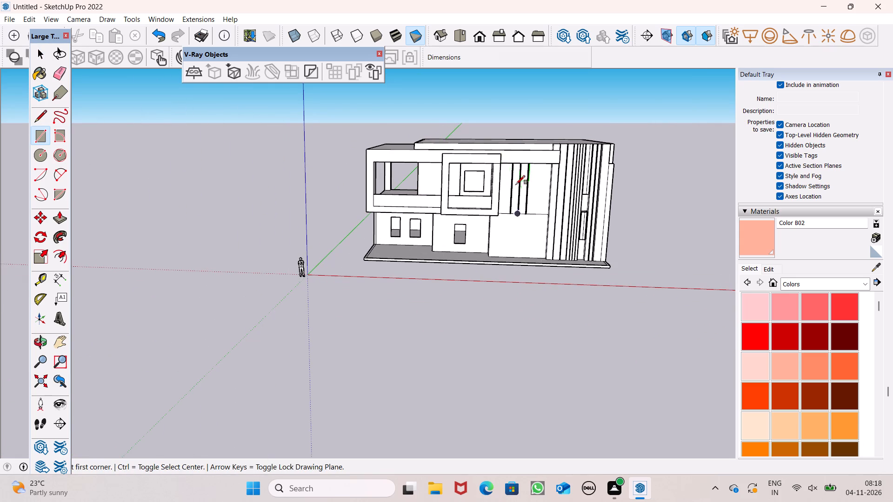
scroll(516, 185, "down", 1)
middle_click_drag(520, 297, 520, 265)
scroll(357, 231, "down", 3)
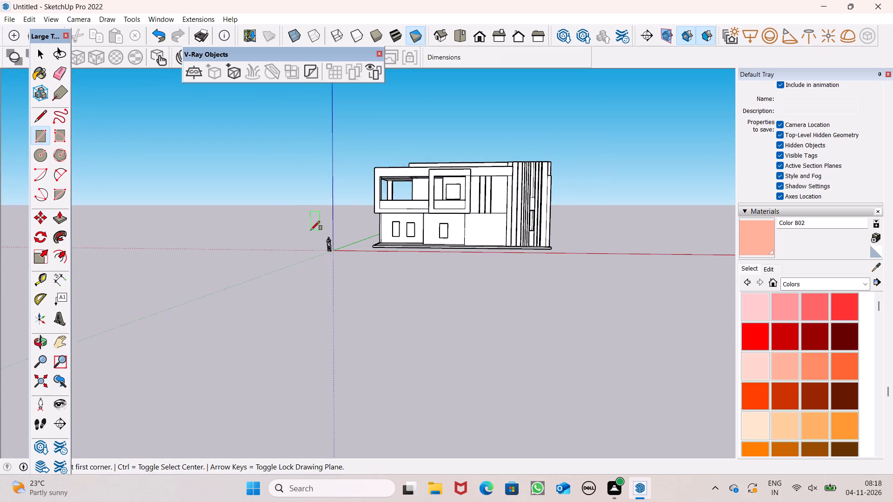
middle_click_drag(312, 235, 353, 260)
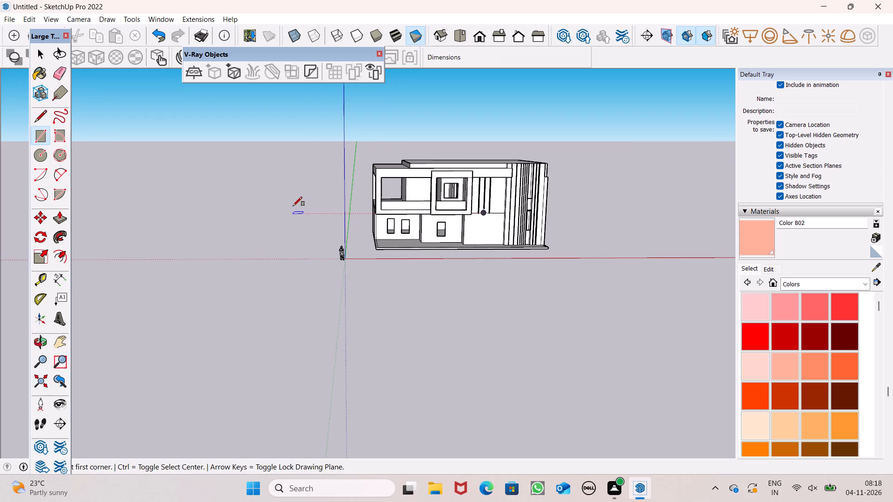
scroll(335, 212, "down", 6)
scroll(586, 211, "up", 4)
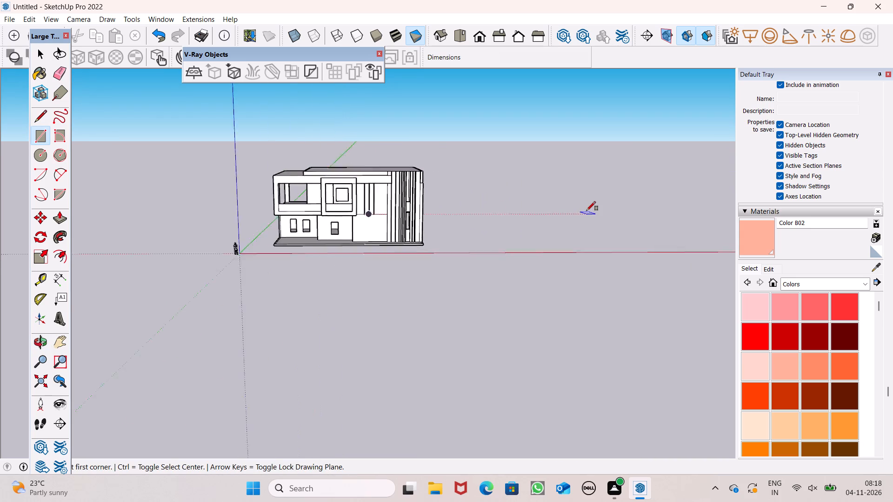
scroll(586, 211, "up", 3)
middle_click_drag(465, 243, 461, 225)
left_click(427, 203)
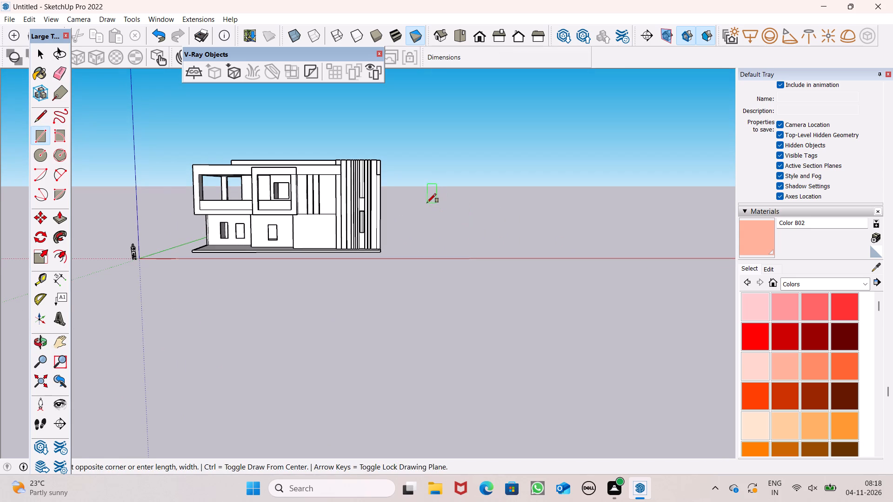
scroll(440, 238, "up", 4)
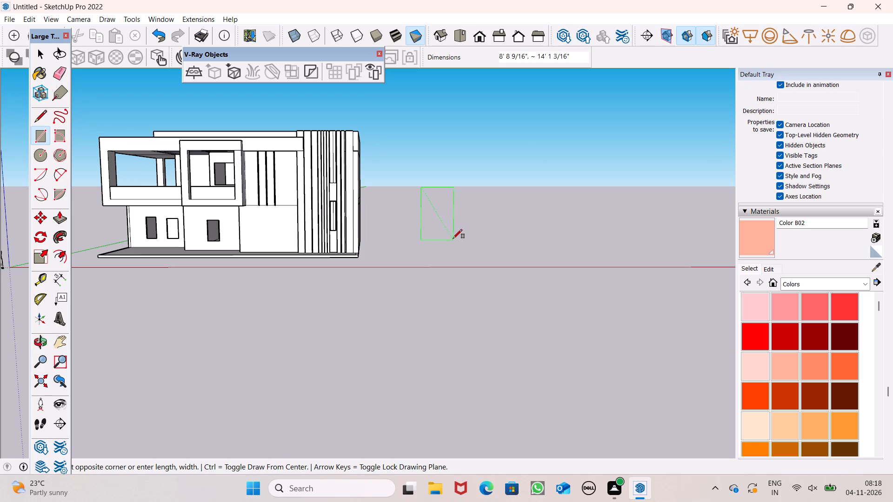
left_click(453, 238)
left_click(483, 191)
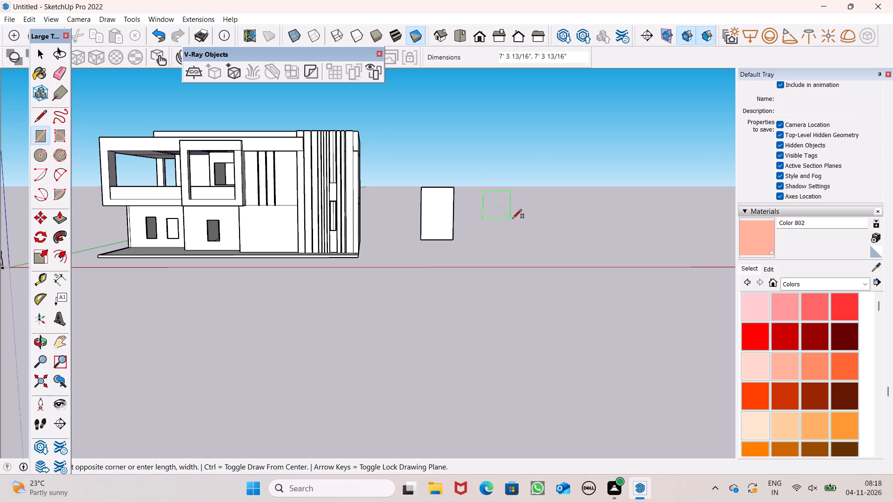
left_click(512, 236)
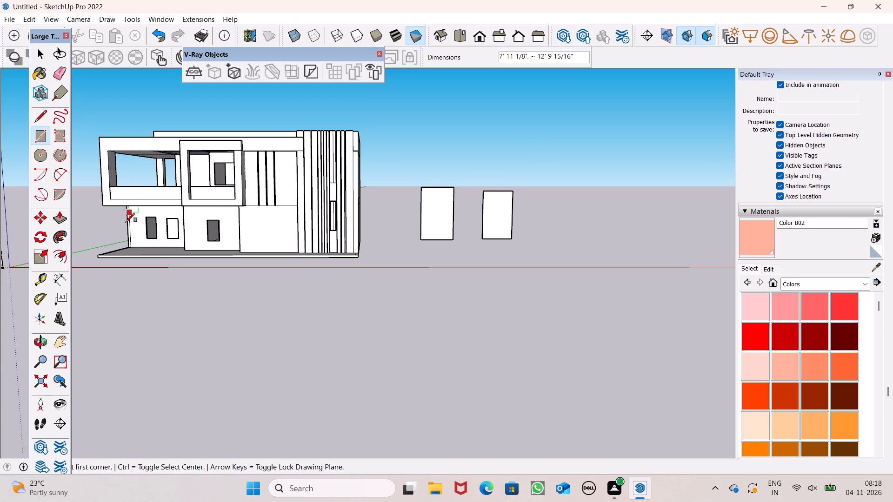
Offset the outline of the larger rectangle, nearest the house, inward to form a narrow frame border.
left_click(59, 254)
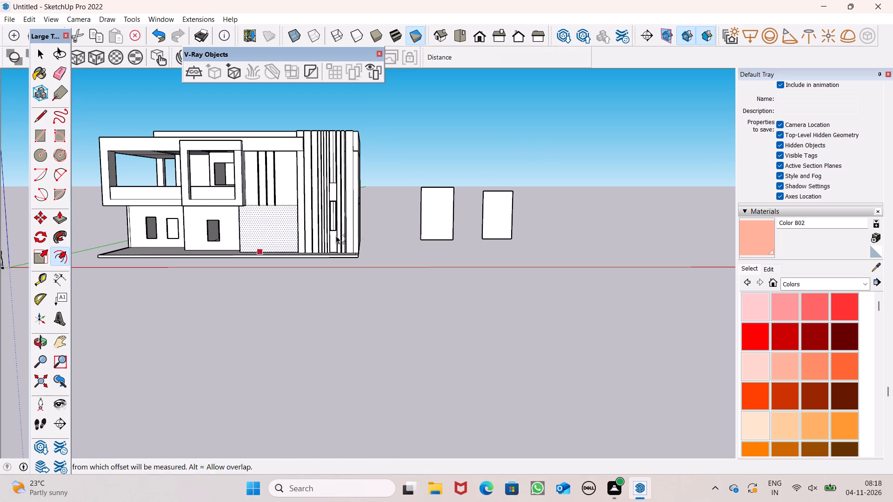
scroll(440, 180, "up", 5)
scroll(427, 201, "down", 2)
scroll(416, 212, "up", 4)
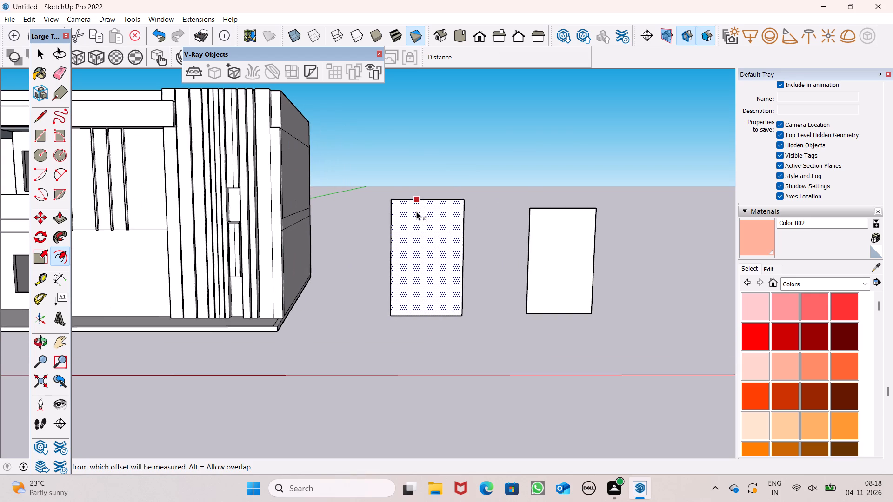
left_click(413, 207)
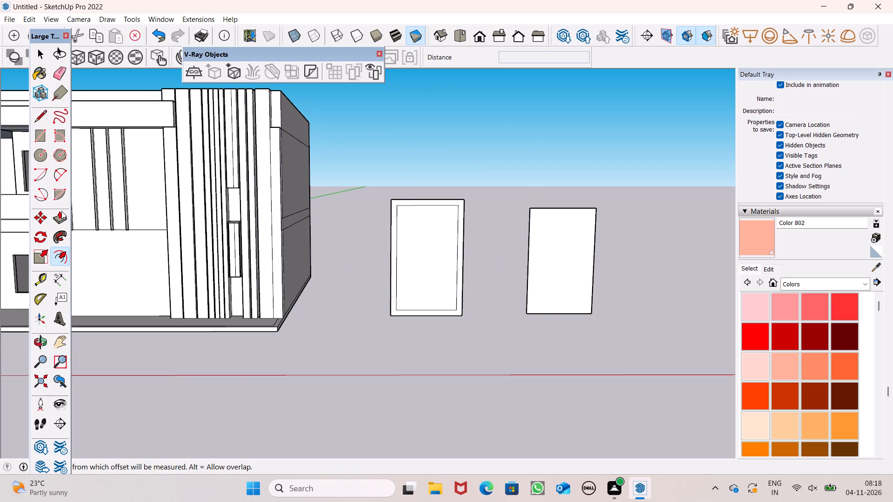
Draw a narrow vertical rectangle about 2 3/4" wide and 12' 10" high down the middle of the inner frame as a mullion.
left_click(48, 138)
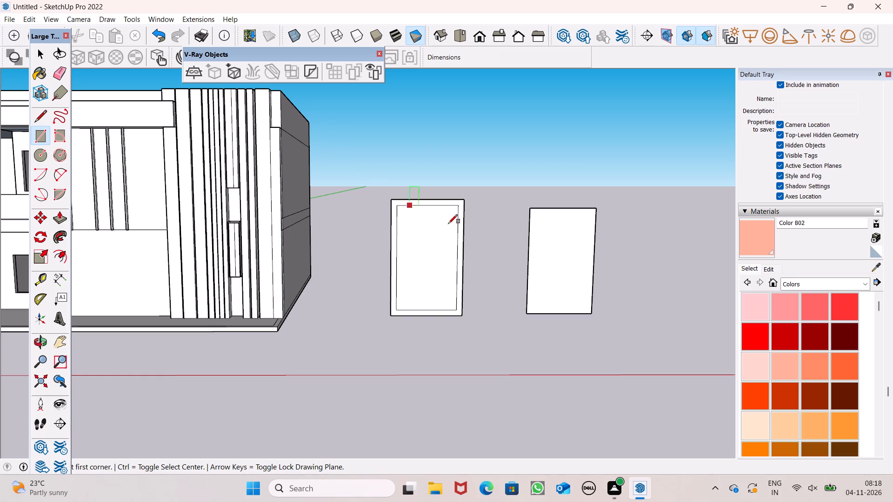
scroll(496, 230, "up", 7)
scroll(389, 185, "up", 5)
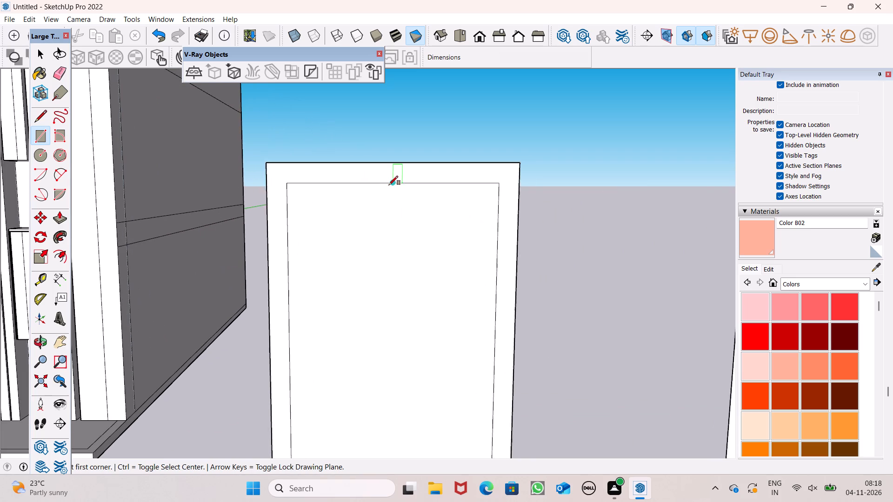
left_click(386, 182)
scroll(433, 195, "down", 11)
scroll(422, 322, "up", 3)
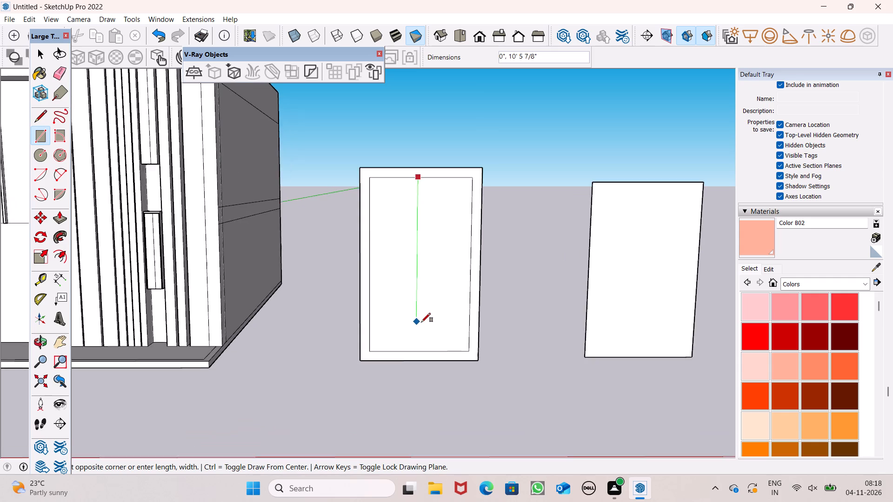
scroll(421, 322, "up", 4)
scroll(416, 365, "up", 3)
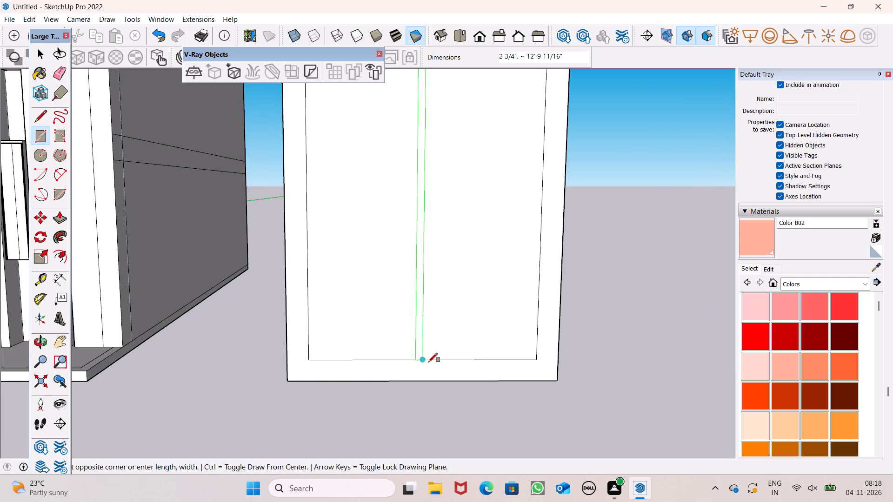
left_click(427, 357)
scroll(426, 403, "down", 6)
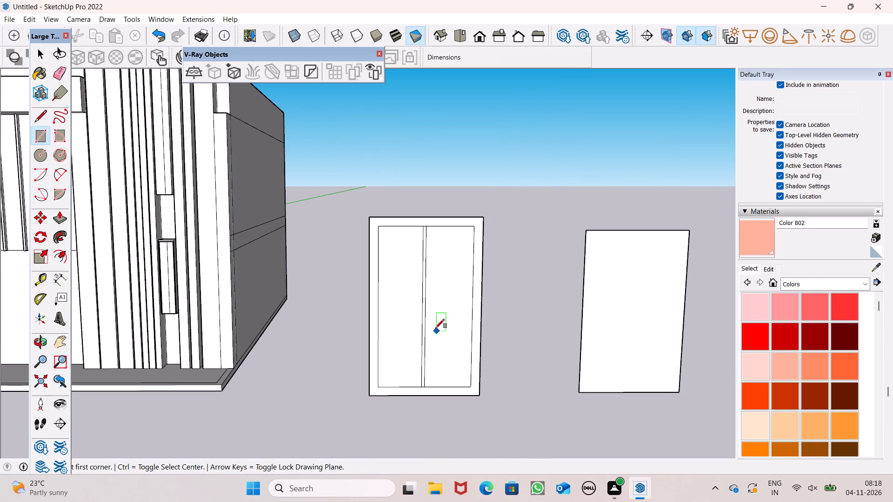
key("space")
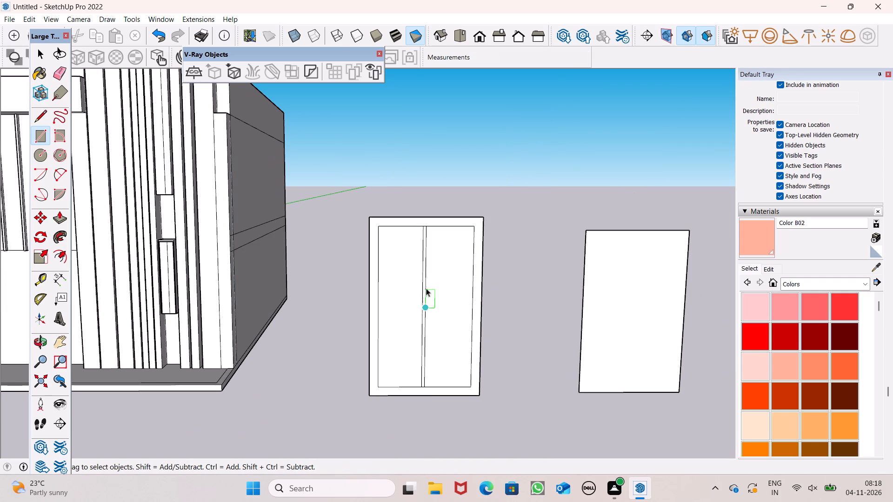
Erase the short edges at the mullion's top and bottom so it merges with the surrounding frame.
left_click(65, 74)
scroll(454, 233, "up", 4)
scroll(419, 220, "up", 5)
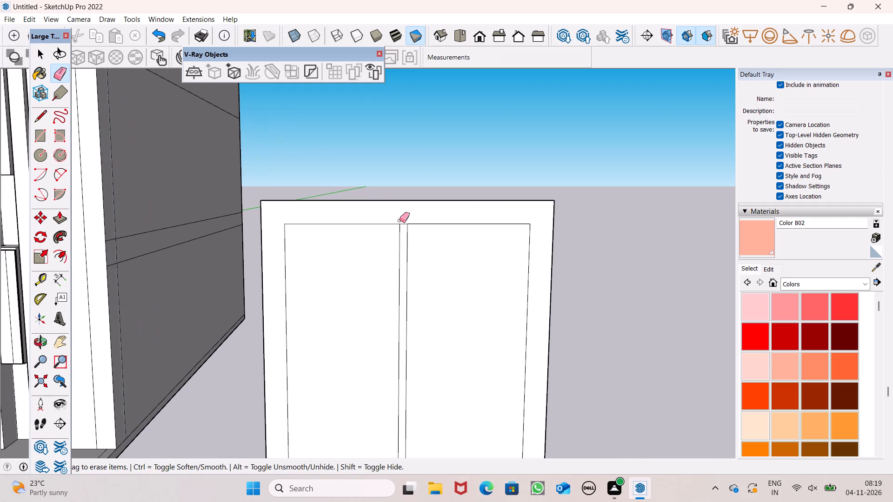
left_click(403, 224)
scroll(423, 155, "down", 6)
scroll(423, 316, "up", 7)
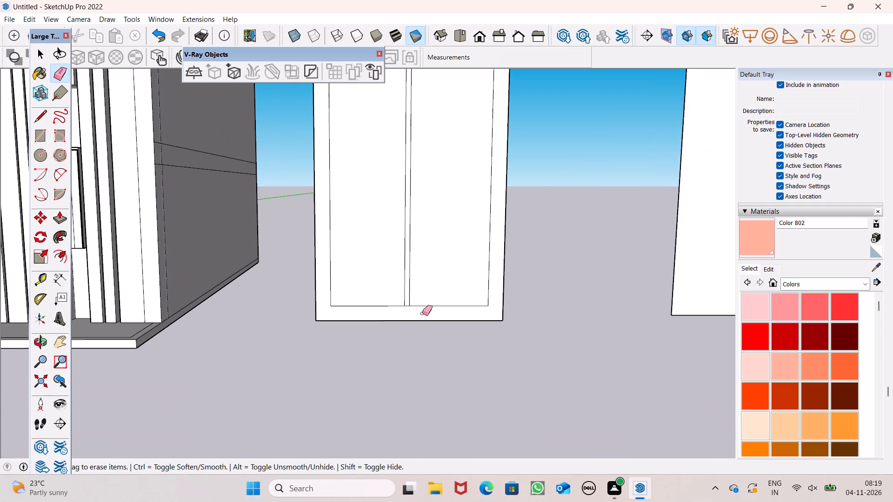
left_click(407, 303)
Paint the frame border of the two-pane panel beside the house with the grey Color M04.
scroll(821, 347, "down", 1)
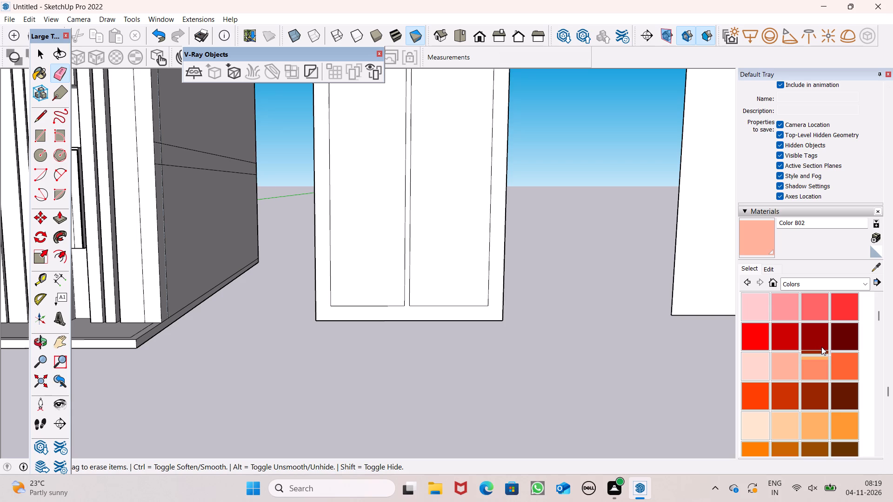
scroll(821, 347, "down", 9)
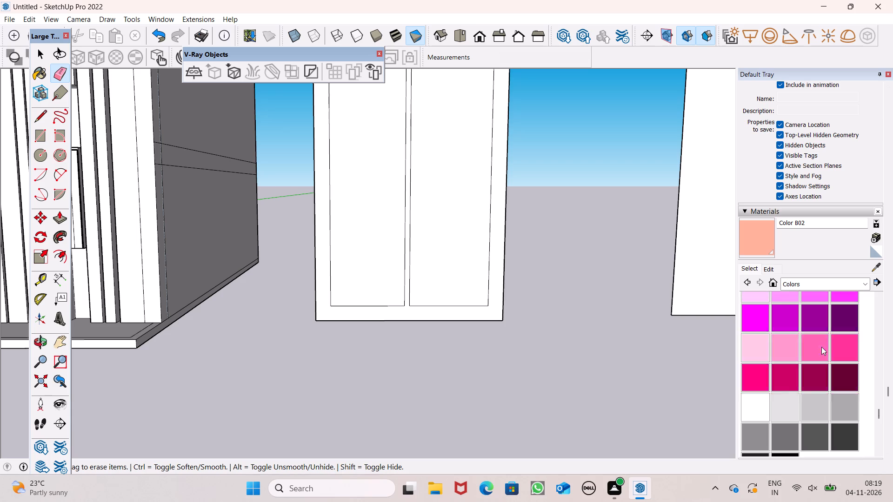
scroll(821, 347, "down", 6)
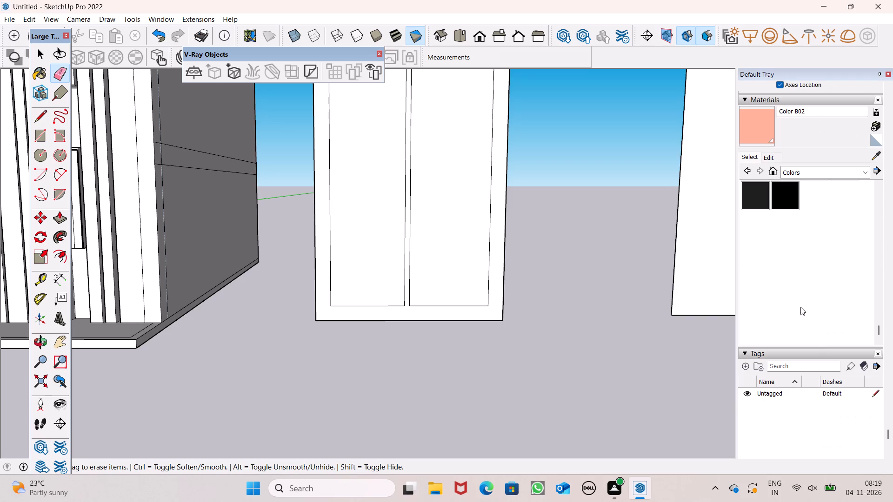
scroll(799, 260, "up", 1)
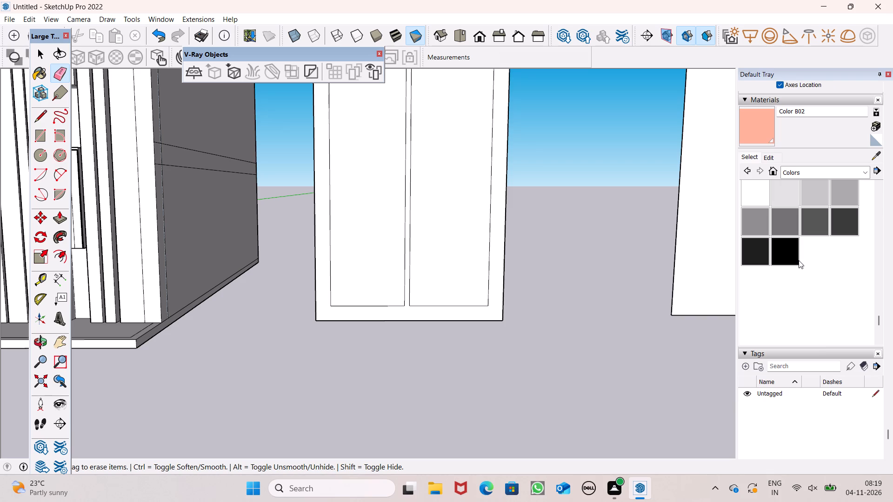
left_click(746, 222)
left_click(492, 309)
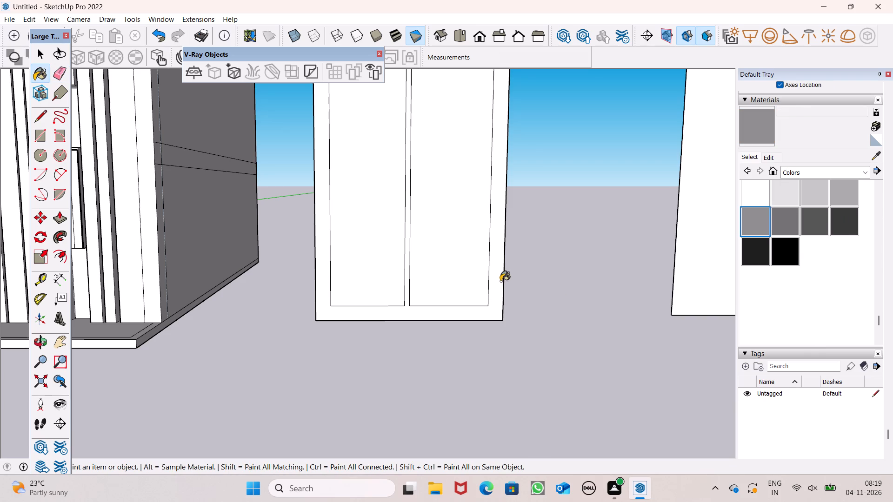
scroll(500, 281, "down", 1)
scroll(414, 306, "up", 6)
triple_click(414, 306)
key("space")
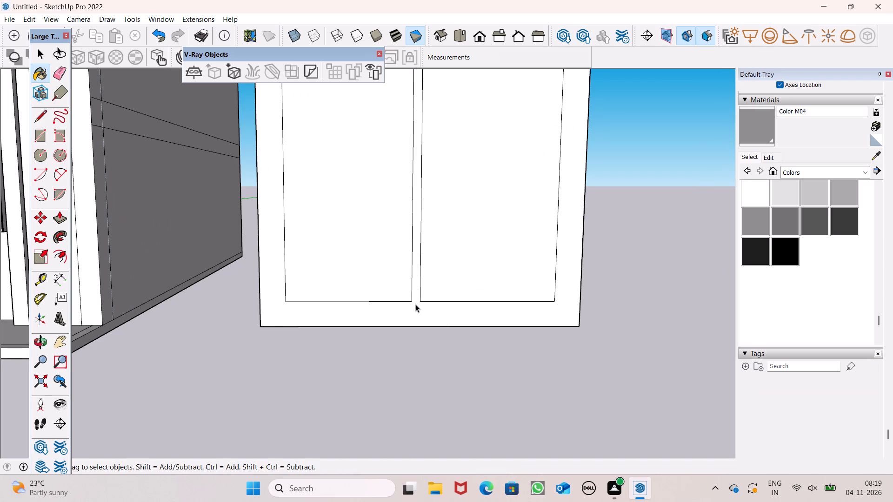
Paint the plain rectangle beside the house with Translucent Glass Gray from the Glass and Mirrors materials.
scroll(415, 304, "down", 7)
scroll(475, 307, "down", 14)
middle_click_drag(567, 300, 329, 353)
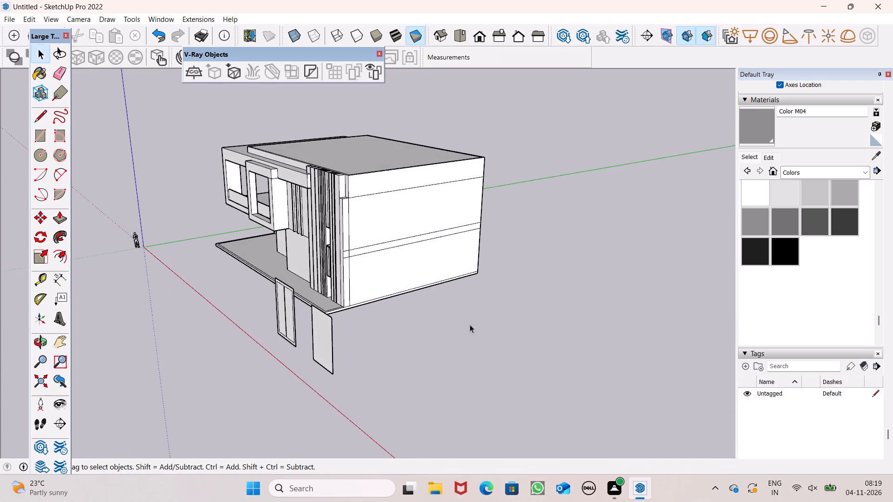
scroll(609, 298, "down", 7)
left_click(846, 165)
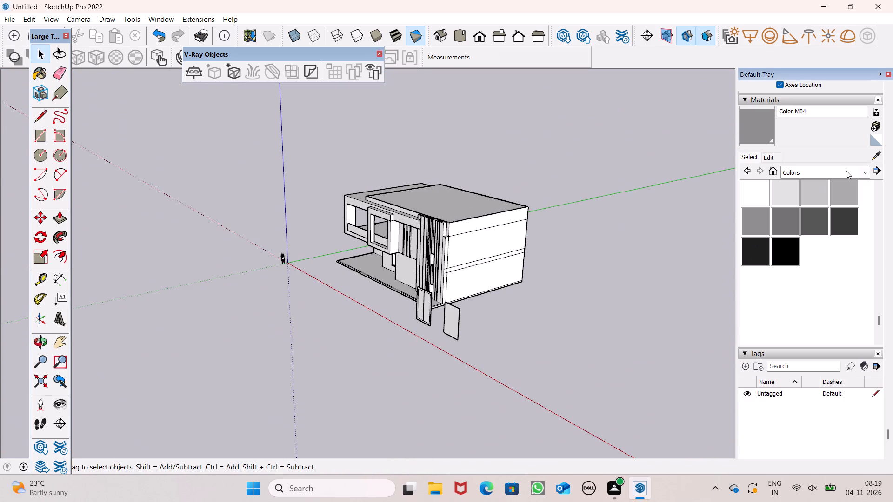
left_click(846, 171)
left_click(840, 234)
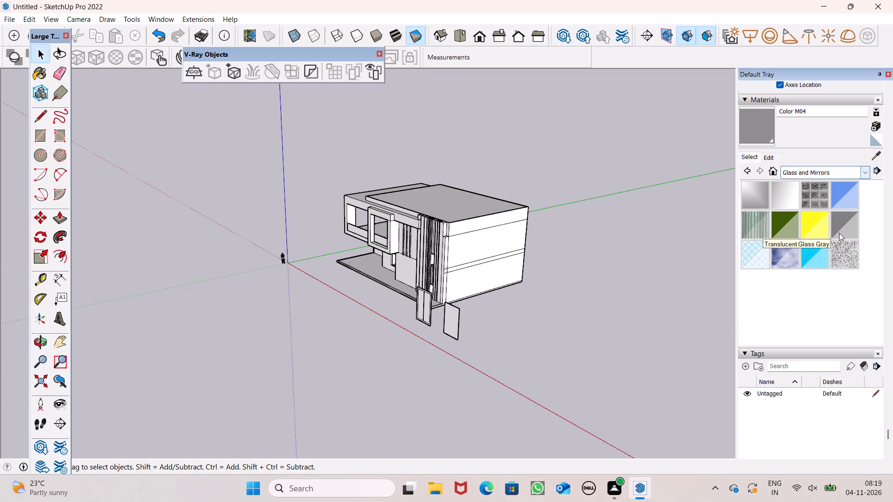
double_click(836, 235)
middle_click_drag(511, 345, 512, 347)
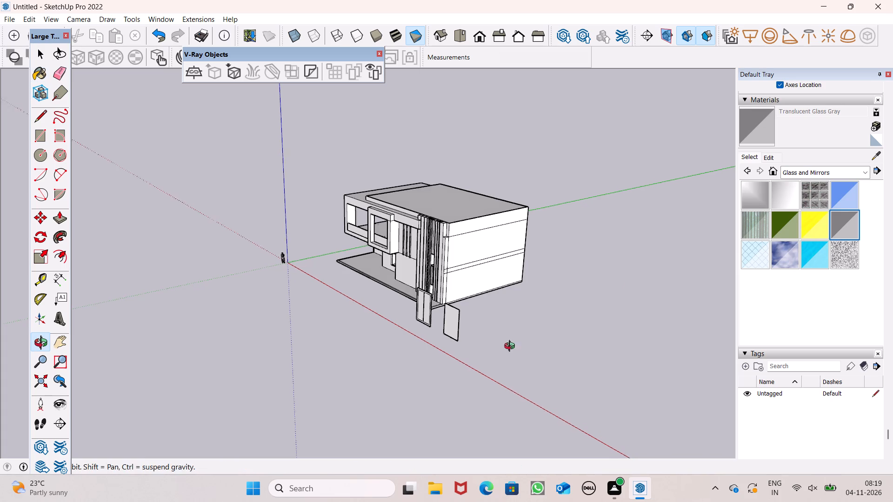
middle_click_drag(512, 347, 601, 338)
scroll(591, 340, "up", 9)
double_click(472, 287)
scroll(497, 279, "down", 4)
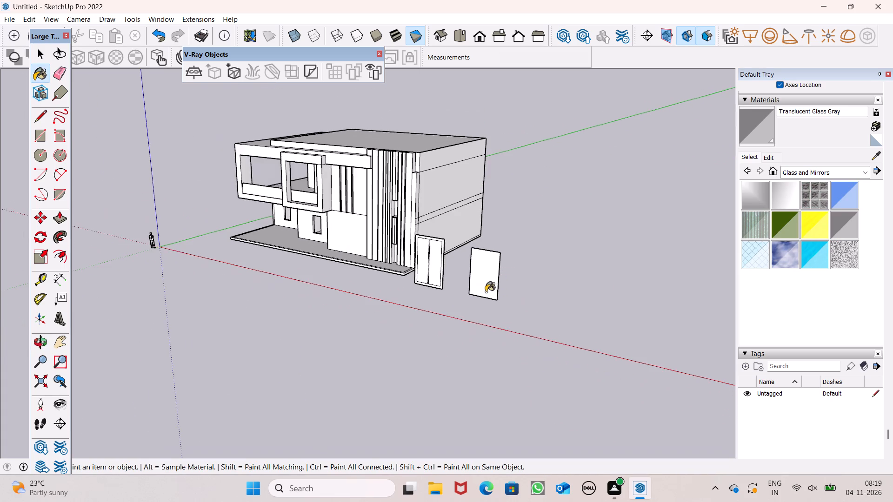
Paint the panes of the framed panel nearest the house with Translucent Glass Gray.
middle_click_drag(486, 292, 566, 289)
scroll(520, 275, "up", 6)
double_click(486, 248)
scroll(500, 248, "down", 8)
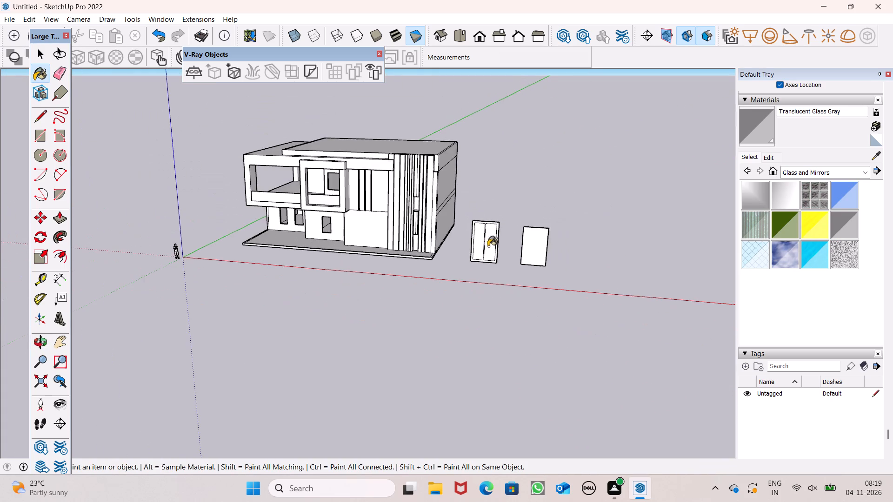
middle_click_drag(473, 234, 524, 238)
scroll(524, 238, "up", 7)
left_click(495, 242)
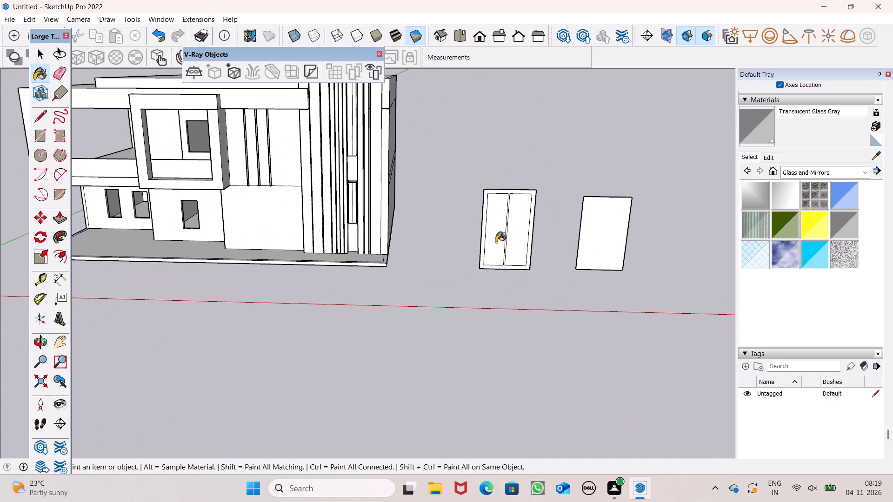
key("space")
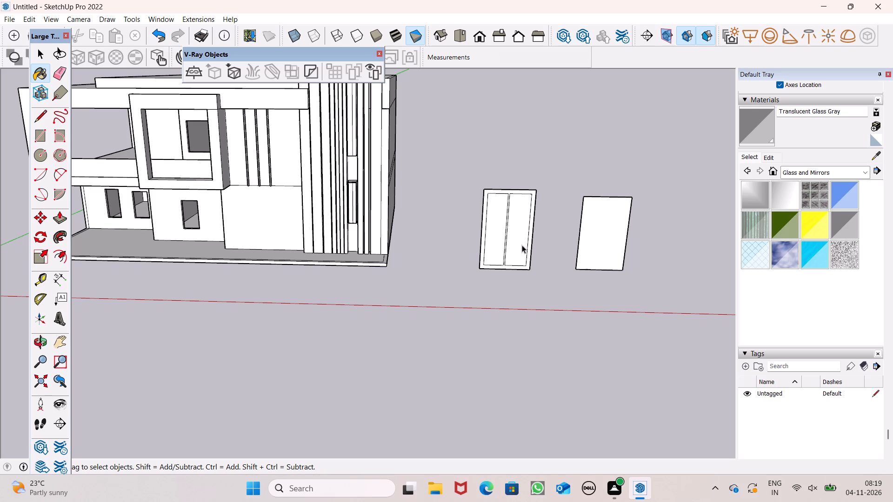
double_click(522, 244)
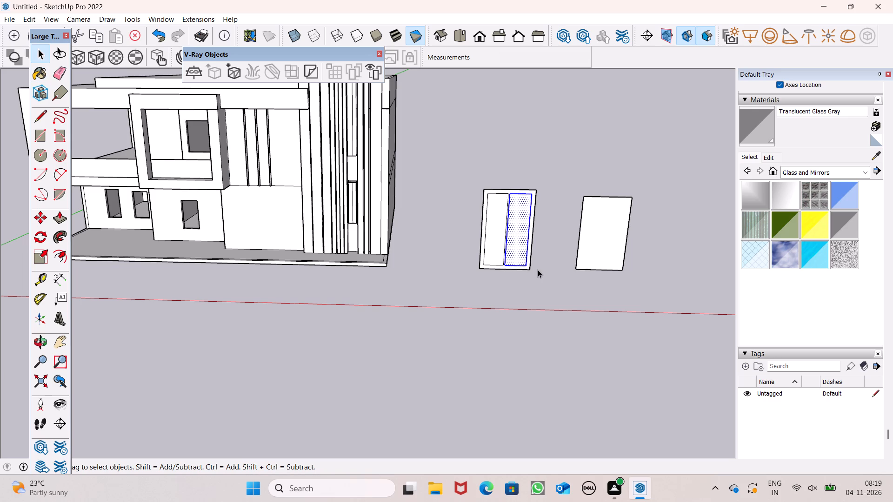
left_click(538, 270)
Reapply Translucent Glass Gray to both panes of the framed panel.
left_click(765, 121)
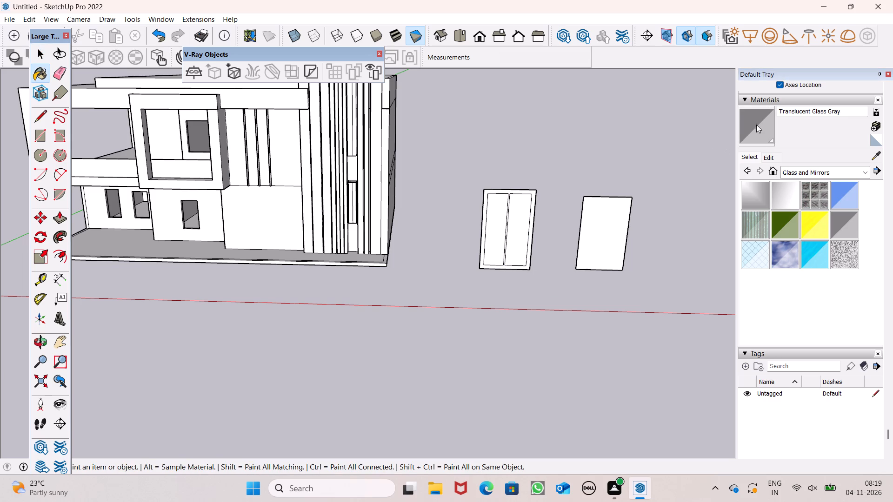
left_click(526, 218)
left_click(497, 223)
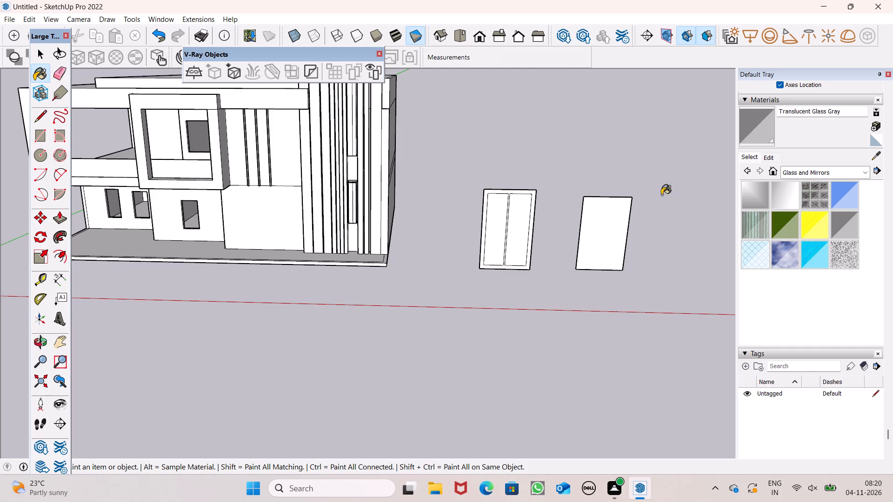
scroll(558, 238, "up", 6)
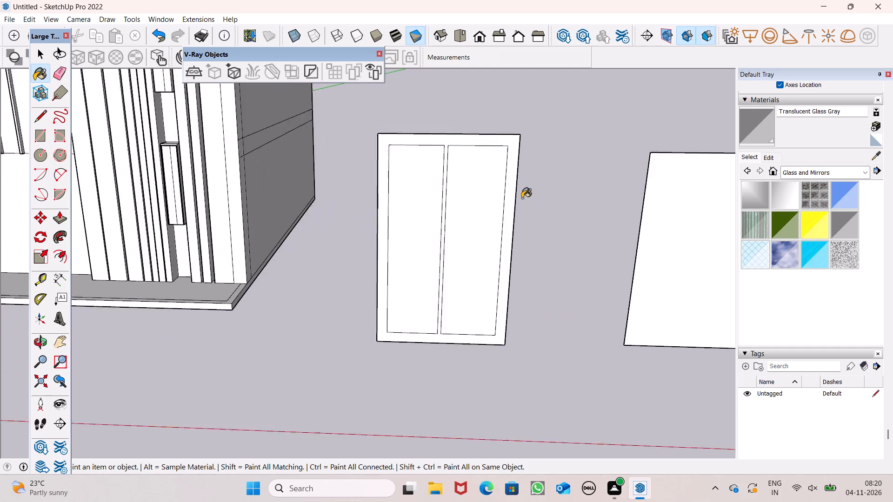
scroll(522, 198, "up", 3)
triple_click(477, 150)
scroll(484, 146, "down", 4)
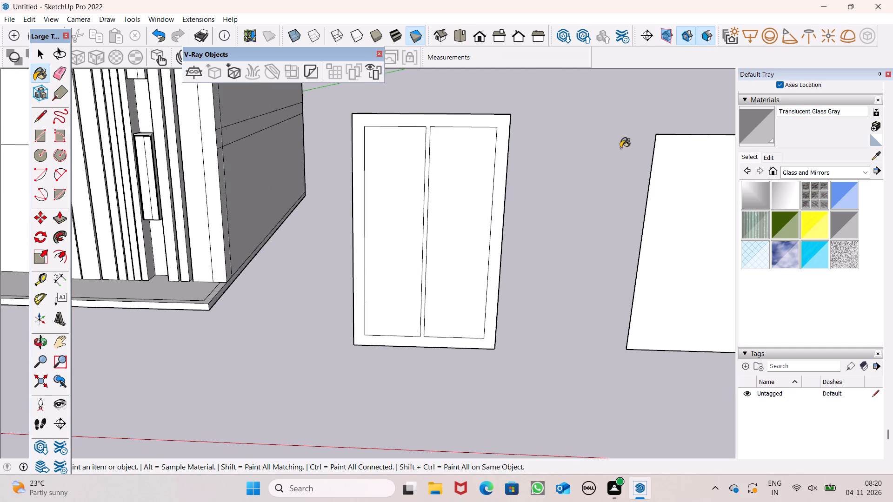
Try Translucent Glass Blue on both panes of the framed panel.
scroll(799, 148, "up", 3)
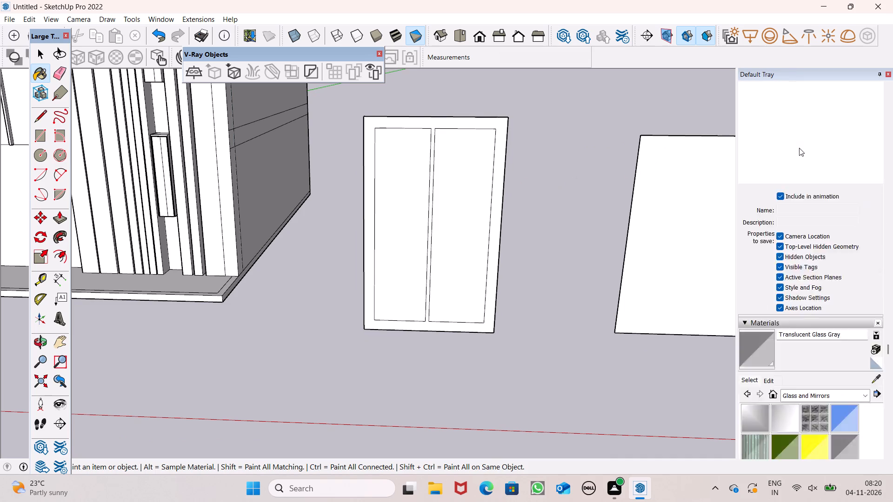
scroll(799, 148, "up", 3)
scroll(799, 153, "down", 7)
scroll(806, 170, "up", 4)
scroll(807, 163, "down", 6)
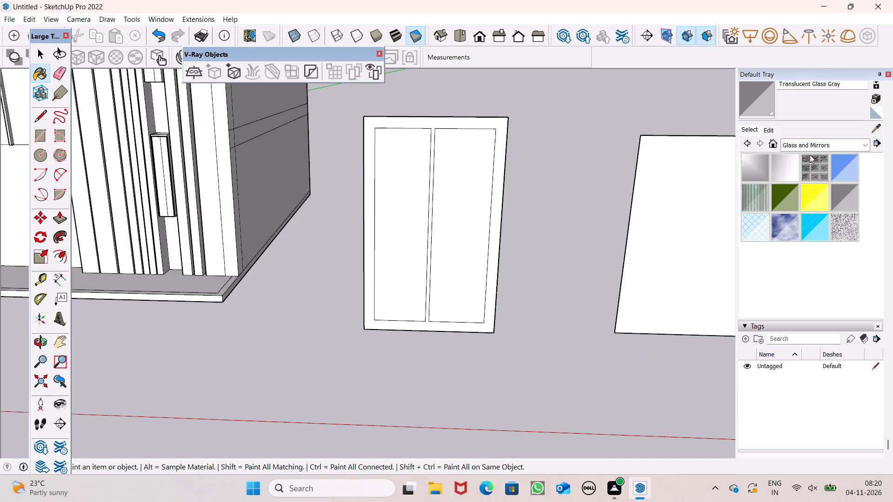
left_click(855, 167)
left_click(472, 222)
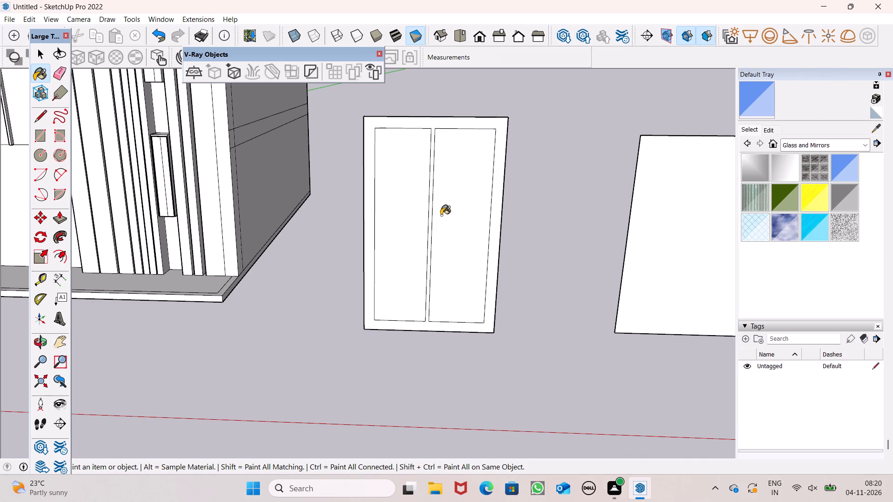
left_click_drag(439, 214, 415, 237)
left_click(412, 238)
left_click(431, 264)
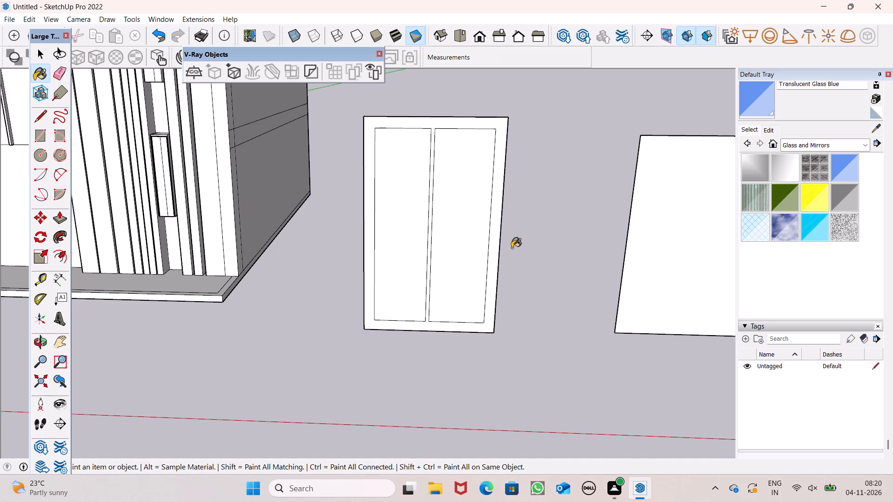
Repaint the framed panel's border and both panes with Translucent Glass Gray.
left_click(844, 199)
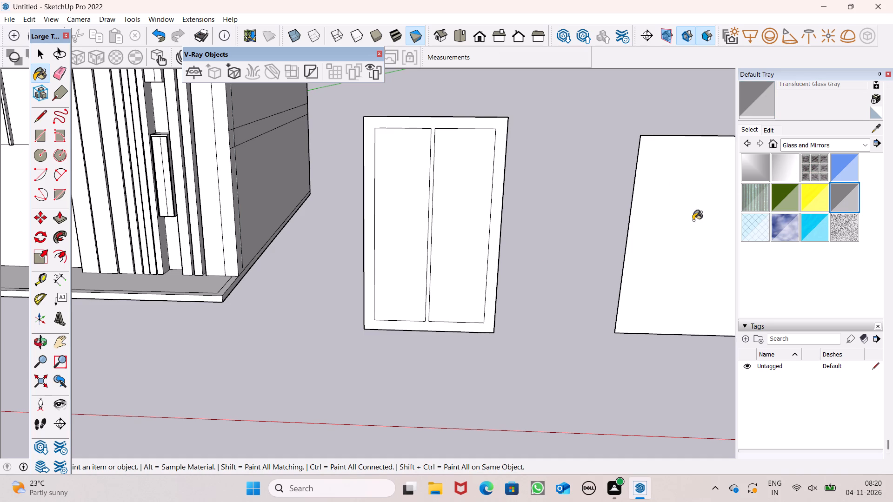
scroll(457, 288, "up", 7)
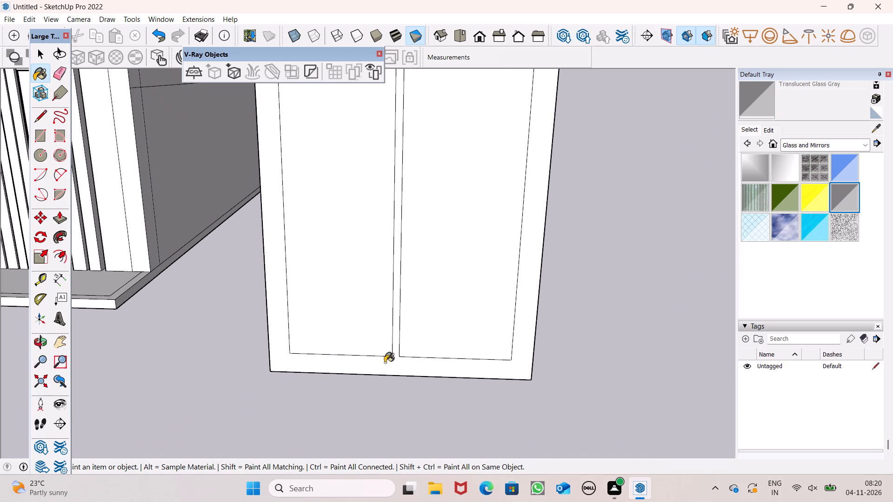
left_click(391, 364)
left_click_drag(412, 322, 412, 327)
left_click(374, 335)
double_click(409, 310)
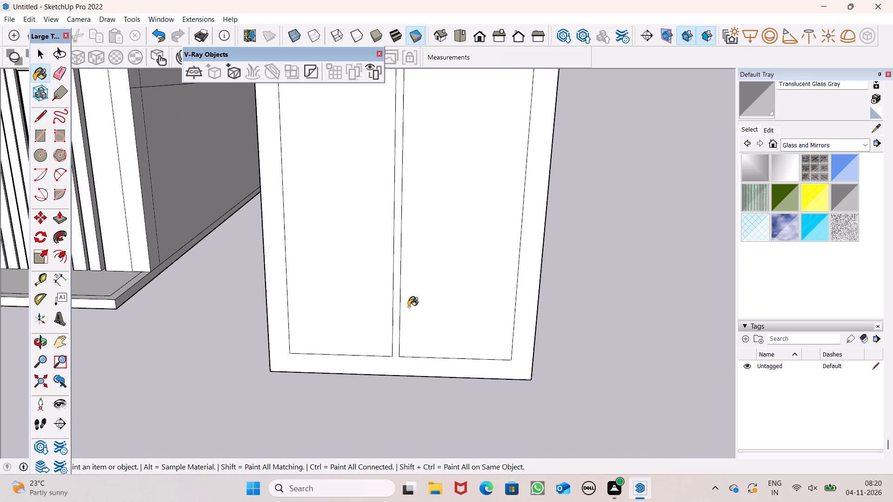
left_click(411, 306)
left_click(400, 306)
left_click(406, 306)
Apply Translucent Glass Gray once more across both panes and the central mullion of the framed panel.
scroll(410, 315, "down", 8)
left_click(381, 210)
double_click(393, 208)
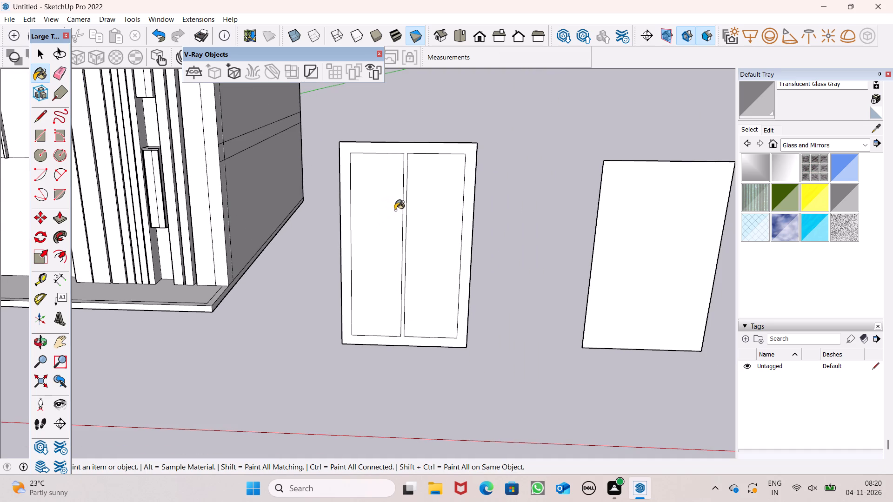
scroll(389, 231, "up", 5)
left_click(387, 229)
left_click(462, 230)
left_click(345, 228)
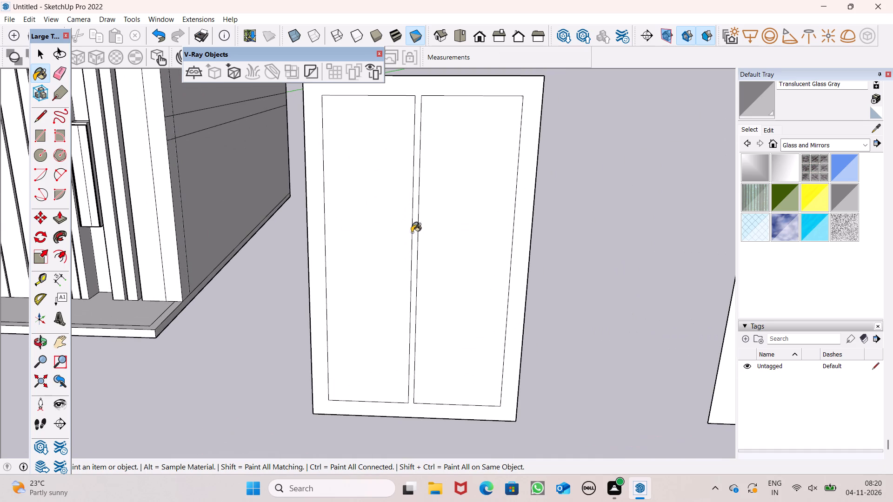
left_click(414, 237)
scroll(414, 237, "down", 7)
left_click(443, 233)
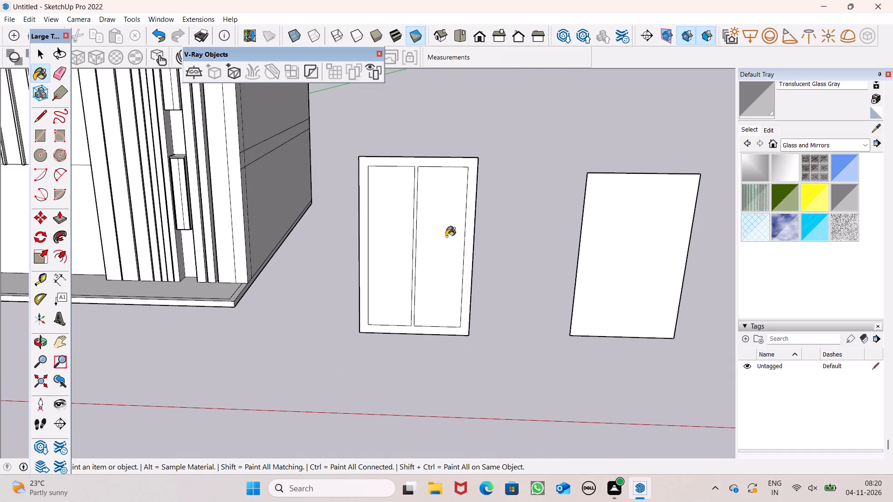
key("space")
key("space")
key("space")
Examine the house and the two window panels from the front, above and the side.
scroll(452, 219, "down", 11)
middle_click_drag(466, 255, 461, 249)
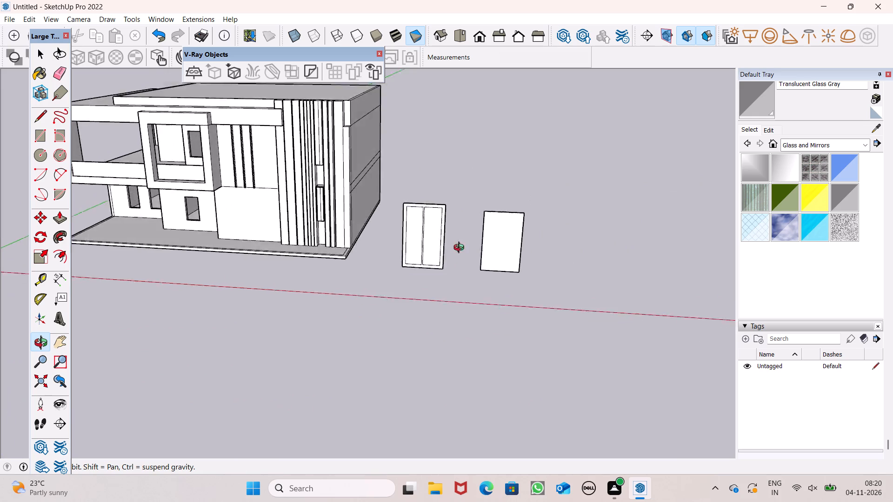
middle_click_drag(461, 249, 368, 322)
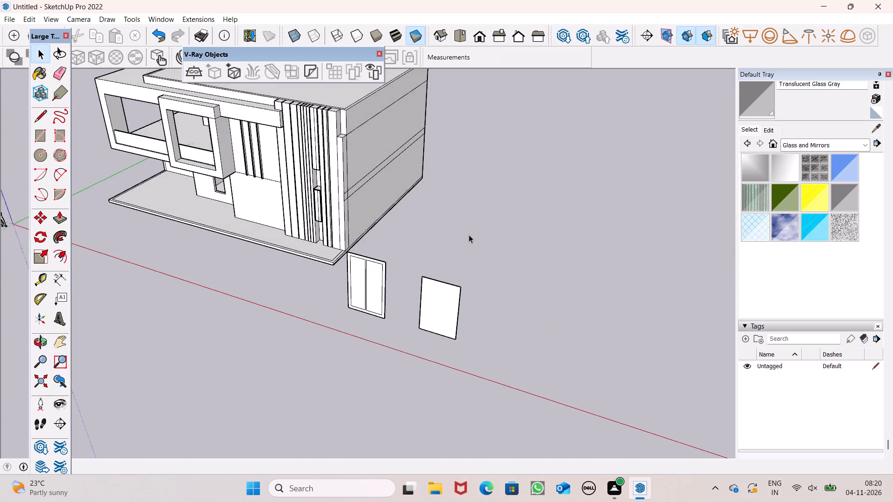
scroll(469, 235, "down", 6)
scroll(500, 206, "down", 4)
middle_click_drag(509, 211, 432, 272)
scroll(517, 223, "down", 3)
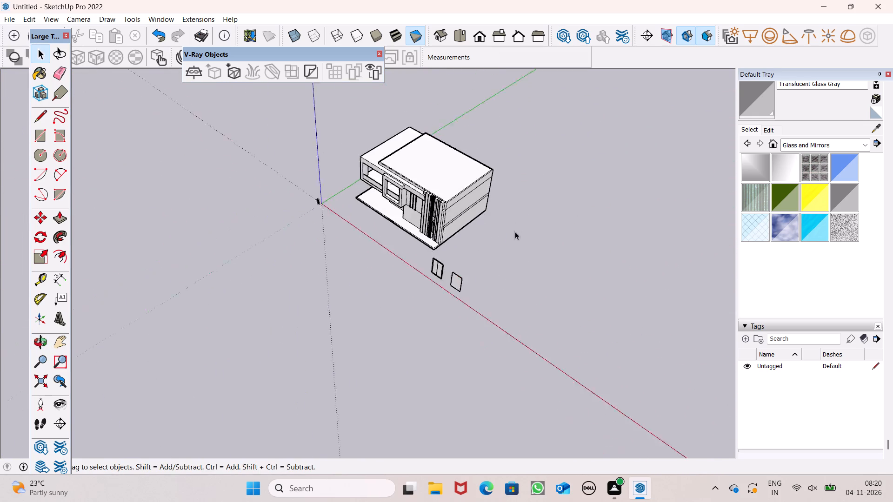
scroll(515, 231, "down", 4)
scroll(493, 258, "up", 1)
middle_click_drag(487, 262, 353, 178)
scroll(353, 178, "up", 2)
scroll(466, 186, "up", 6)
left_click(495, 211)
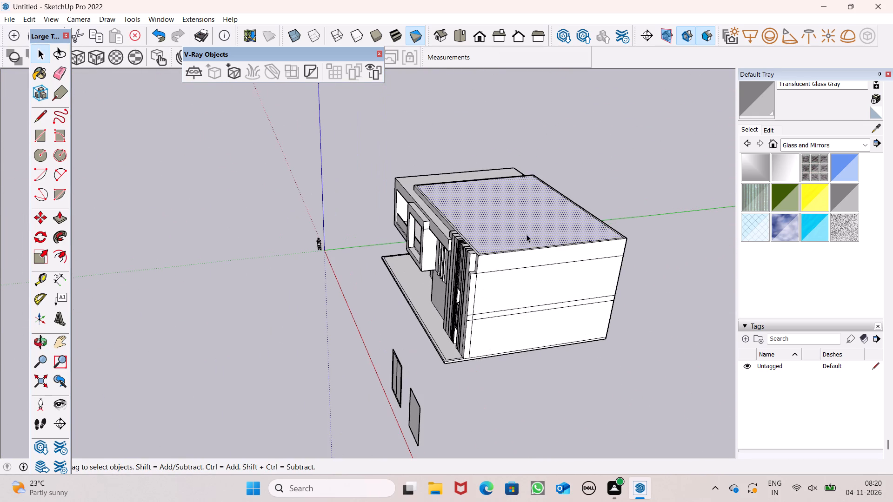
left_click_drag(655, 351, 658, 344)
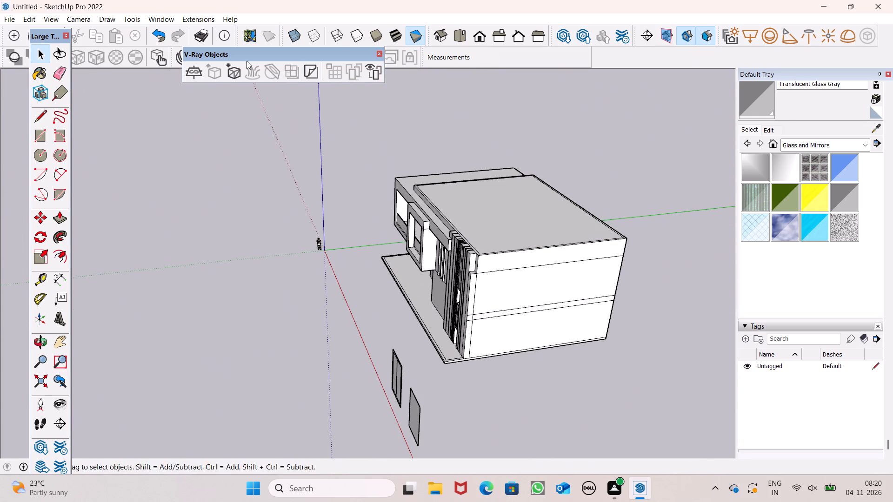
Review the list of available toolbars without changing any of them.
left_click(53, 23)
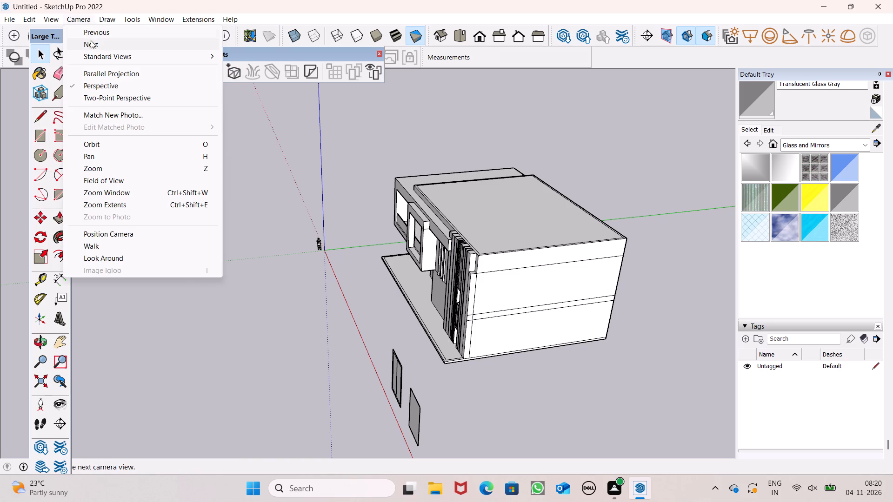
left_click(65, 33)
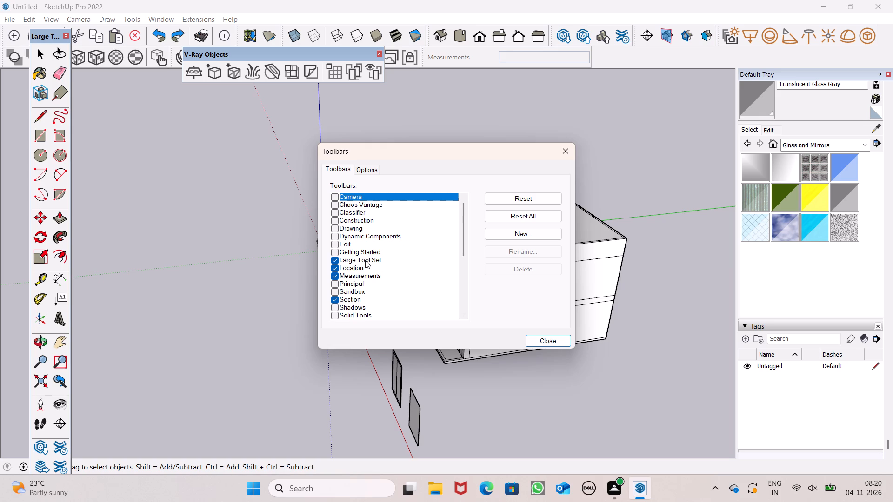
scroll(365, 260, "down", 2)
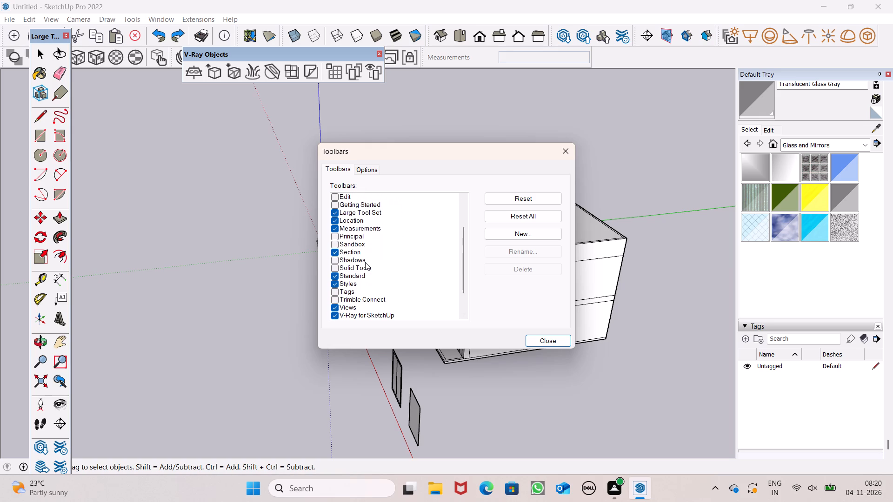
scroll(365, 262, "down", 5)
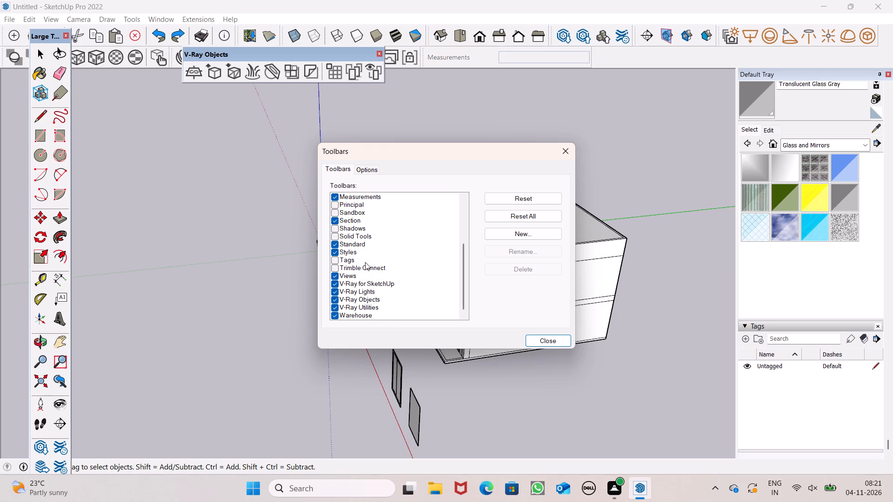
scroll(365, 262, "down", 5)
scroll(360, 241, "up", 2)
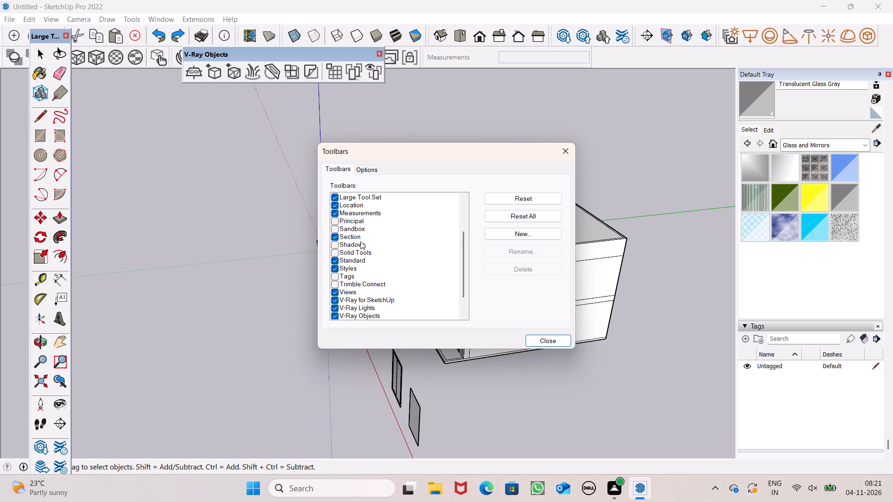
scroll(346, 229, "up", 3)
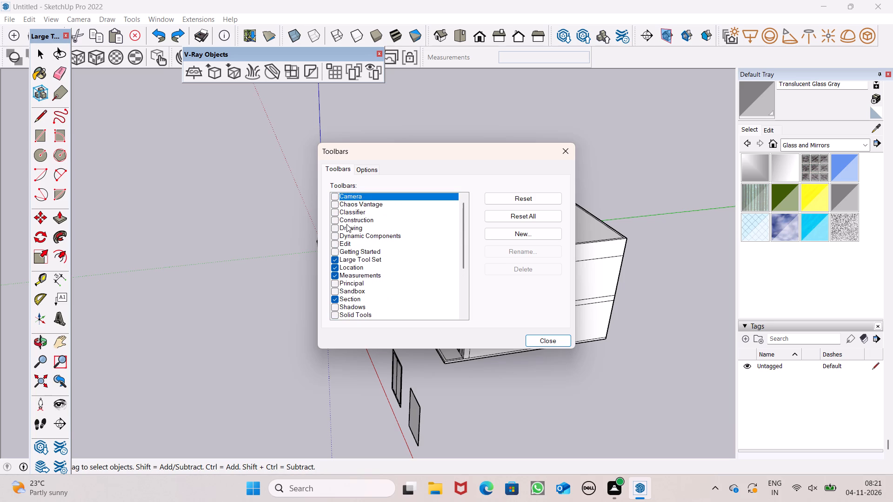
scroll(347, 224, "up", 11)
left_click(278, 247)
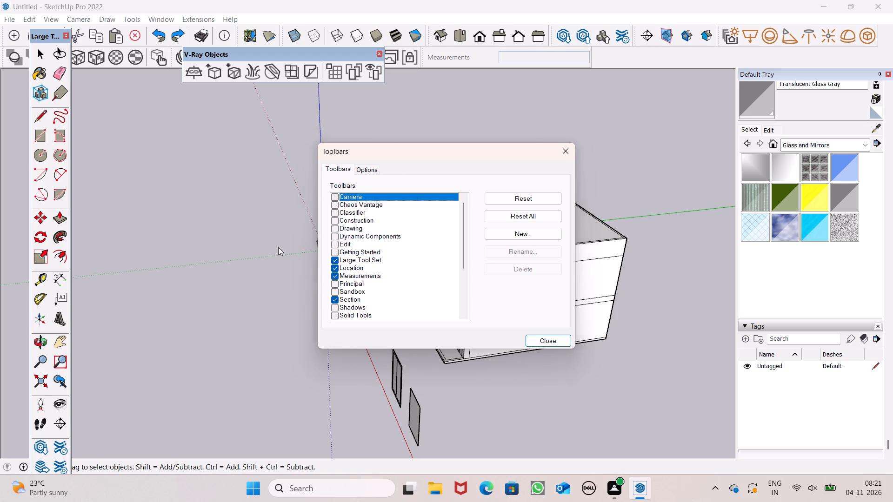
left_click(560, 154)
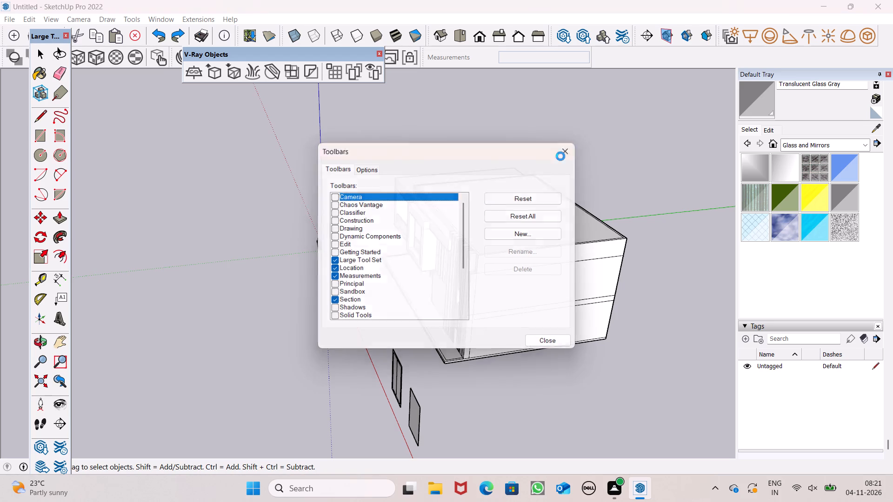
Paint the house's roof and side wall faces with 0002_MediumVioletRed from the Colors-Named collection.
left_click(832, 147)
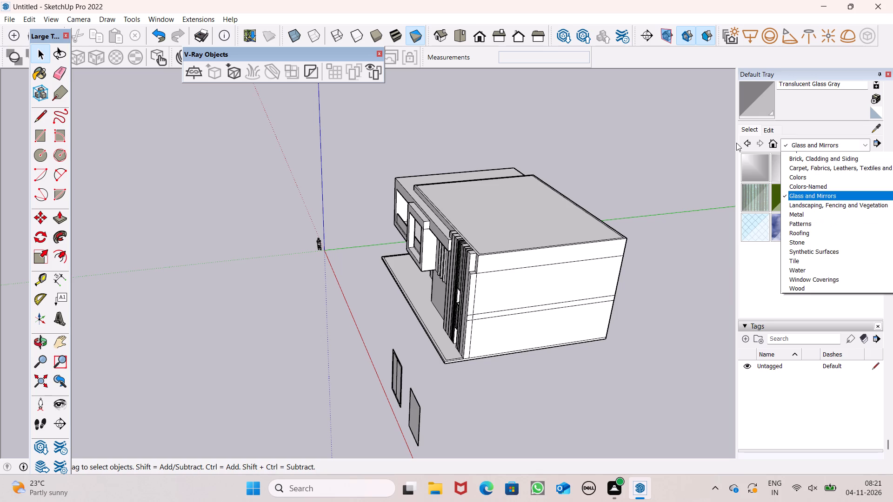
left_click(737, 142)
left_click(742, 140)
left_click(747, 142)
left_click(747, 142)
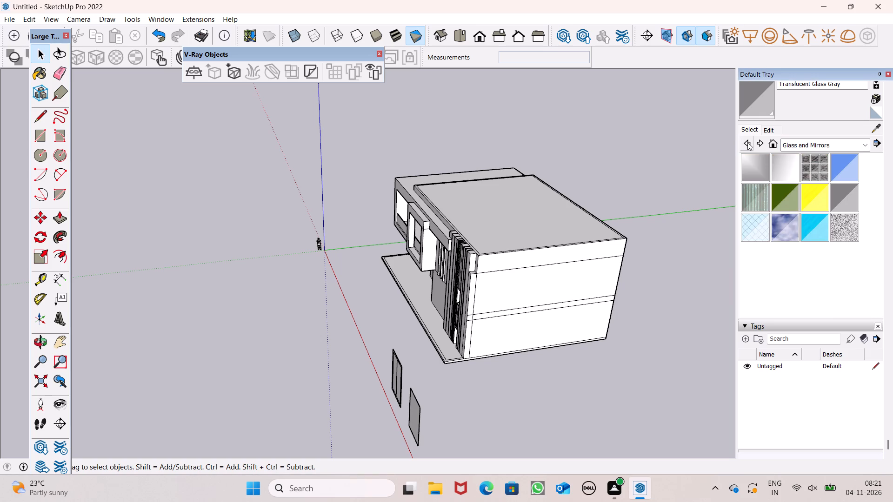
left_click(747, 142)
double_click(748, 143)
left_click(722, 188)
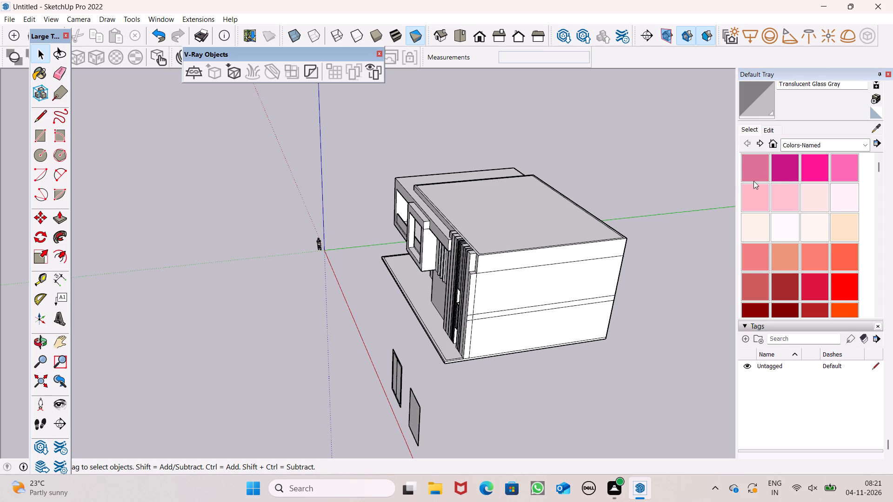
left_click(773, 179)
left_click(522, 230)
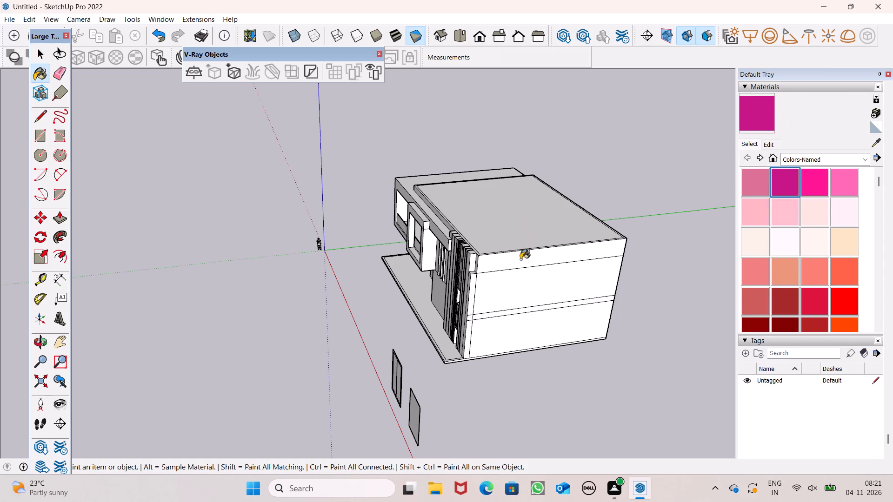
double_click(520, 259)
left_click(517, 295)
left_click_drag(515, 296, 513, 304)
left_click_drag(506, 325, 506, 330)
left_click(506, 330)
Apply 0002_MediumVioletRed to both panes of the two-pane framed panel.
middle_click_drag(495, 325, 667, 251)
middle_click_drag(784, 255, 789, 254)
middle_click_drag(484, 283, 582, 291)
scroll(553, 301, "up", 4)
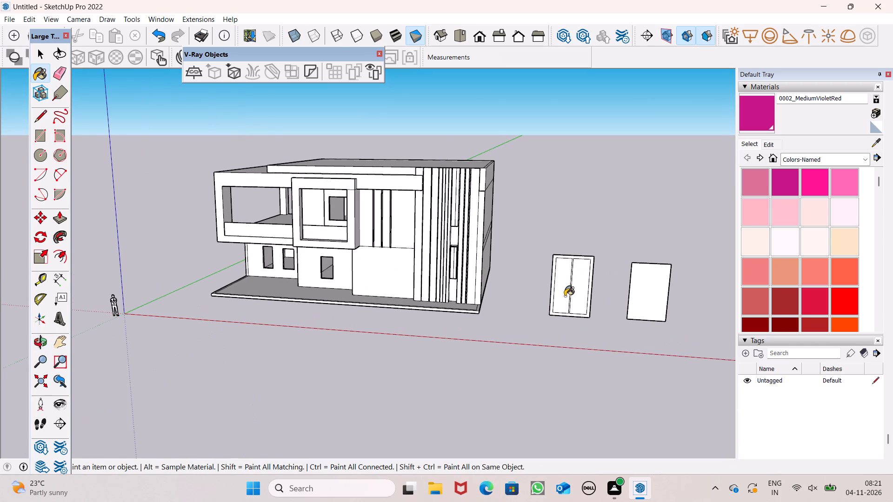
left_click(566, 294)
left_click(579, 293)
scroll(378, 283, "down", 1)
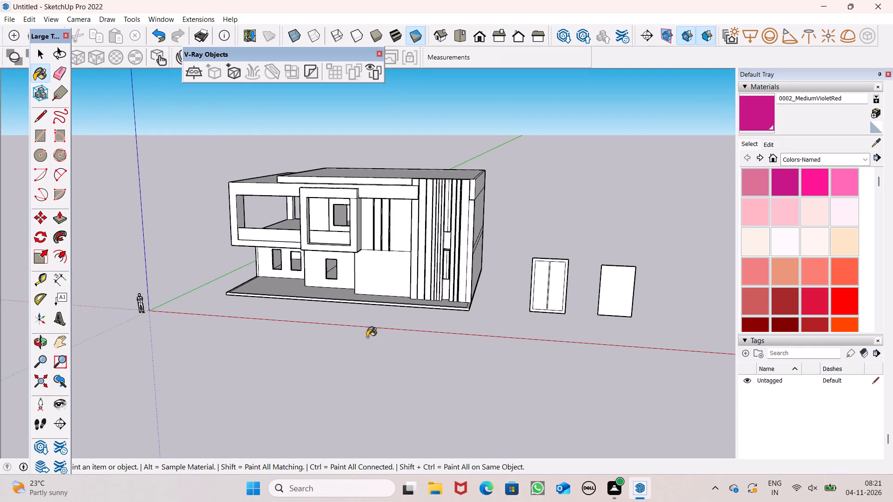
key("space")
Push/Pull the border and mullion of the two-pane panel outward by about 6 1/8" to form a raised frame.
scroll(367, 339, "down", 3)
middle_click_drag(407, 359, 436, 422)
scroll(436, 422, "up", 8)
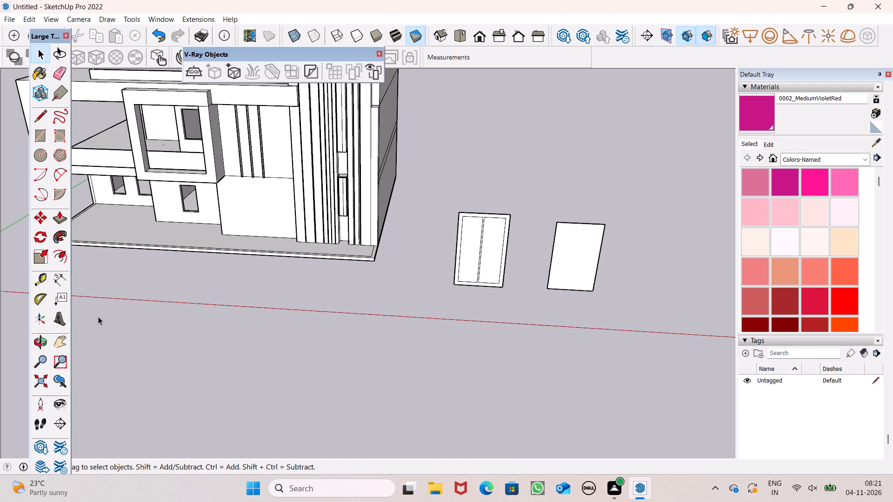
left_click(57, 212)
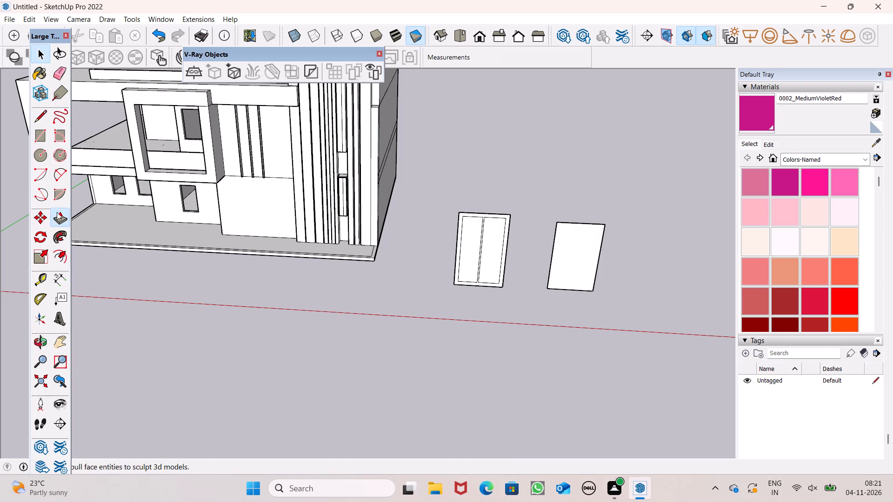
scroll(489, 233, "up", 3)
scroll(516, 255, "down", 1)
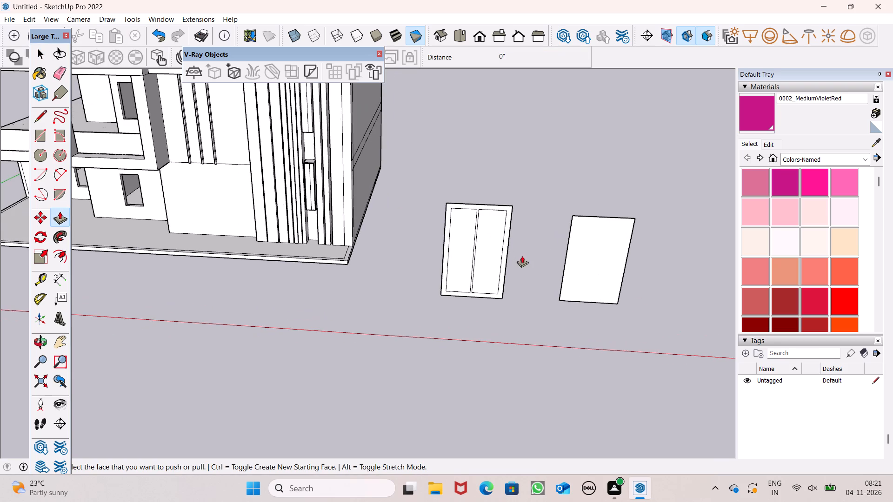
middle_click_drag(556, 284, 561, 304)
scroll(509, 324, "up", 8)
scroll(493, 287, "up", 5)
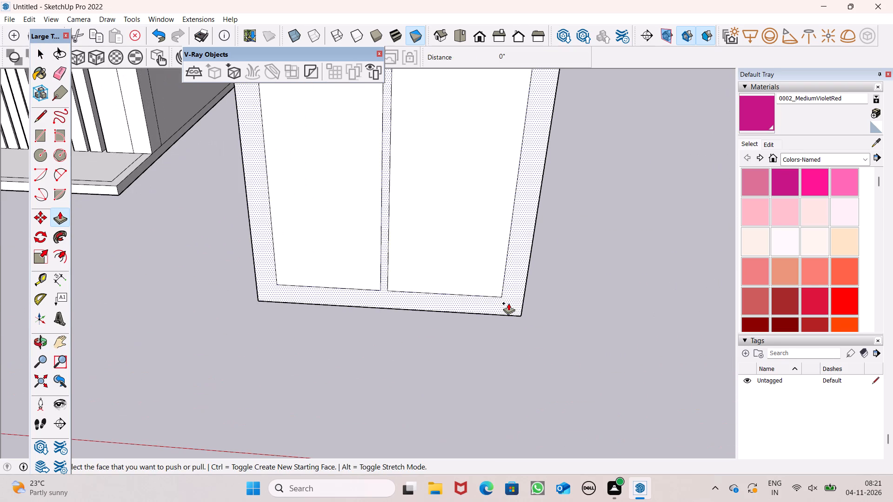
left_click_drag(508, 303, 509, 312)
scroll(347, 276, "down", 5)
scroll(387, 313, "down", 2)
scroll(378, 318, "up", 1)
scroll(376, 318, "down", 3)
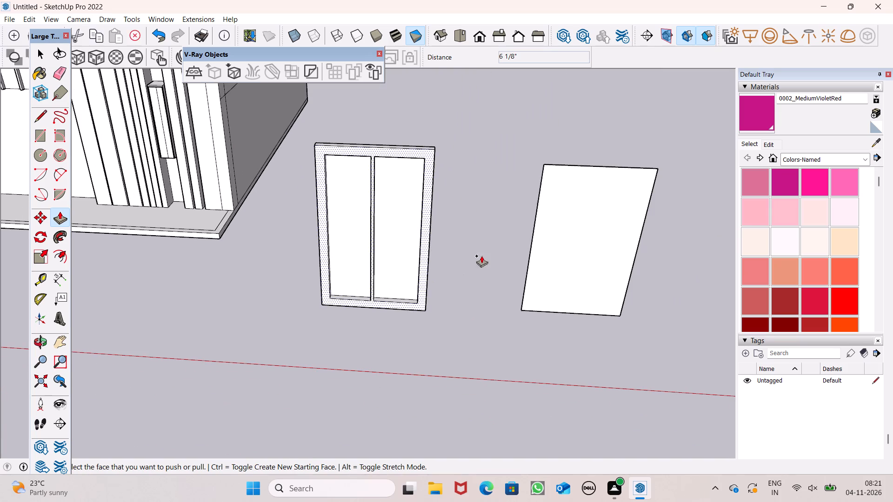
key("space")
Offset the outline of the plain panel inward to create a uniform border around a single pane.
left_click(63, 258)
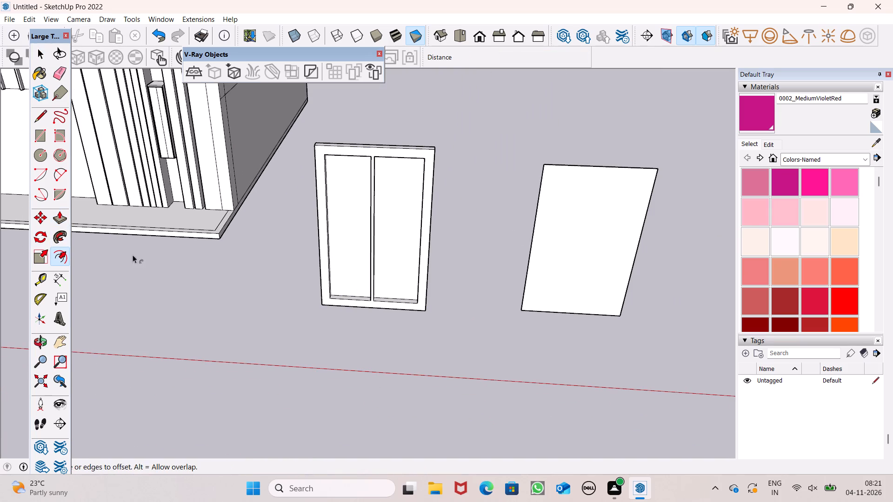
scroll(608, 182, "up", 3)
left_click_drag(609, 182, 609, 178)
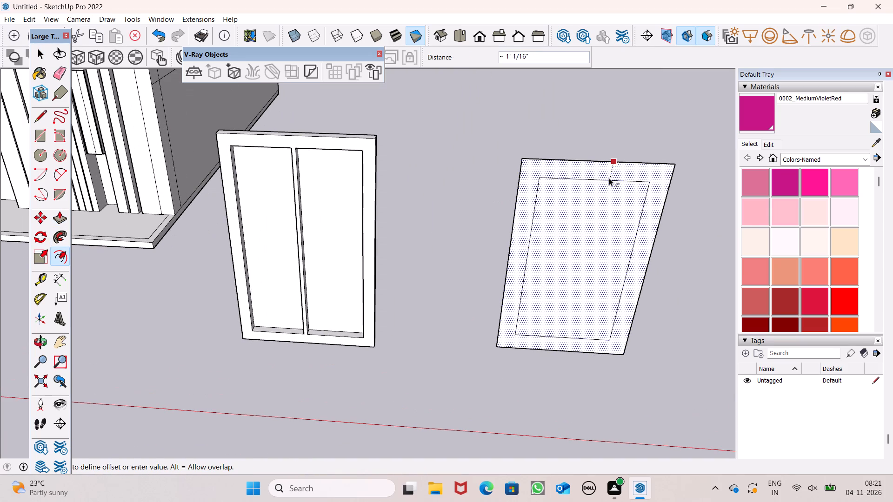
left_click_drag(609, 178, 609, 176)
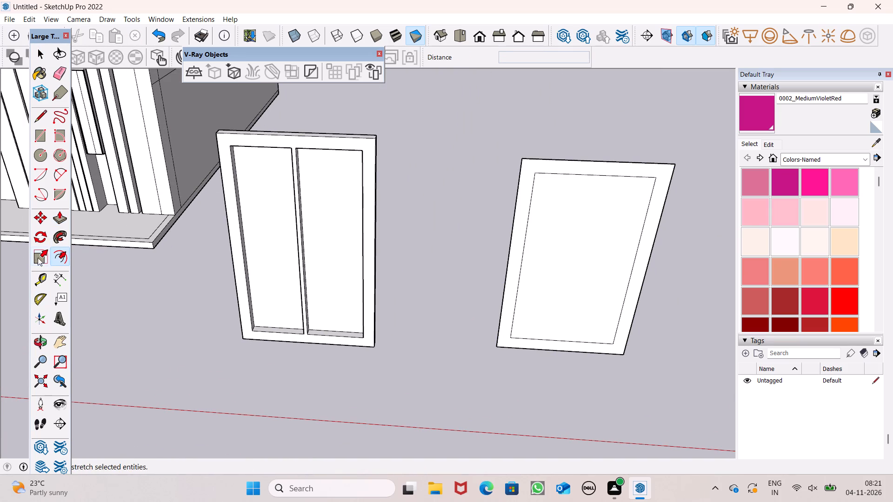
Push/Pull the border of the single-pane panel outward into a raised frame around the recessed pane.
left_click(59, 218)
scroll(400, 318, "down", 4)
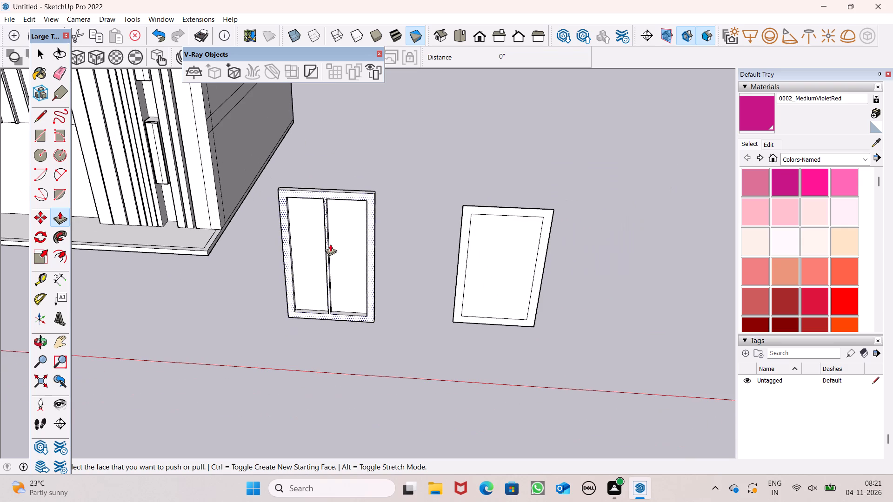
scroll(520, 356, "up", 4)
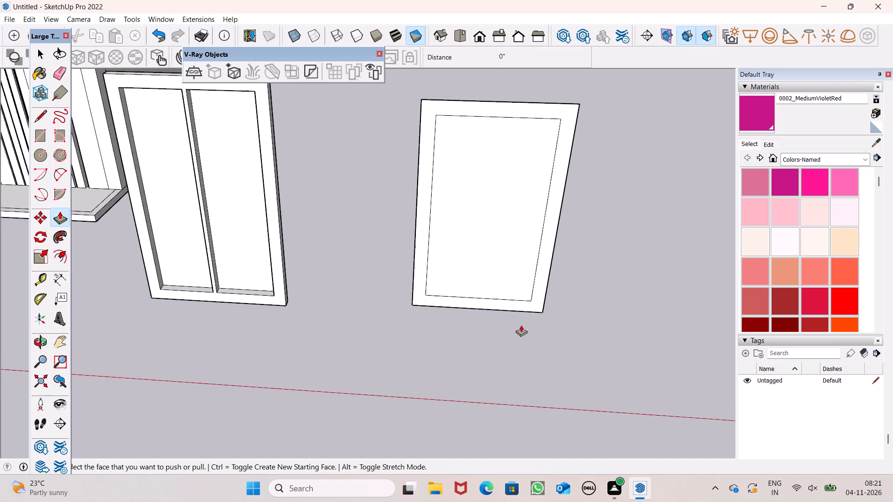
scroll(522, 316, "down", 3)
middle_click_drag(524, 321, 529, 337)
scroll(526, 329, "up", 6)
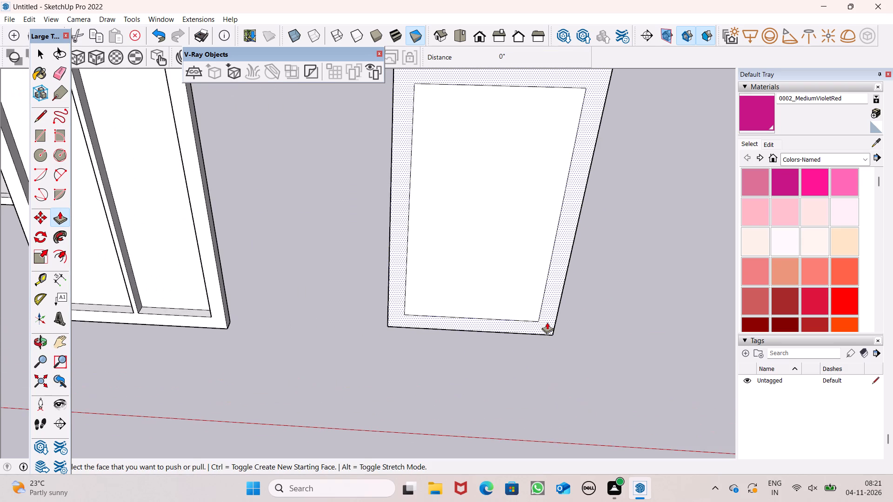
left_click_drag(547, 322, 546, 329, "ctrl")
scroll(462, 335, "down", 4)
key("space")
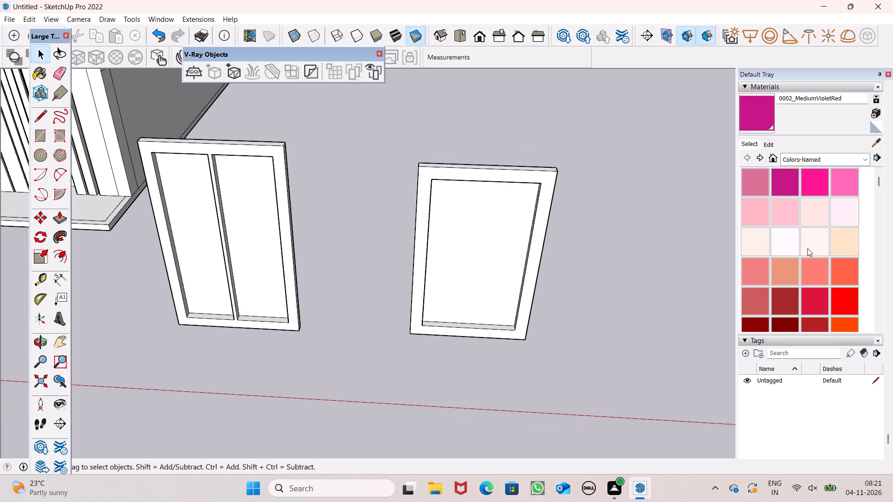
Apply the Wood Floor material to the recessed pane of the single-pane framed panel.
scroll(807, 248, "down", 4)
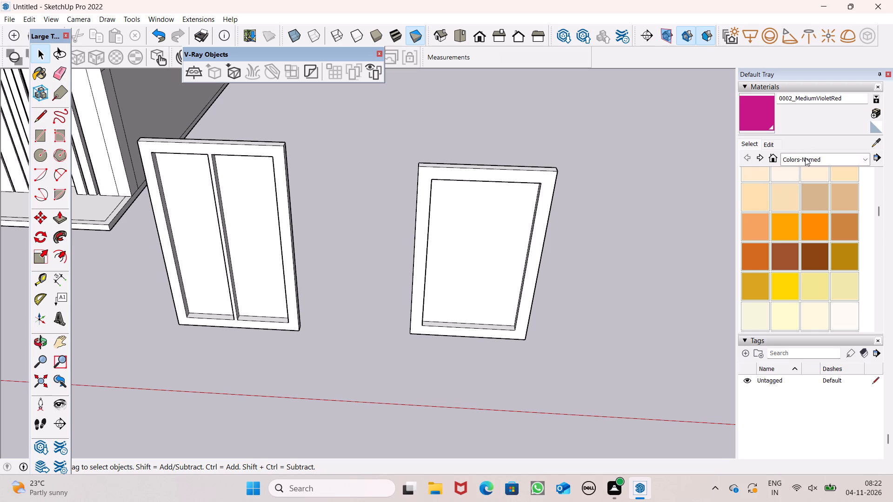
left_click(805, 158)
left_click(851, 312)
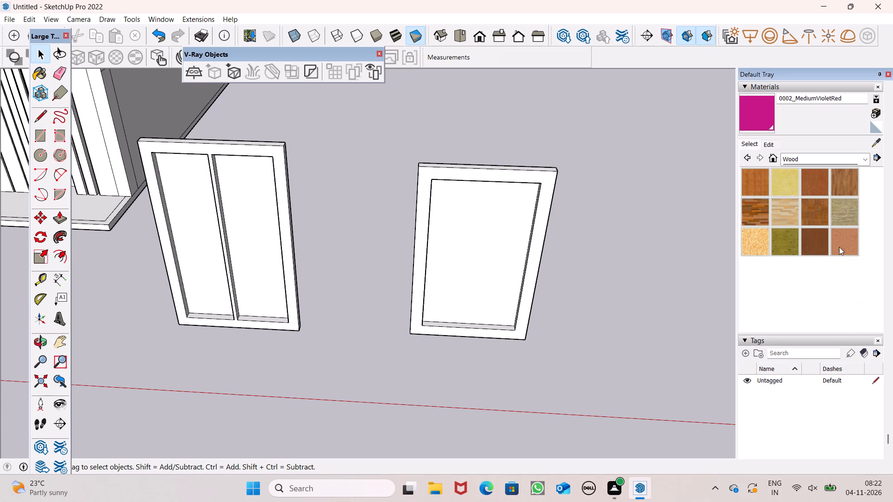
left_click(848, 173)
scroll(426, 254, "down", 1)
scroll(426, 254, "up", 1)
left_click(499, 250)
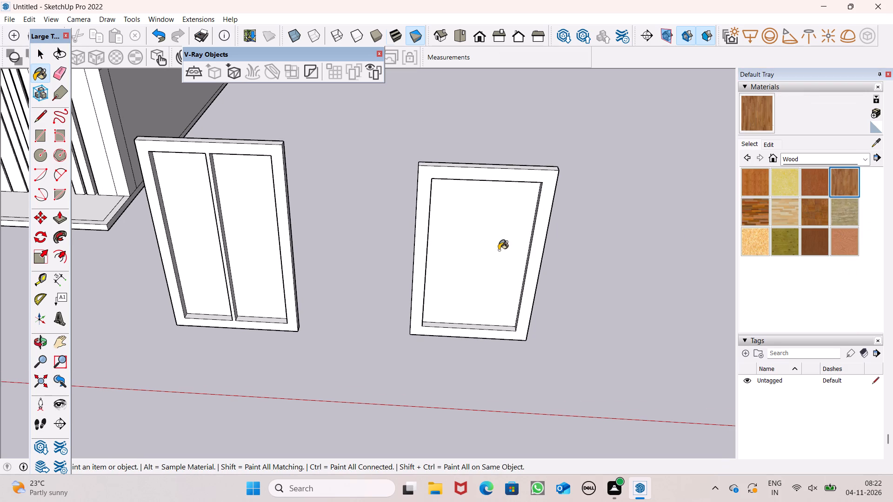
Examine the house and the two framed panels together from the front and the side.
scroll(579, 246, "down", 6)
middle_click_drag(530, 257, 625, 198)
scroll(625, 198, "up", 1)
scroll(354, 314, "down", 2)
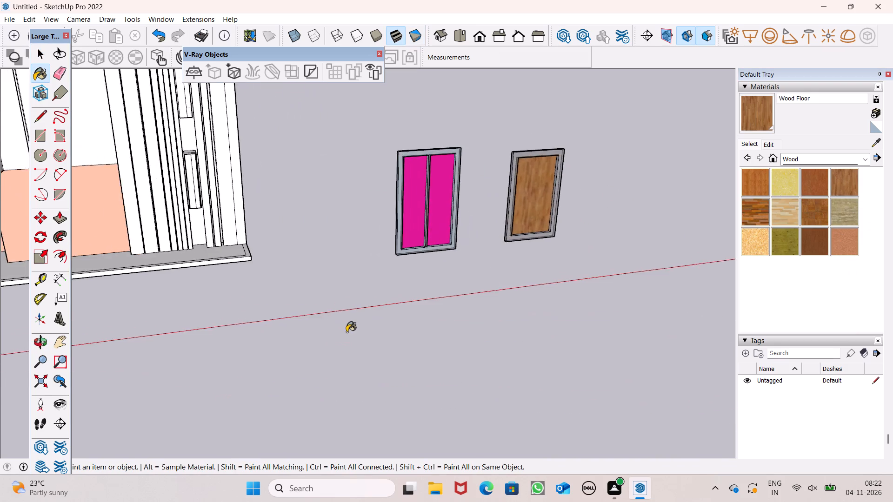
scroll(347, 332, "down", 7)
scroll(418, 246, "down", 6)
middle_click_drag(514, 227, 468, 223)
scroll(466, 220, "up", 1)
scroll(469, 210, "down", 6)
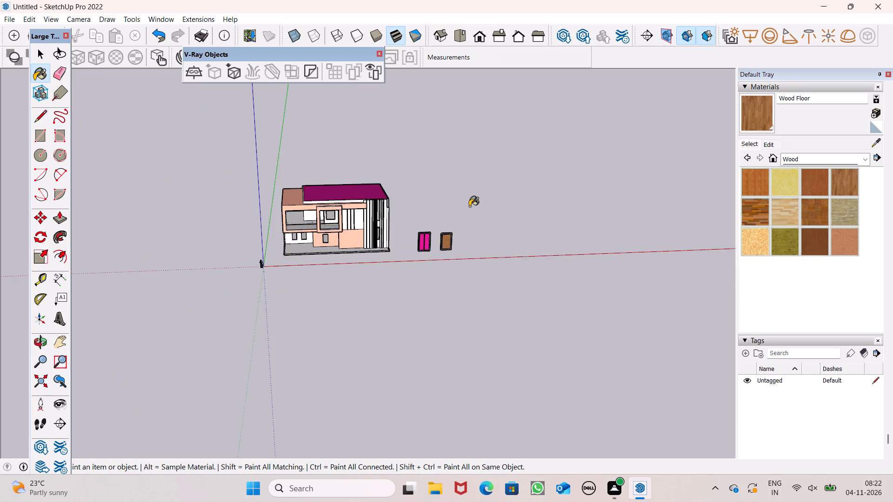
scroll(469, 206, "down", 7)
middle_click_drag(495, 240, 396, 203)
scroll(353, 238, "up", 6)
middle_click_drag(475, 288, 669, 236)
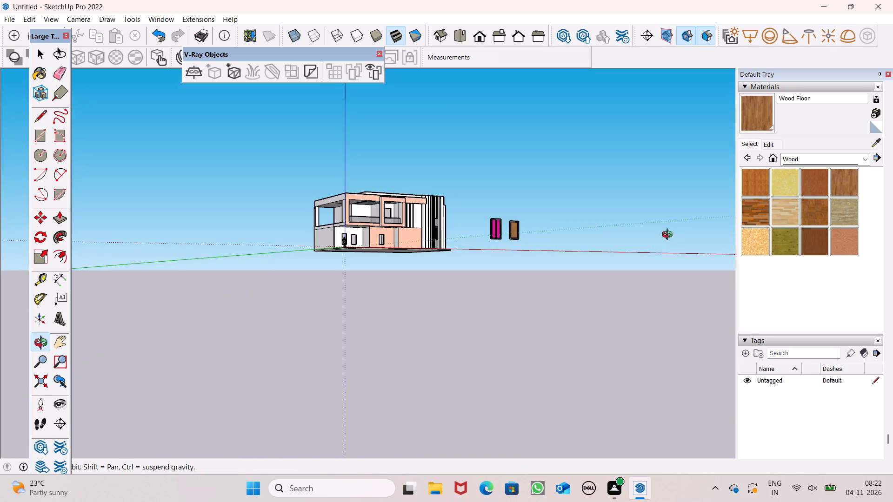
middle_click_drag(669, 236, 595, 268)
key("space")
scroll(594, 268, "up", 3)
scroll(580, 198, "down", 5)
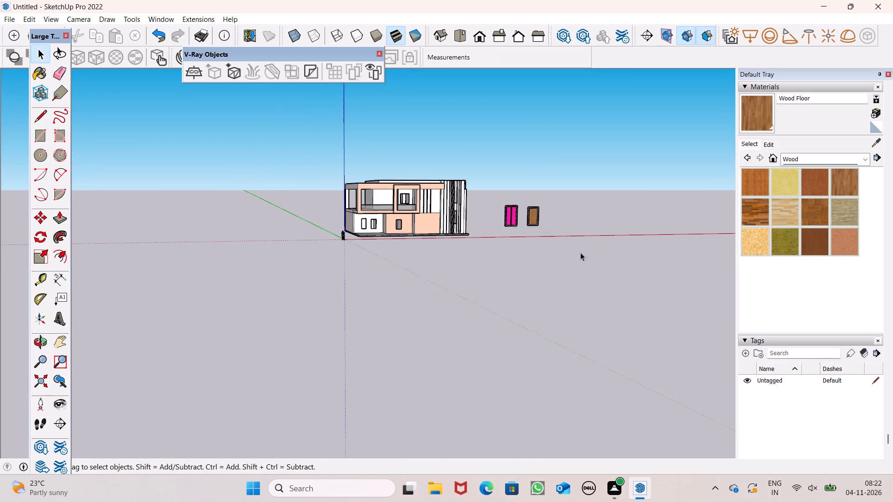
middle_click_drag(541, 277, 449, 311)
scroll(441, 324, "up", 1)
middle_click_drag(550, 263, 407, 265)
scroll(395, 255, "up", 1)
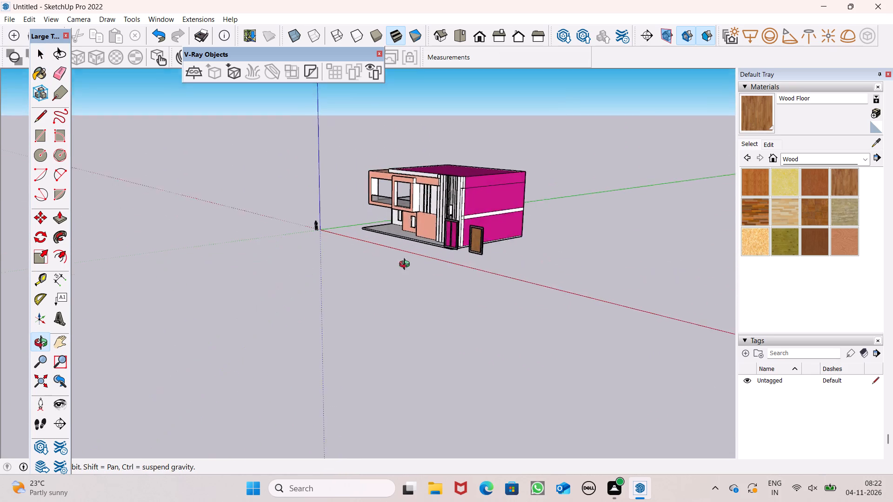
middle_click_drag(407, 265, 478, 280)
middle_click_drag(586, 241, 627, 227)
scroll(840, 251, "up", 1)
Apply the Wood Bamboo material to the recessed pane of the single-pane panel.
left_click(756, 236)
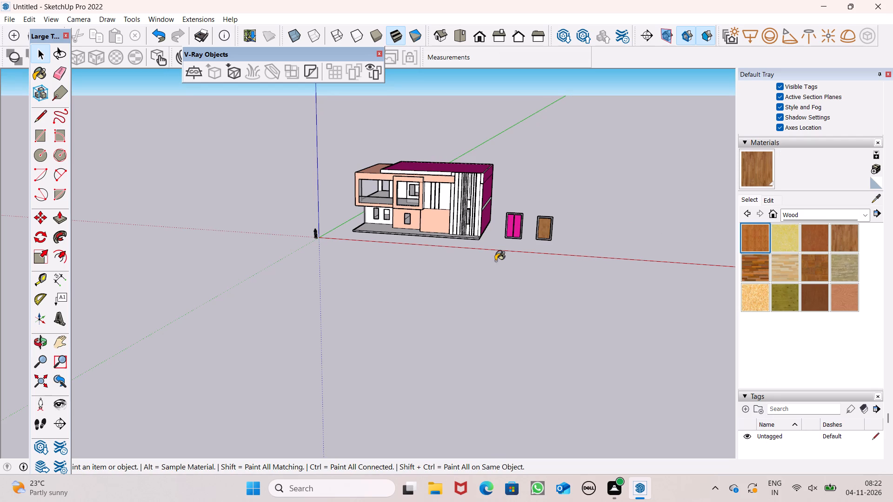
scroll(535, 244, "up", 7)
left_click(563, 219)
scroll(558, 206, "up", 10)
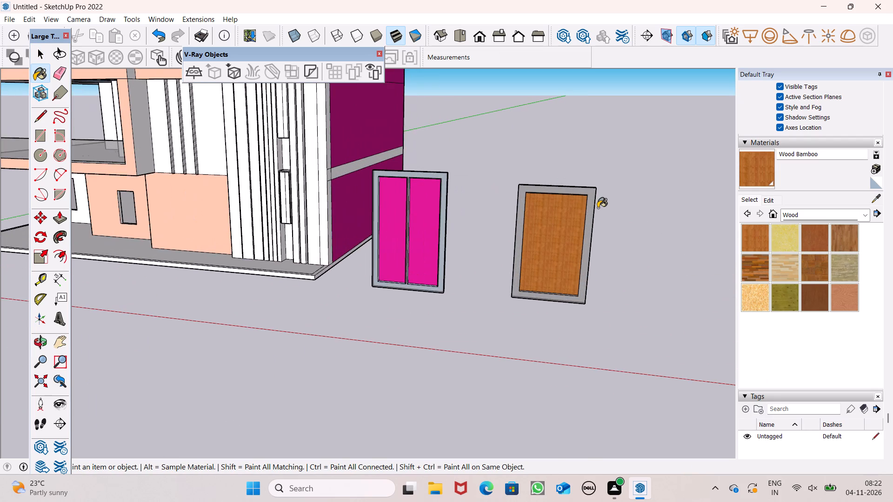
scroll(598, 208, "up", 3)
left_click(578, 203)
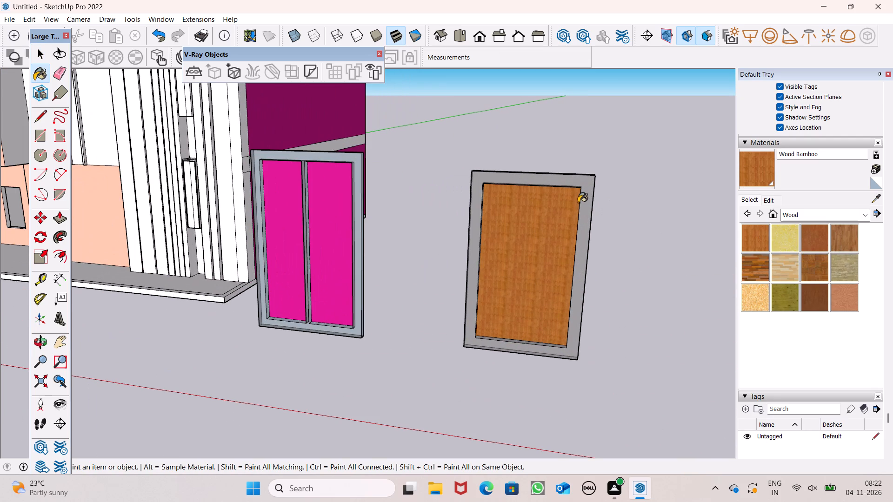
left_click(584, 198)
Examine the back side of the two framed panels beside the house.
scroll(584, 198, "down", 4)
middle_click_drag(574, 215, 328, 253)
scroll(515, 249, "down", 6)
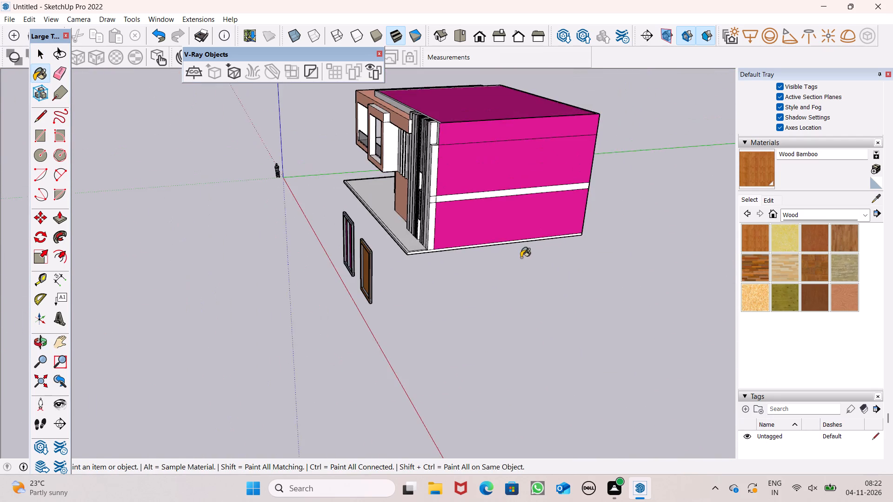
middle_click_drag(515, 265, 442, 288)
scroll(619, 278, "down", 12)
middle_click_drag(462, 293, 293, 278)
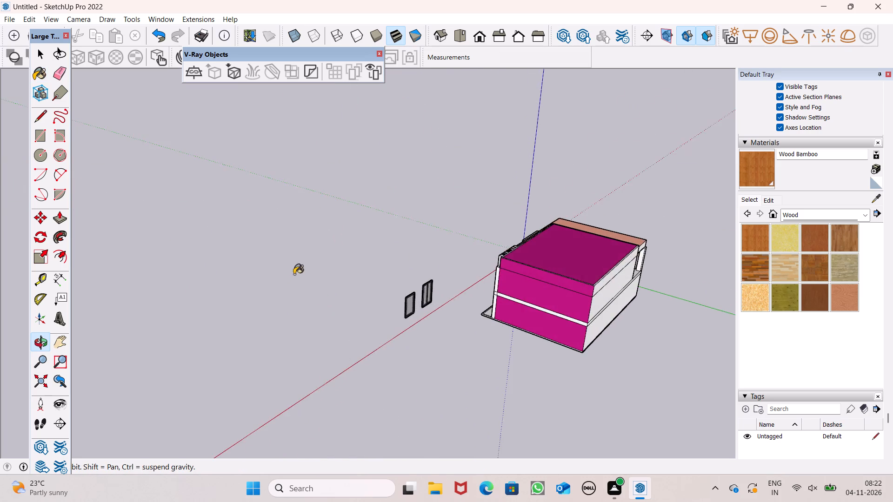
scroll(306, 282, "up", 8)
scroll(384, 315, "up", 9)
scroll(557, 294, "up", 7)
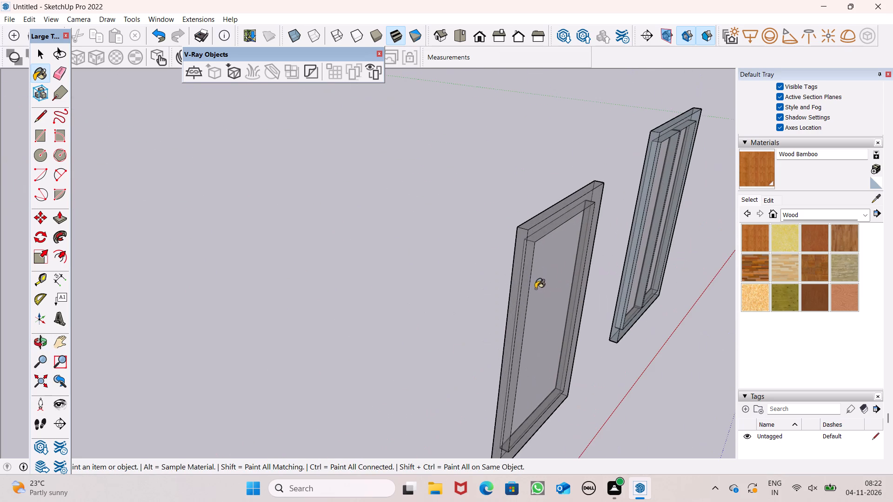
middle_click_drag(549, 276, 432, 239)
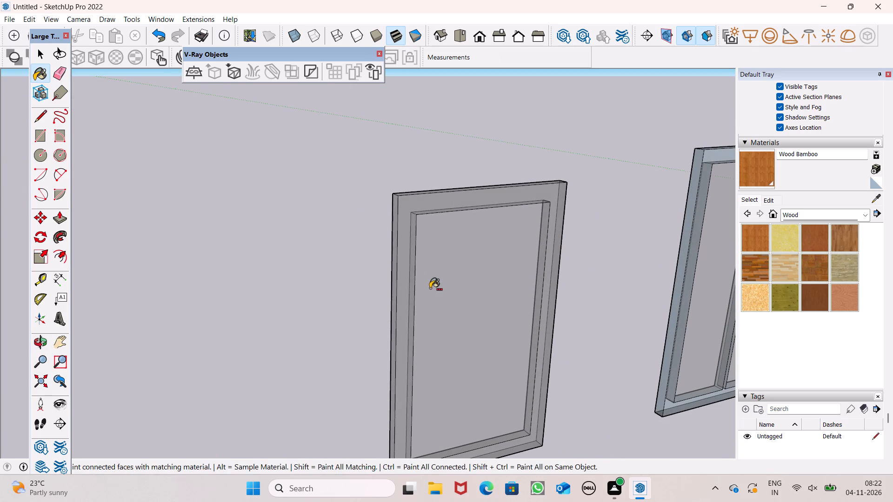
Undo the single-pane panel's wood materials, raised frame and inward offset, back to the plain panel.
key("ctrl+z")
key("ctrl+z")
key("ctrl+z")
scroll(428, 294, "down", 3)
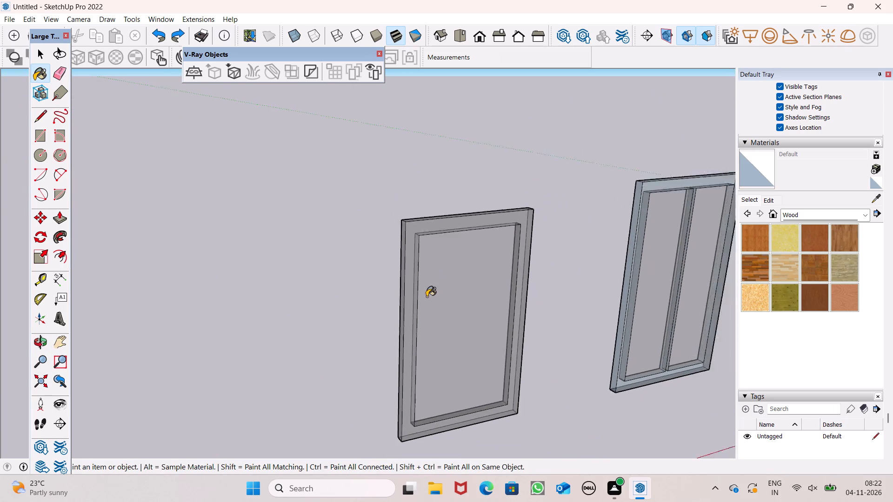
scroll(427, 297, "down", 2)
middle_click_drag(386, 300, 818, 345)
key("ctrl+z")
scroll(478, 324, "down", 4)
middle_click_drag(392, 312, 420, 319)
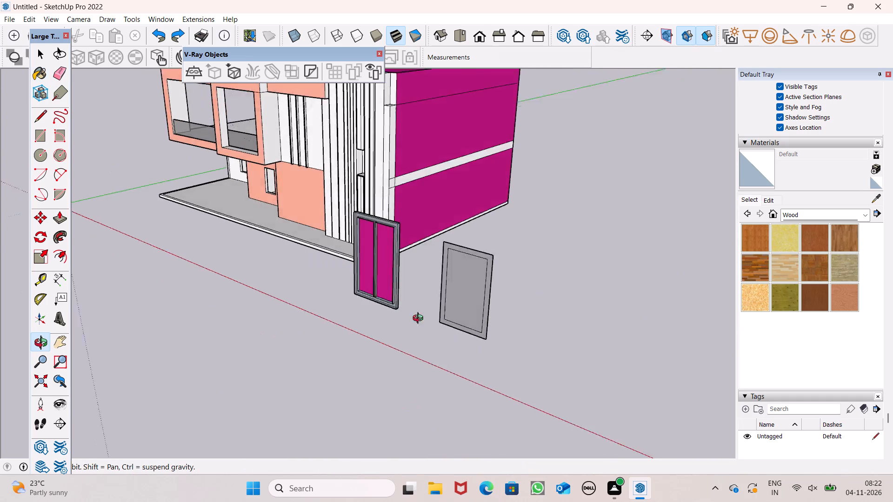
middle_click_drag(420, 319, 544, 326)
key("ctrl+z")
scroll(668, 280, "up", 8)
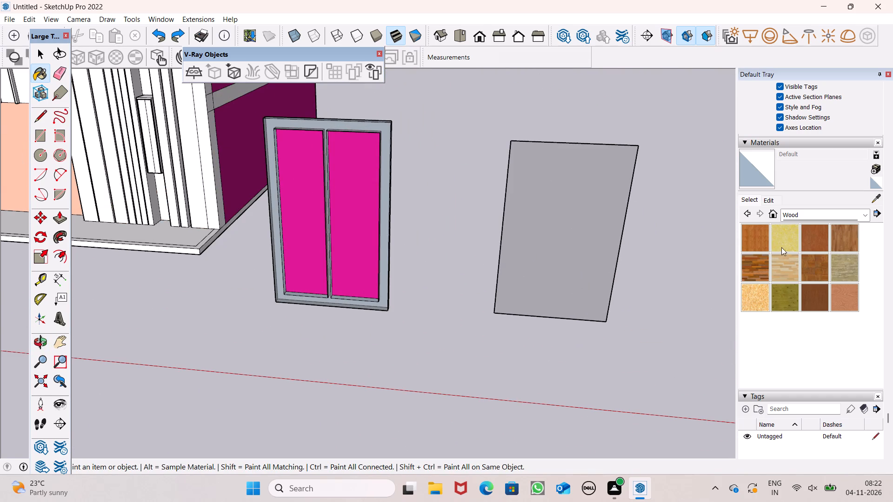
Paint the front and back faces of the plain panel with the Default material.
left_click(588, 248)
scroll(534, 270, "down", 6)
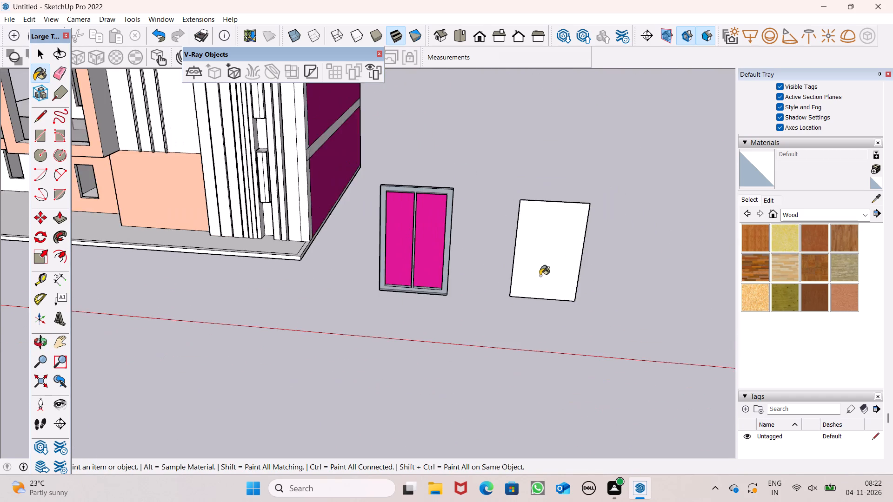
middle_click_drag(391, 314, 2, 276)
scroll(40, 232, "up", 8)
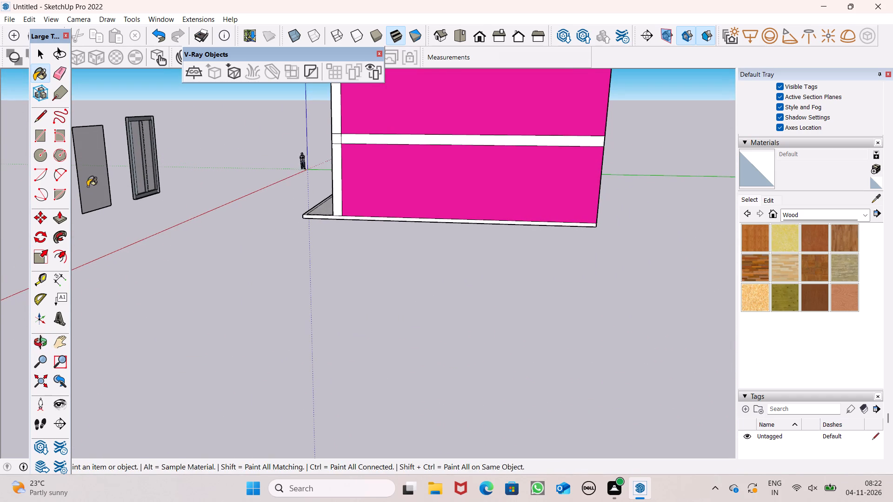
scroll(569, 277, "down", 4)
scroll(260, 206, "up", 8)
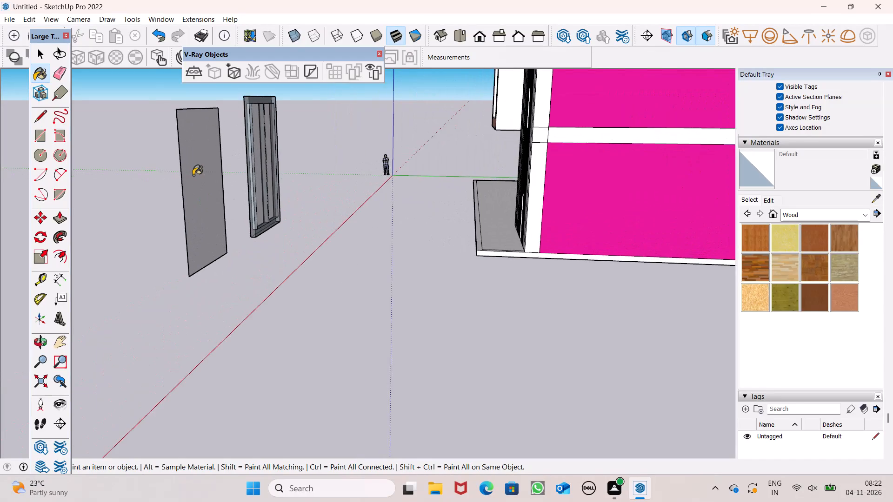
scroll(193, 175, "up", 7)
left_click(194, 172)
Paint the back faces of the two-pane panel, frame and panes, with the Default material.
scroll(286, 164, "down", 7)
scroll(402, 172, "down", 5)
middle_click_drag(349, 203, 654, 171)
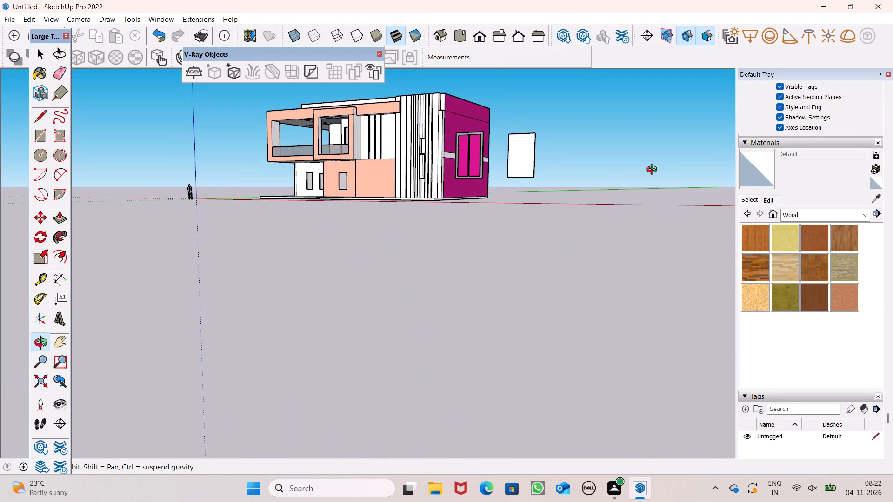
middle_click_drag(654, 171, 235, 191)
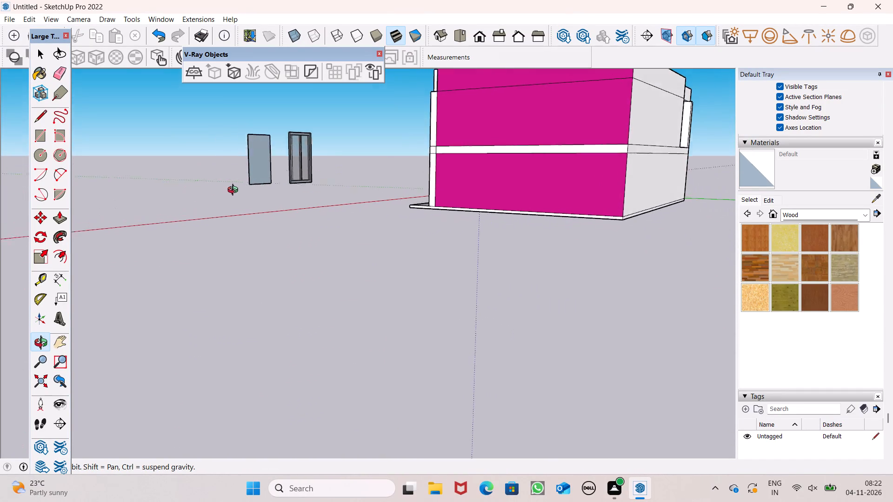
middle_click_drag(235, 191, 234, 195)
scroll(263, 151, "up", 9)
scroll(307, 146, "up", 7)
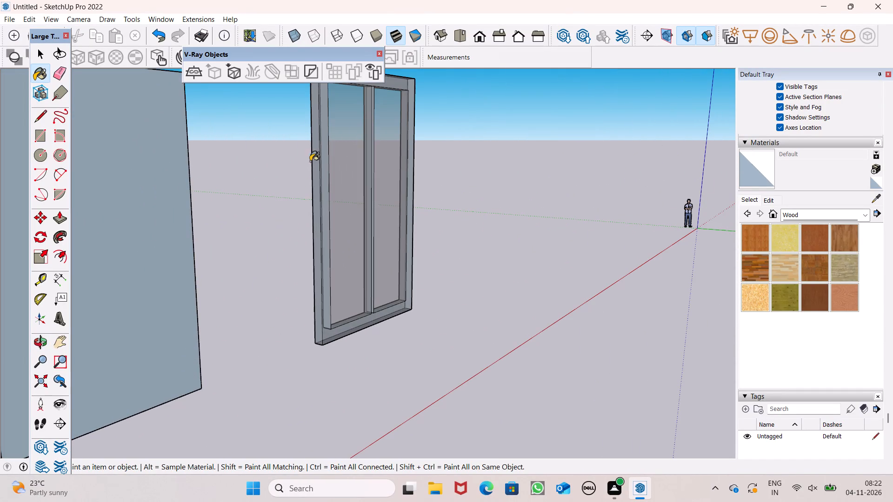
left_click(309, 162)
left_click_drag(318, 161, 325, 159)
left_click(330, 156)
left_click(387, 167)
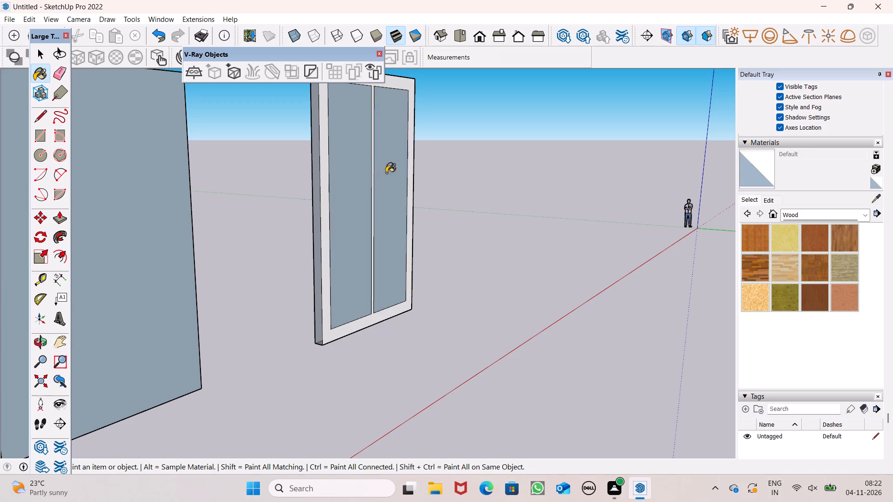
Offset the outline of the plain panel inward to create a uniform border around a single pane.
middle_click_drag(330, 211, 833, 230)
scroll(833, 230, "up", 1)
scroll(402, 315, "down", 6)
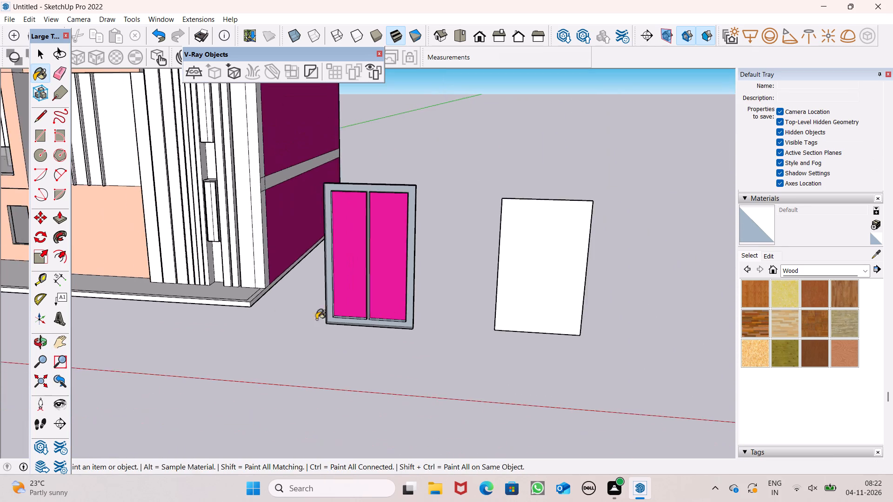
middle_click_drag(288, 337, 327, 347)
key("space")
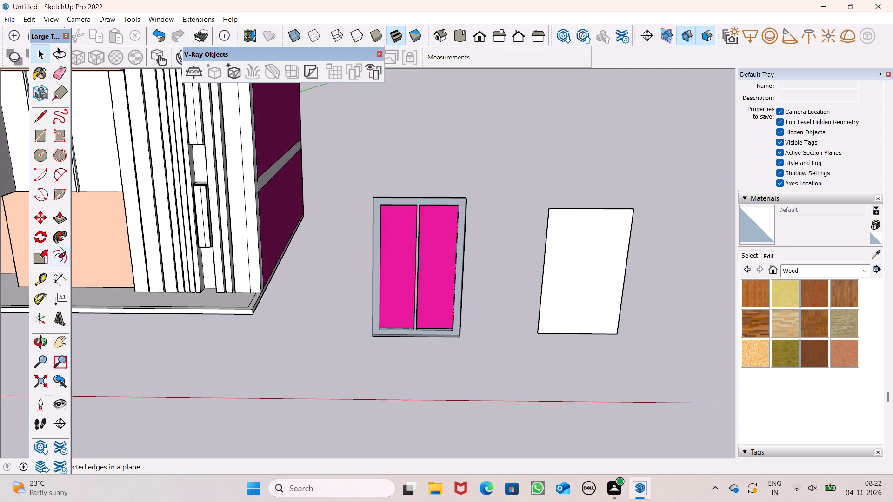
left_click(60, 253)
scroll(338, 302, "down", 4)
scroll(533, 300, "up", 5)
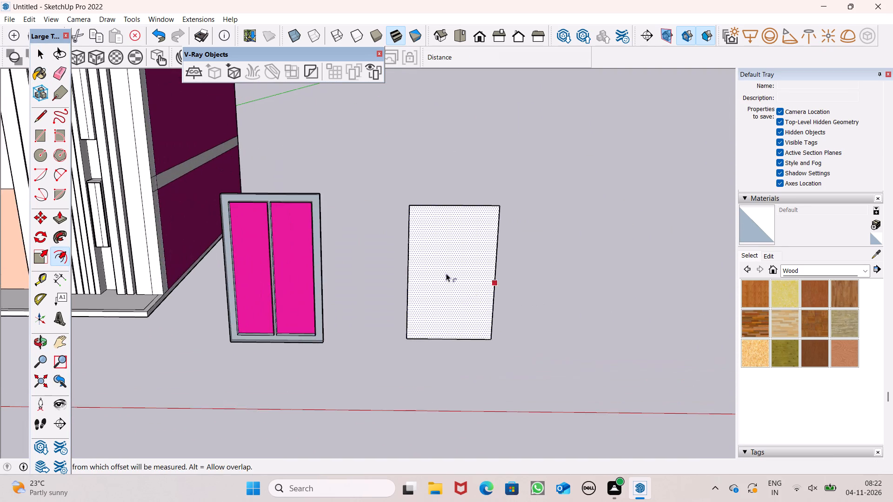
scroll(437, 206, "up", 9)
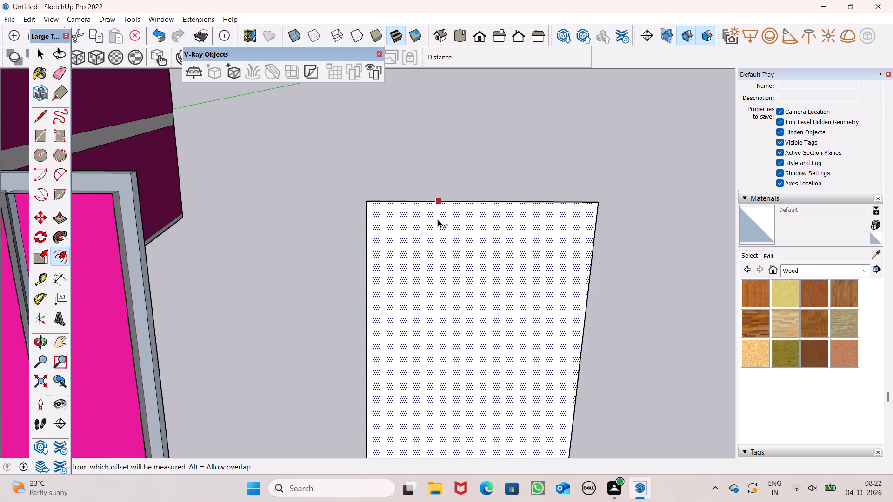
scroll(438, 219, "up", 1)
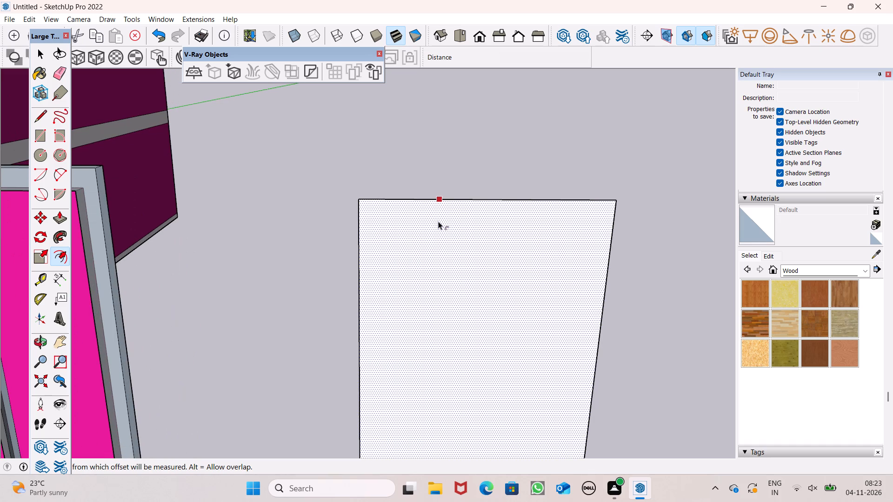
scroll(429, 213, "up", 1)
left_click_drag(429, 213, 428, 221)
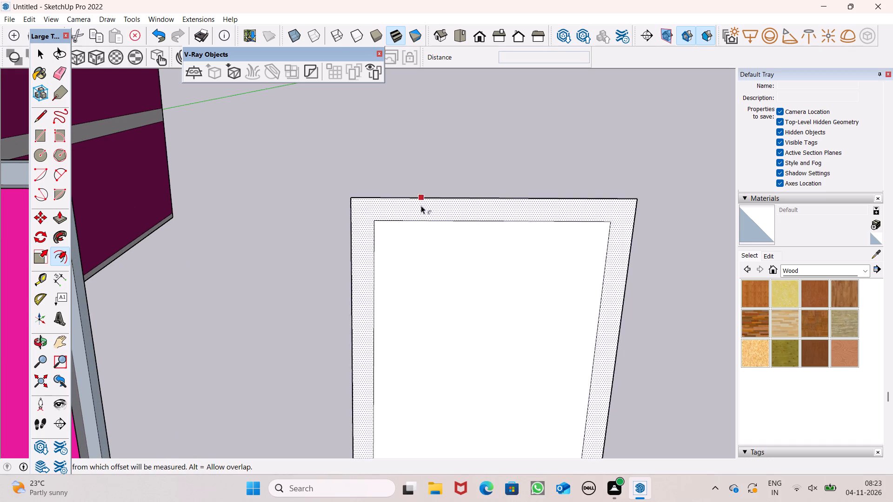
scroll(430, 151, "down", 6)
key("space")
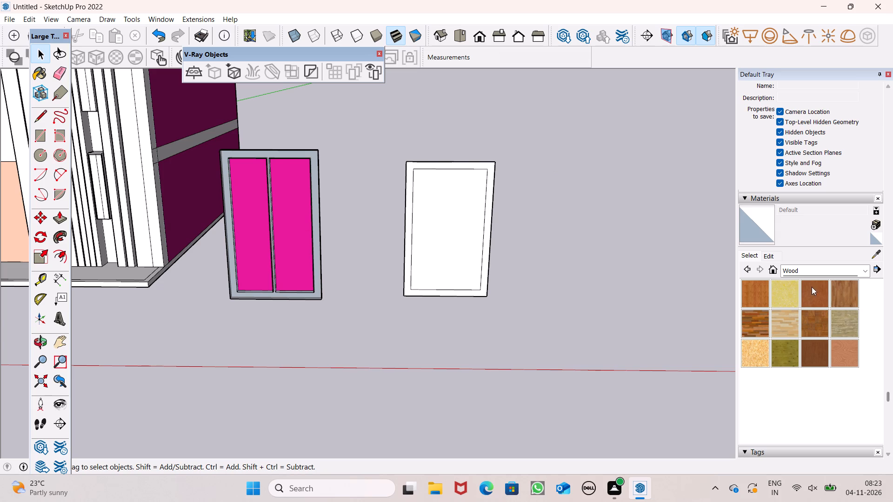
Apply the Wood Bamboo material to both the pane and the border of the single-pane panel.
left_click(766, 294)
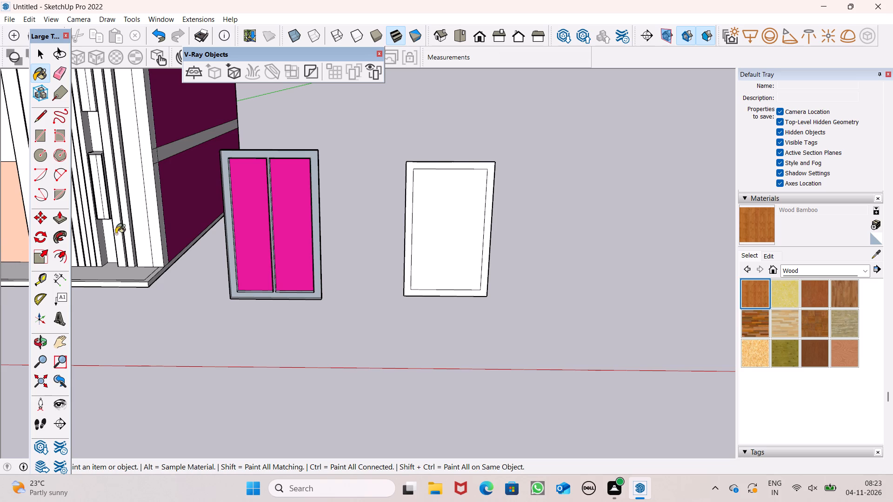
left_click(472, 204)
scroll(481, 165, "up", 3)
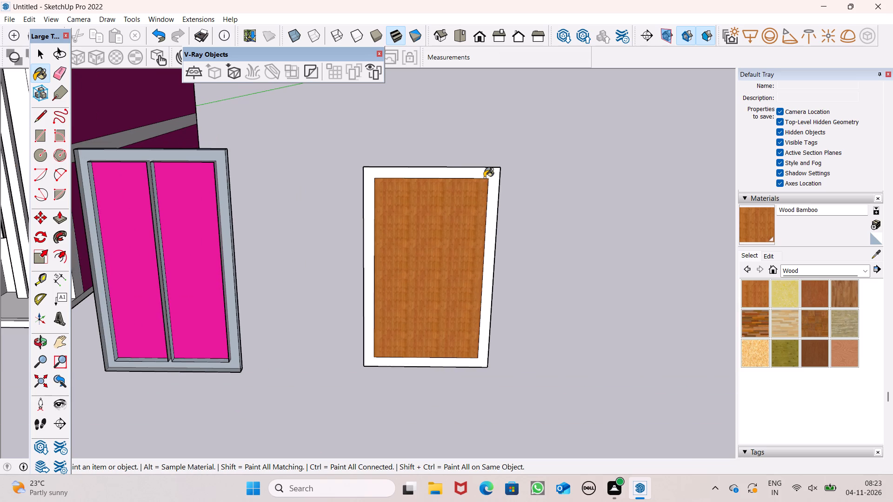
left_click(484, 175)
scroll(563, 98, "down", 11)
scroll(607, 182, "up", 1)
middle_click_drag(607, 182, 608, 182)
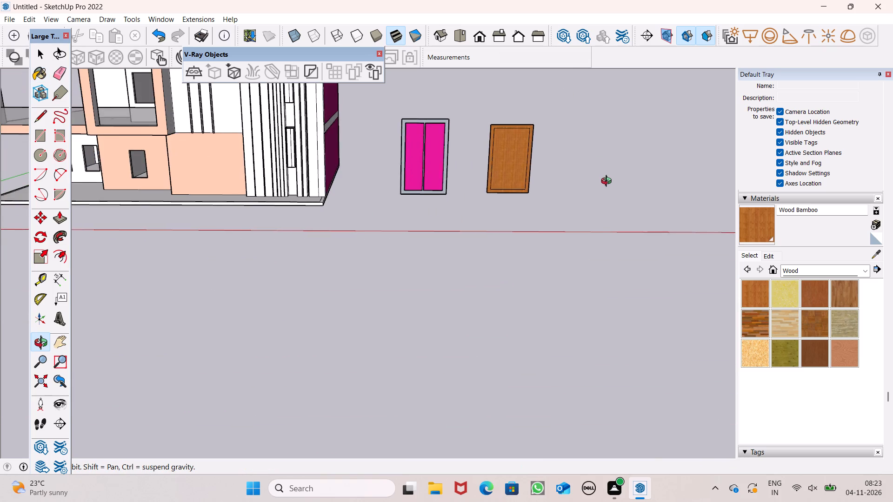
Apply the Wood Bamboo material to the back faces of the single-pane panel, covering both the pane and its border.
middle_click_drag(608, 182, 379, 259)
scroll(574, 145, "down", 12)
middle_click_drag(554, 193, 495, 235)
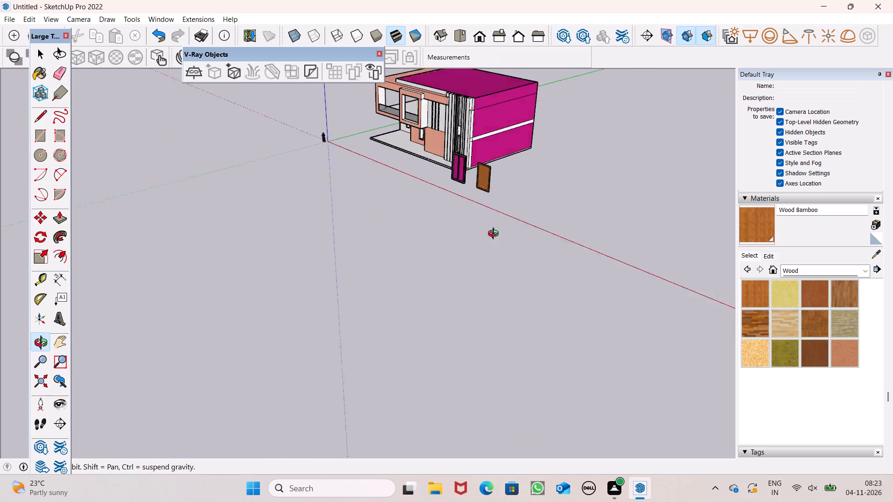
middle_click_drag(495, 235, 104, 244)
scroll(141, 197, "up", 8)
scroll(307, 160, "up", 5)
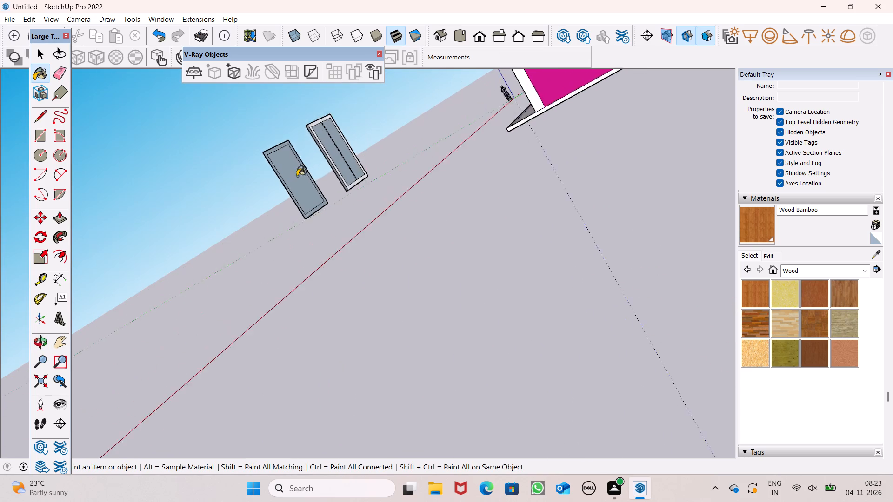
scroll(297, 176, "up", 8)
scroll(410, 183, "down", 8)
scroll(380, 223, "up", 7)
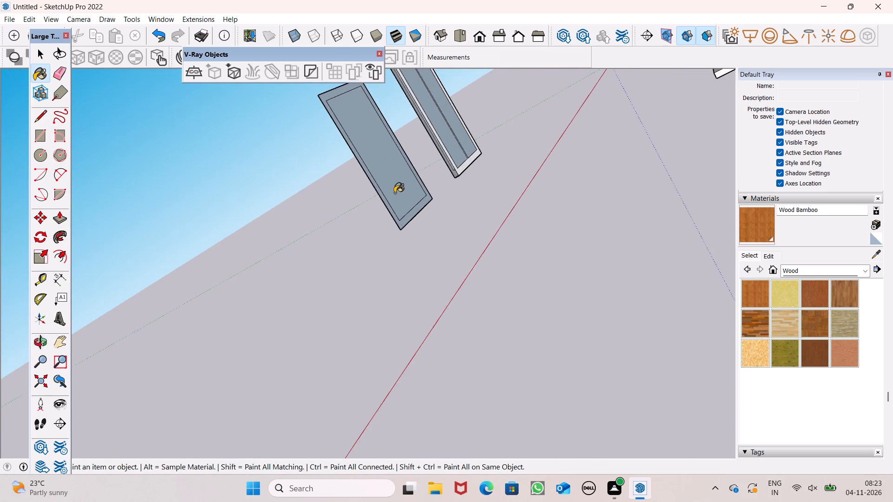
scroll(394, 193, "up", 6)
left_click(391, 204)
left_click(393, 238)
key("space")
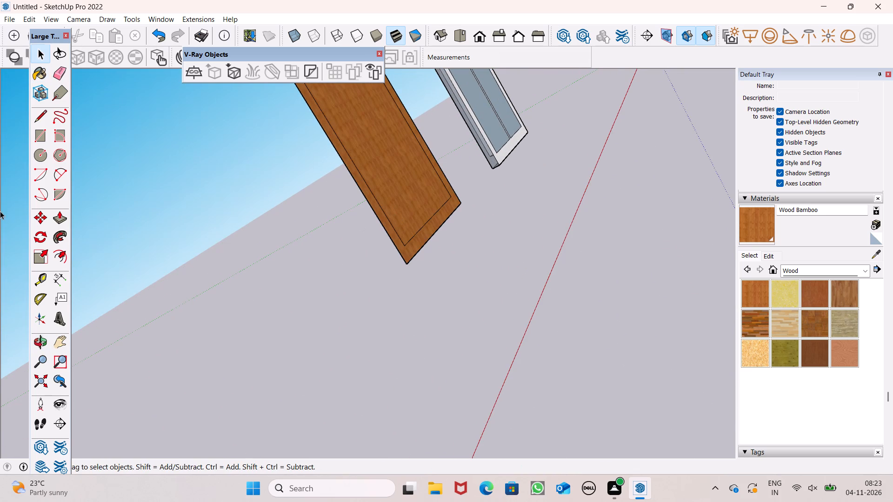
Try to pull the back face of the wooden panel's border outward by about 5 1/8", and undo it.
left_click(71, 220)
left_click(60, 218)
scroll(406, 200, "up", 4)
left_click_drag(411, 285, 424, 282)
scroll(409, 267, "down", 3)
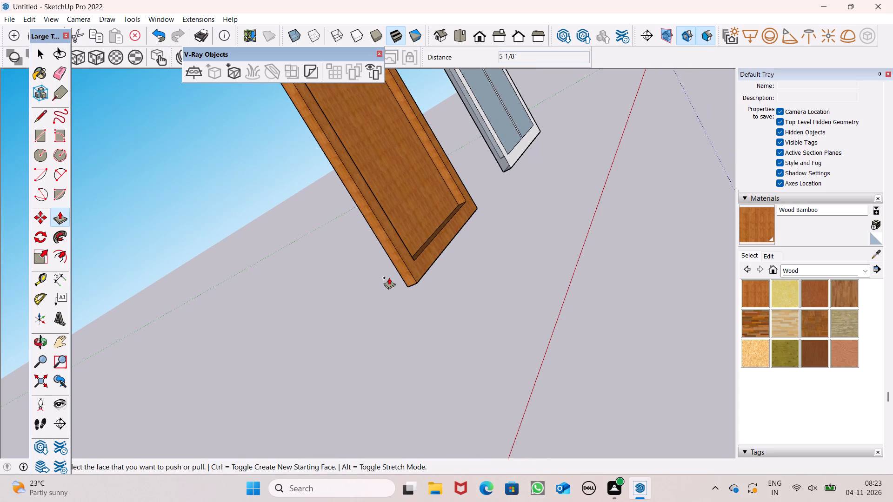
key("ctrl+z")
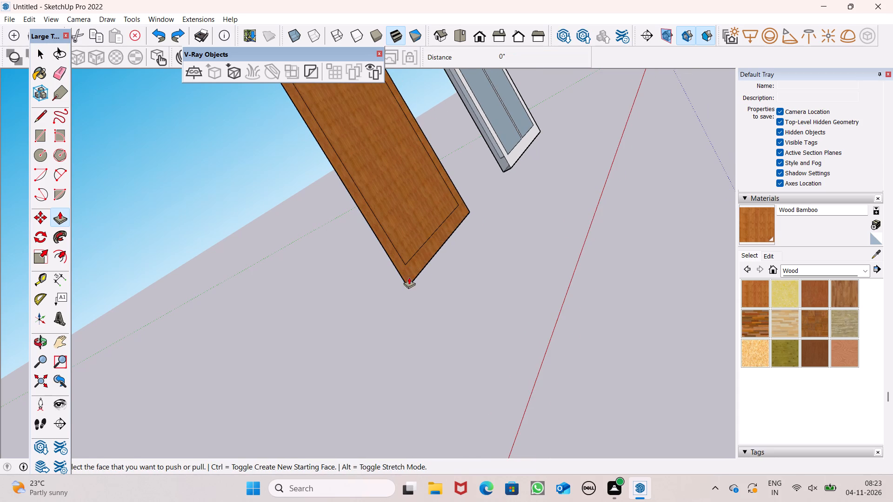
Push the wooden panel's border from its back face through to the front by about 5 5/16" as a raised frame.
left_click_drag(409, 272, 403, 284)
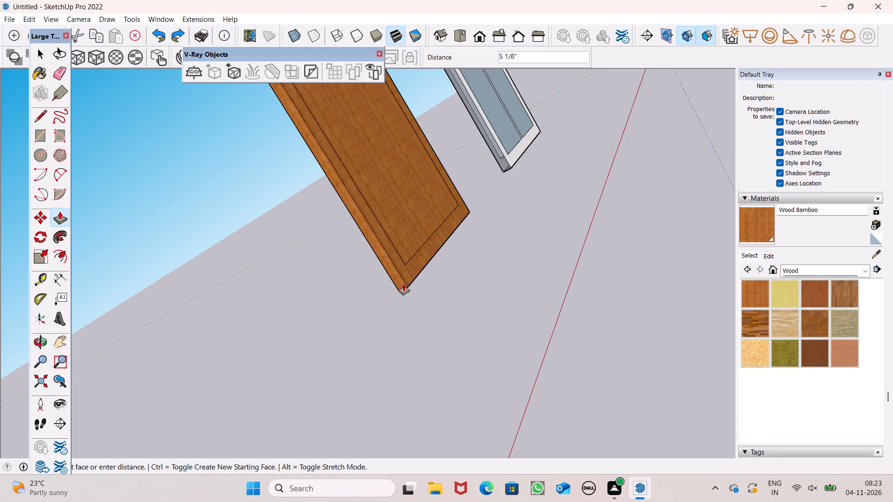
left_click_drag(403, 284, 403, 284)
Adjust the depth of the wooden panel's raised border with Push/Pull on its front face.
middle_click_drag(405, 298, 717, 291)
scroll(405, 281, "down", 5)
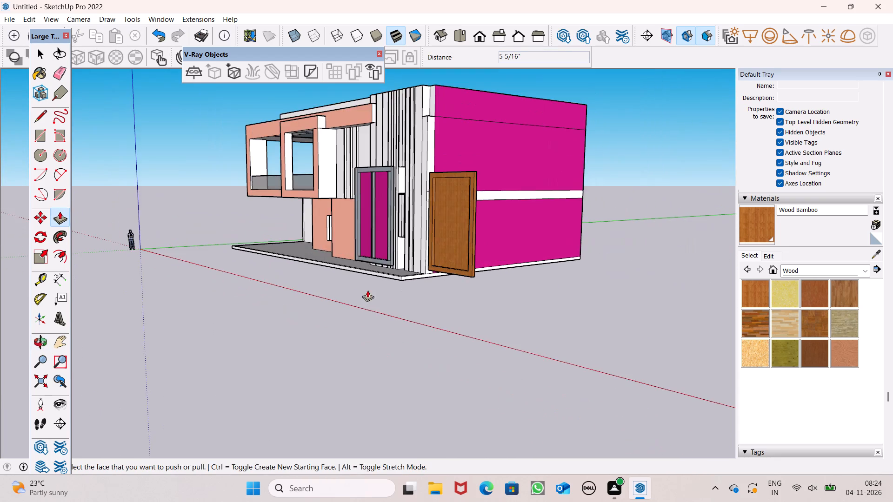
middle_click_drag(361, 297, 512, 312)
scroll(260, 173, "down", 6)
middle_click_drag(375, 237, 428, 334)
scroll(487, 302, "up", 6)
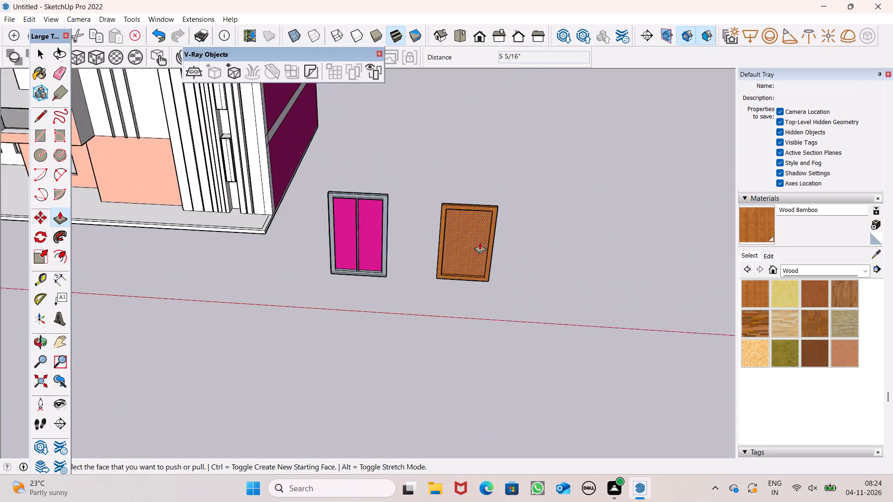
scroll(480, 242, "up", 3)
scroll(482, 291, "up", 7)
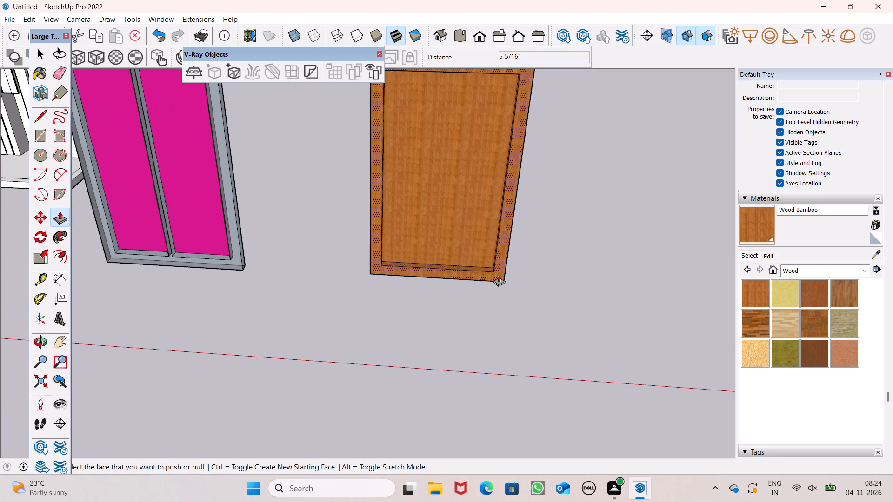
middle_click_drag(500, 277, 505, 313)
scroll(505, 314, "up", 3)
left_click_drag(503, 322, 501, 327)
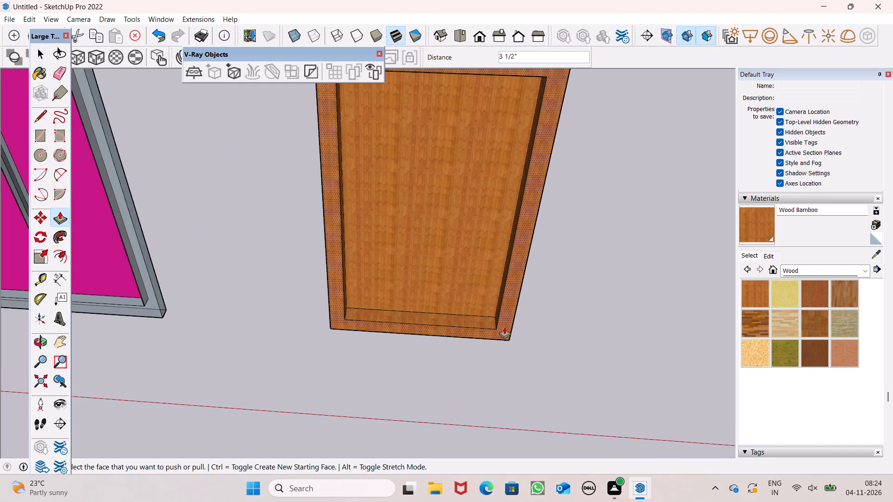
left_click(506, 329)
key("space")
Draw an upright handle rectangle, about 2' 8 1/2" by 4 3/8", on the front of the wooden pane beside the border.
scroll(506, 325, "down", 2)
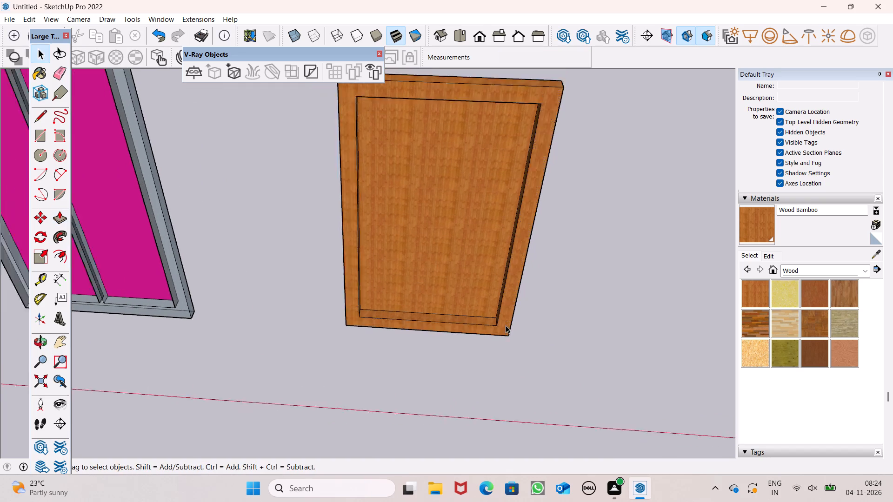
scroll(506, 325, "down", 2)
middle_click_drag(500, 385, 552, 257)
scroll(540, 265, "down", 1)
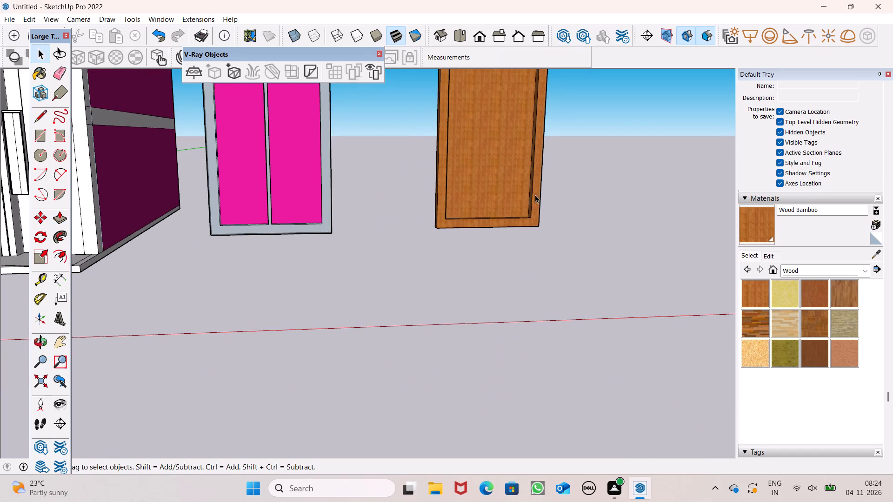
scroll(535, 195, "down", 7)
scroll(493, 92, "up", 5)
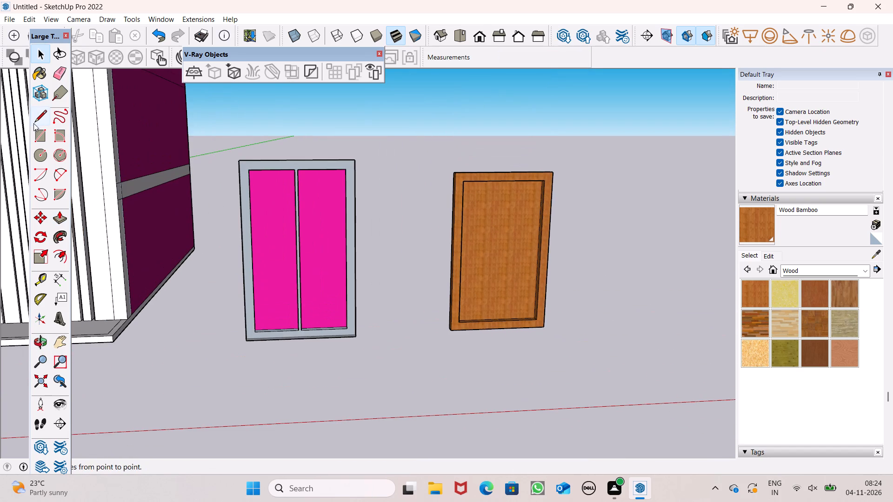
left_click(35, 136)
scroll(497, 218, "up", 6)
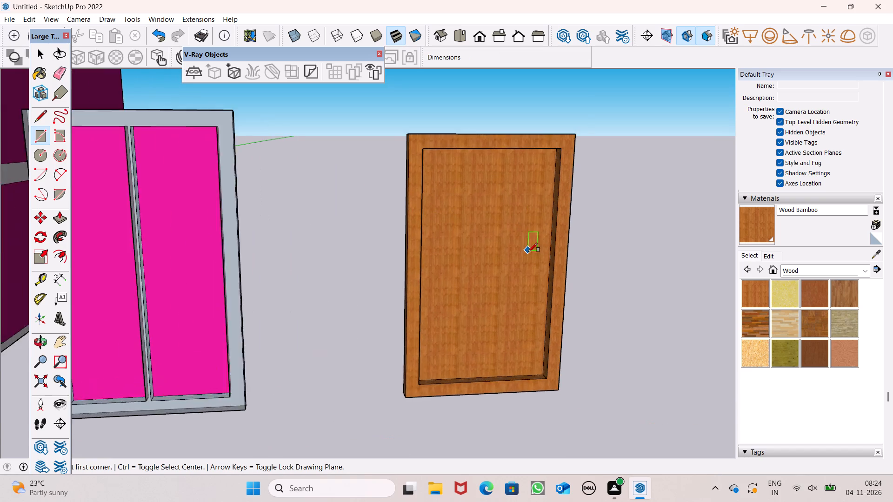
scroll(528, 252, "up", 1)
scroll(555, 306, "up", 2)
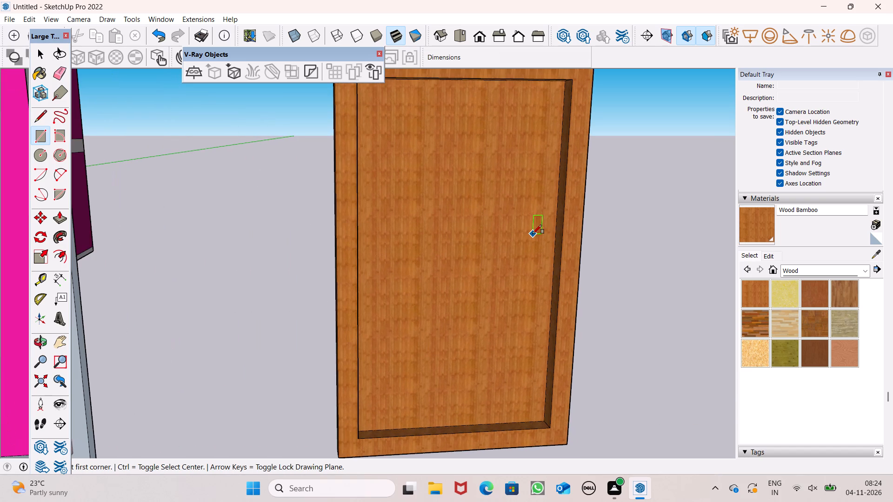
left_click(532, 236)
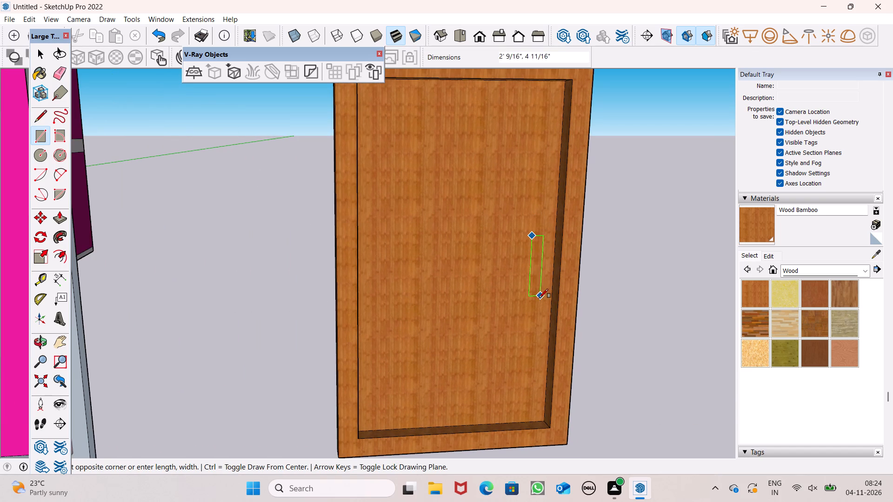
left_click(538, 315)
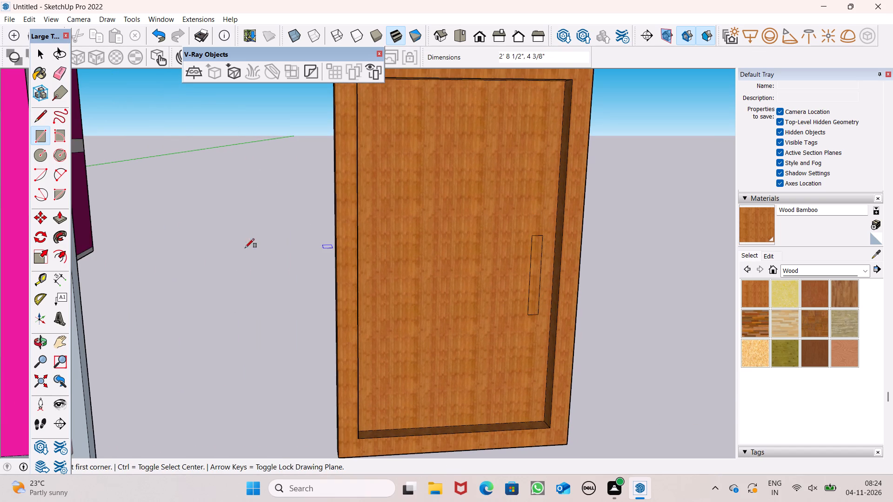
Extrude the handle rectangle slightly outward from the wooden pane to form a thin bar handle.
left_click(61, 222)
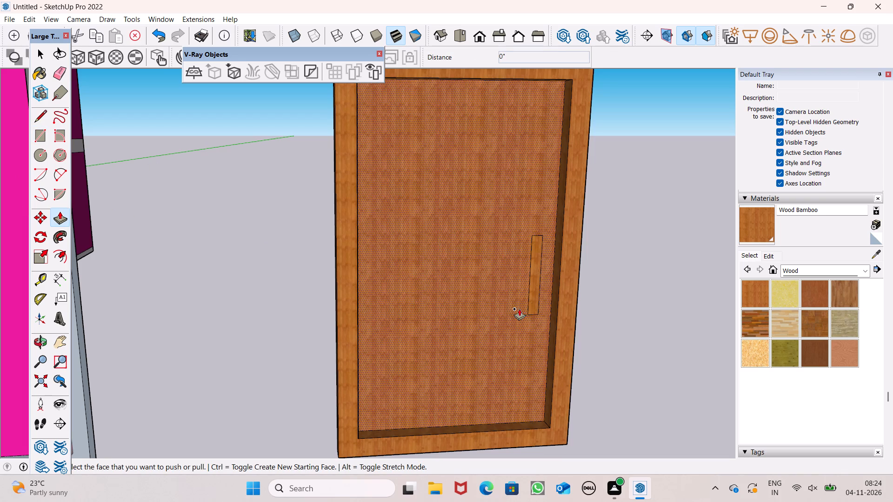
scroll(537, 274, "up", 2)
left_click_drag(533, 280, 533, 285)
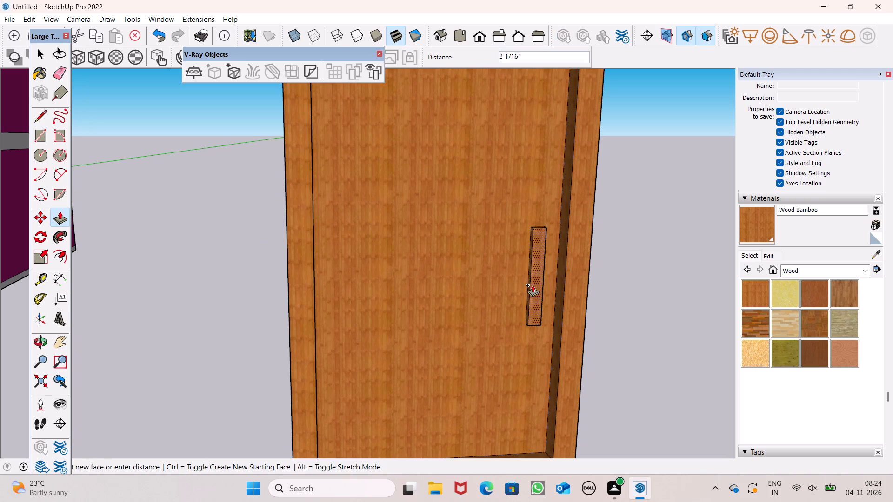
left_click_drag(533, 285, 533, 286)
left_click(533, 285)
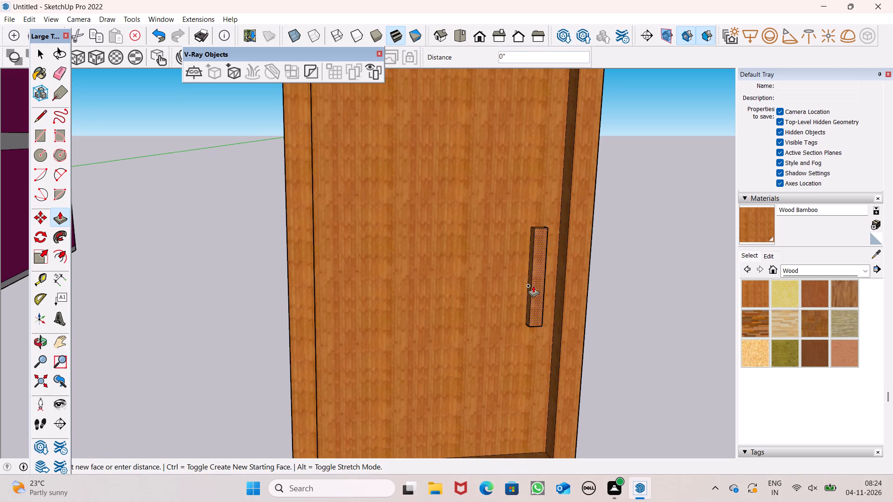
key("space")
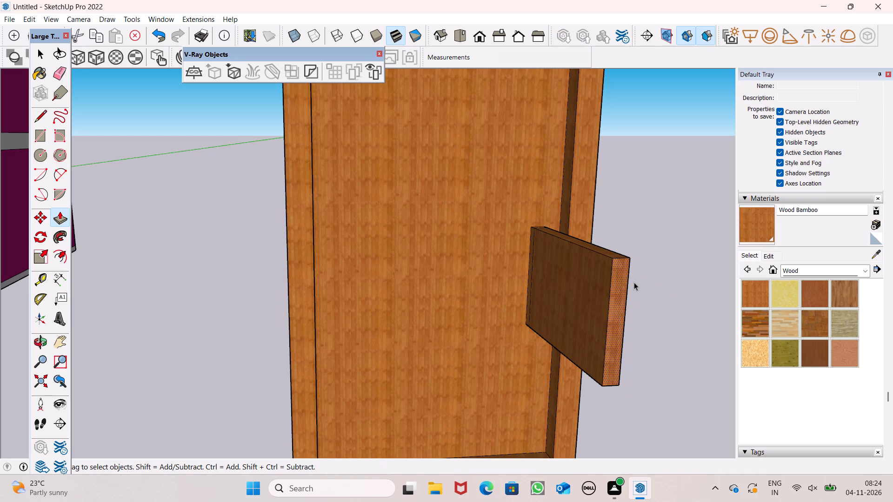
Apply the Metal Corrugated Shiny material to the handle's top, front and the side facing the pane's centre.
left_click(813, 268)
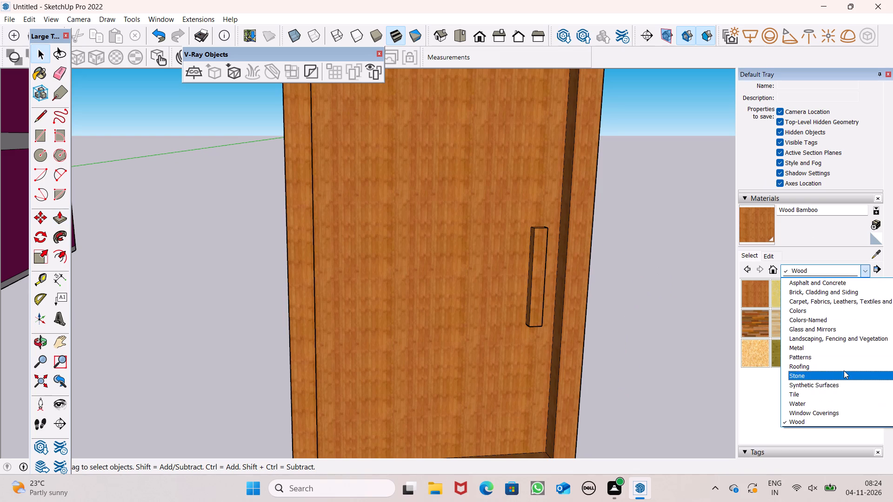
left_click(826, 349)
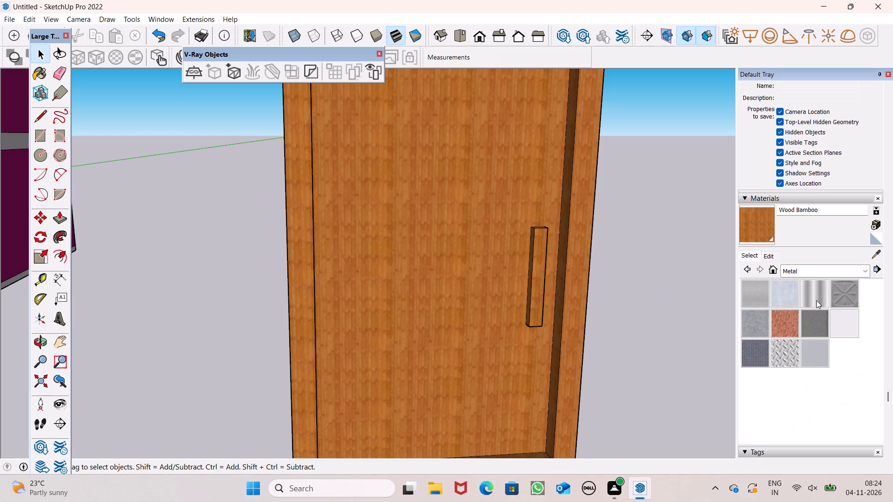
left_click(815, 298)
scroll(483, 205, "up", 5)
scroll(558, 198, "down", 1)
middle_click_drag(552, 264, 638, 402)
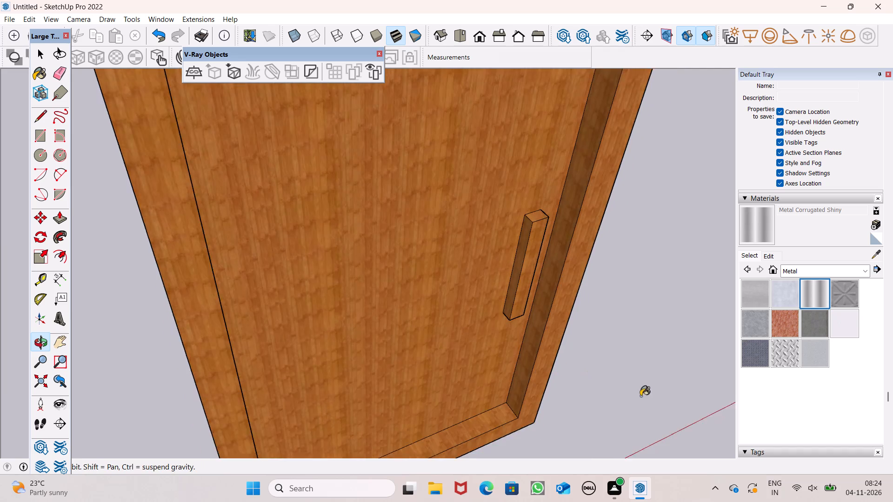
scroll(494, 345, "up", 6)
left_click_drag(558, 179, 558, 187)
left_click(558, 210)
left_click_drag(525, 219, 530, 219)
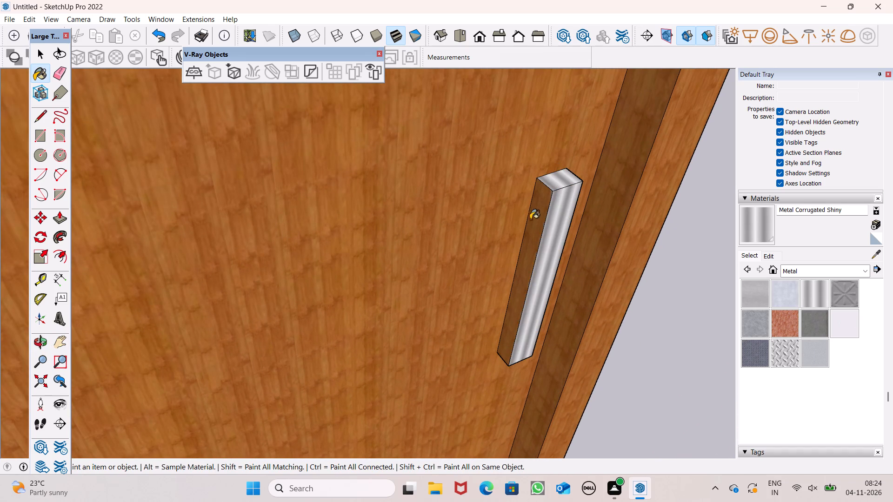
left_click_drag(530, 219, 529, 219)
Paint the handle's remaining side and its underside with Metal Corrugated Shiny.
middle_click_drag(551, 250, 228, 108)
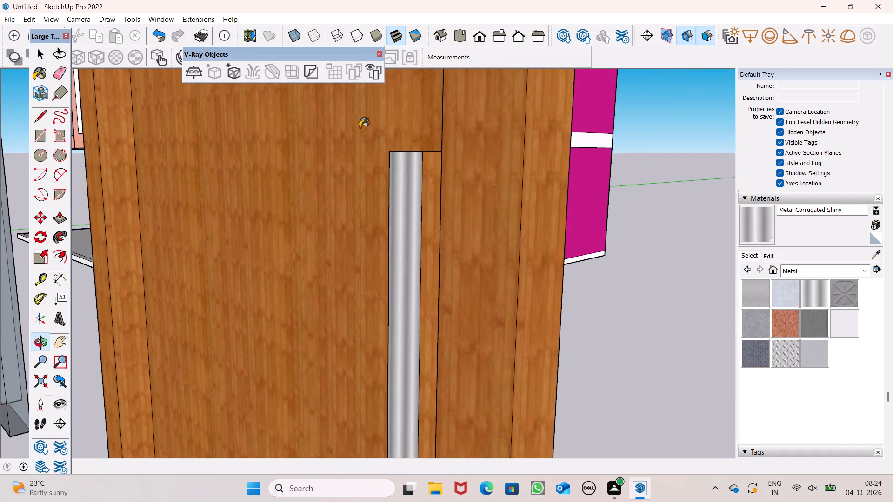
scroll(380, 130, "up", 4)
left_click(454, 182)
scroll(444, 130, "down", 12)
middle_click_drag(472, 221, 473, 96)
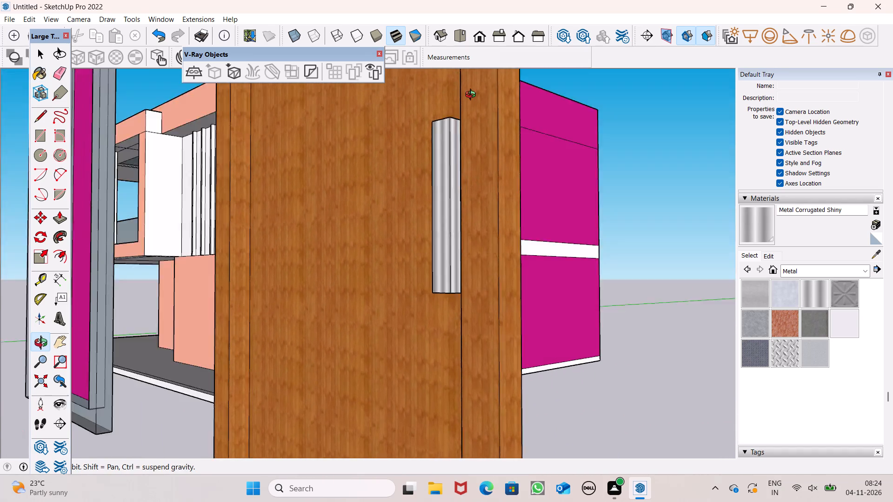
middle_click_drag(473, 96, 529, 0)
scroll(476, 196, "up", 6)
left_click(457, 225)
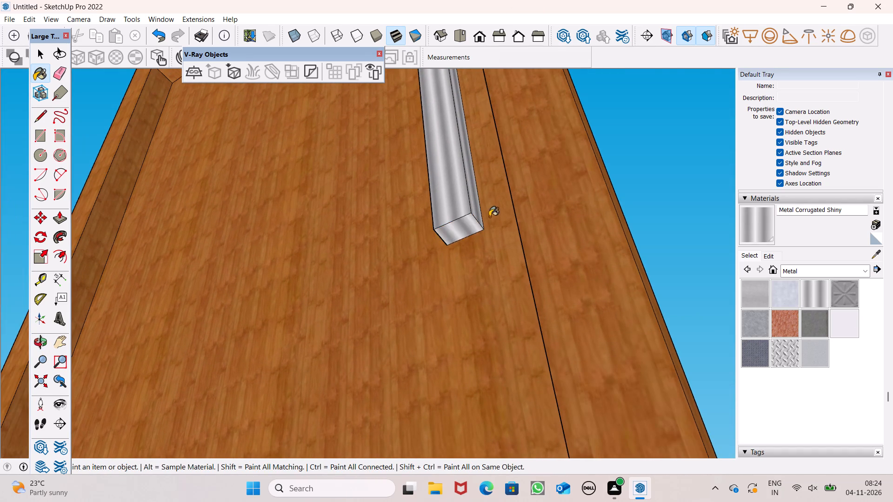
scroll(502, 195, "down", 6)
middle_click_drag(507, 193, 774, 501)
scroll(557, 236, "down", 10)
scroll(543, 218, "up", 1)
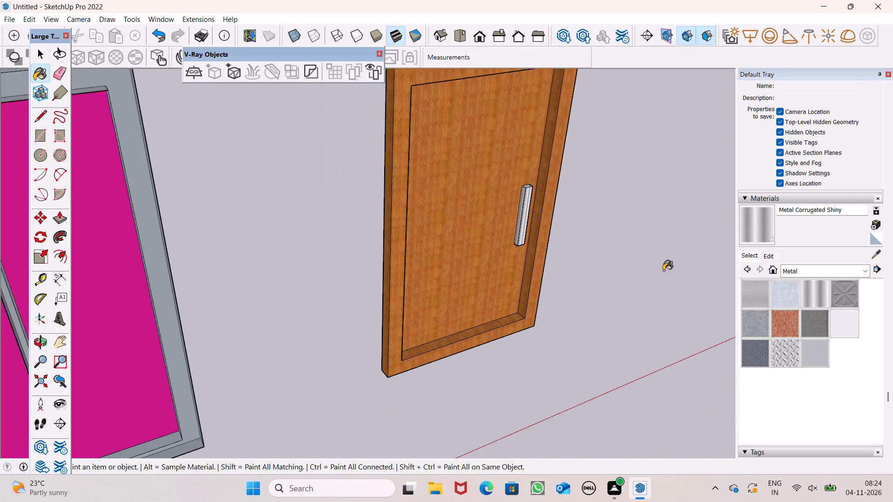
middle_click_drag(663, 271, 482, 243)
scroll(487, 248, "down", 5)
scroll(487, 248, "up", 1)
scroll(487, 248, "down", 5)
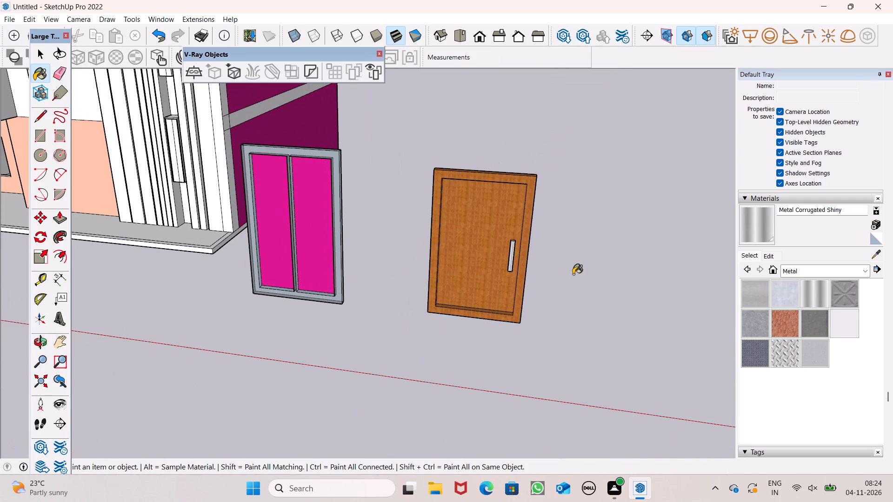
key("space")
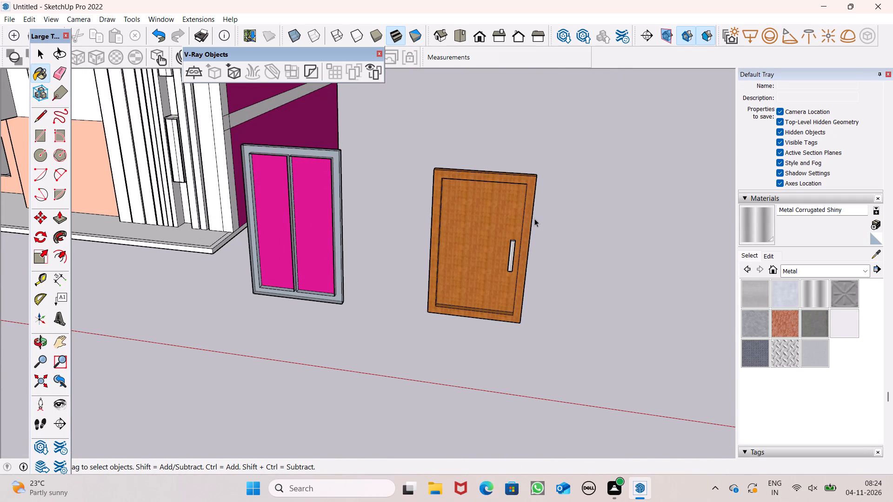
Make a group of the complete wooden door, including its pane, raised border and metal handle.
scroll(465, 192, "down", 2)
middle_click_drag(462, 213, 462, 190)
scroll(462, 190, "up", 4)
triple_click(480, 231)
left_click(481, 230)
right_click(480, 231)
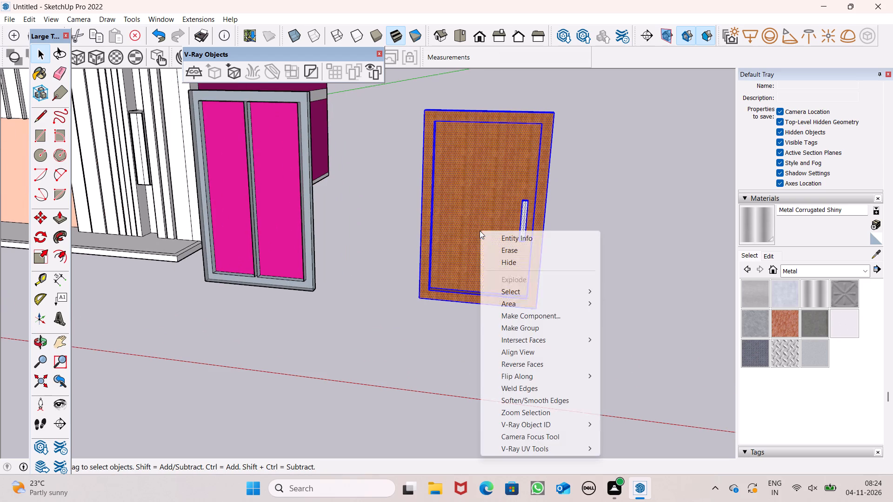
left_click(538, 328)
scroll(611, 226, "down", 10)
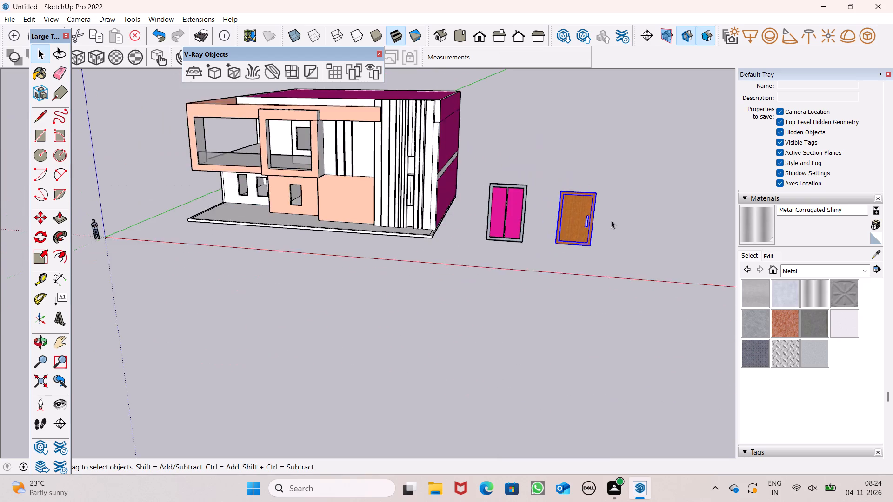
Widen the opening in the ground-floor peach wall with Push/Pull, pushing its right jamb out about 9 5/16" and left jamb about 4 5/8".
scroll(611, 220, "down", 7)
middle_click_drag(400, 223, 474, 209)
scroll(360, 192, "up", 6)
scroll(408, 200, "down", 5)
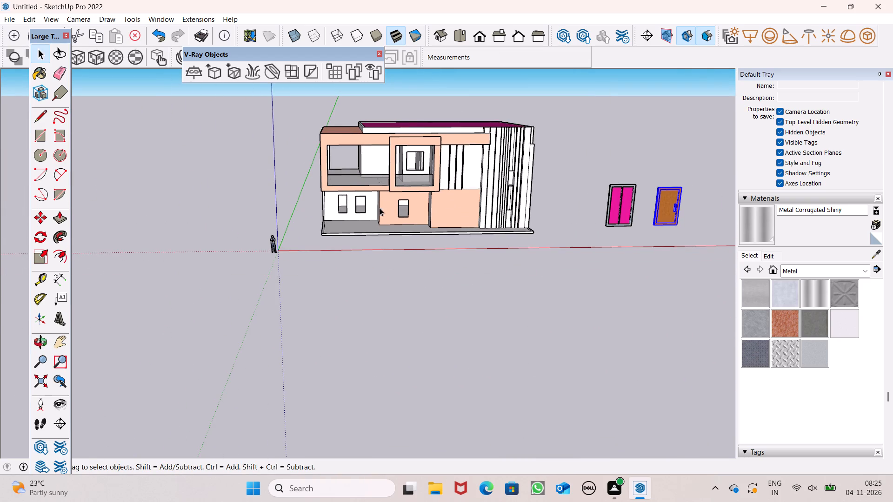
left_click(60, 223)
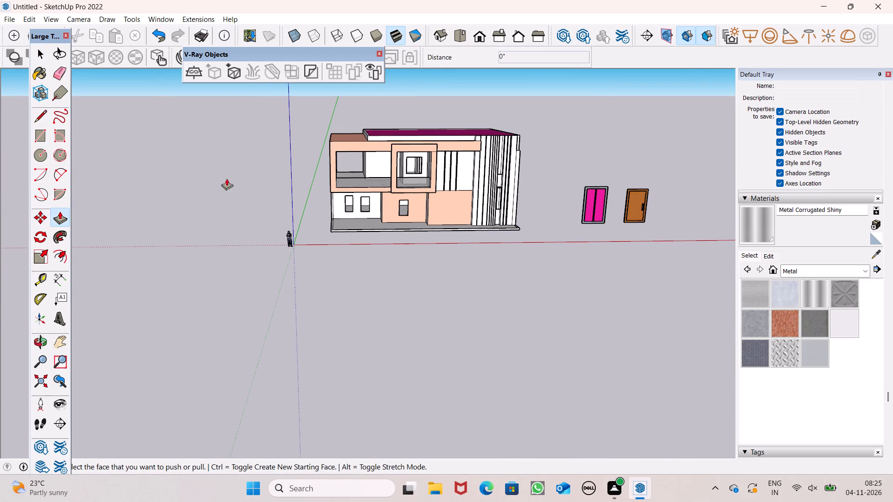
scroll(333, 174, "up", 6)
middle_click_drag(462, 225, 466, 216)
scroll(466, 219, "up", 9)
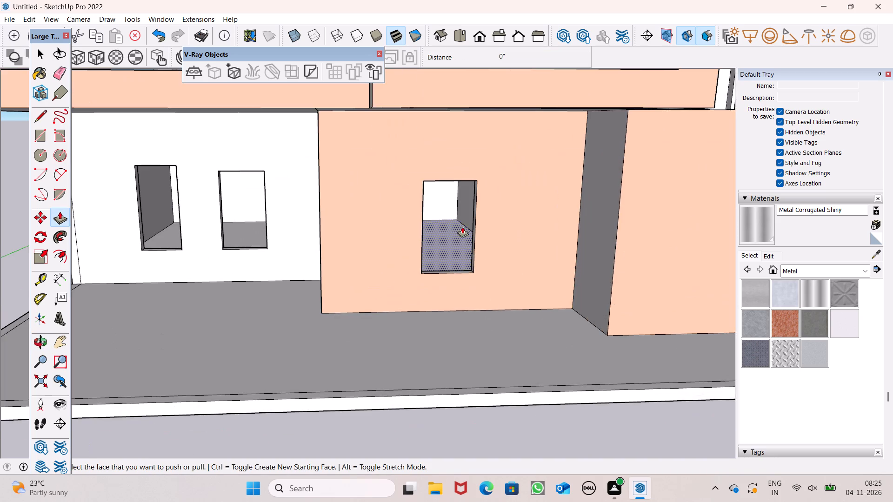
scroll(466, 246, "up", 4)
left_click_drag(479, 284, 486, 288)
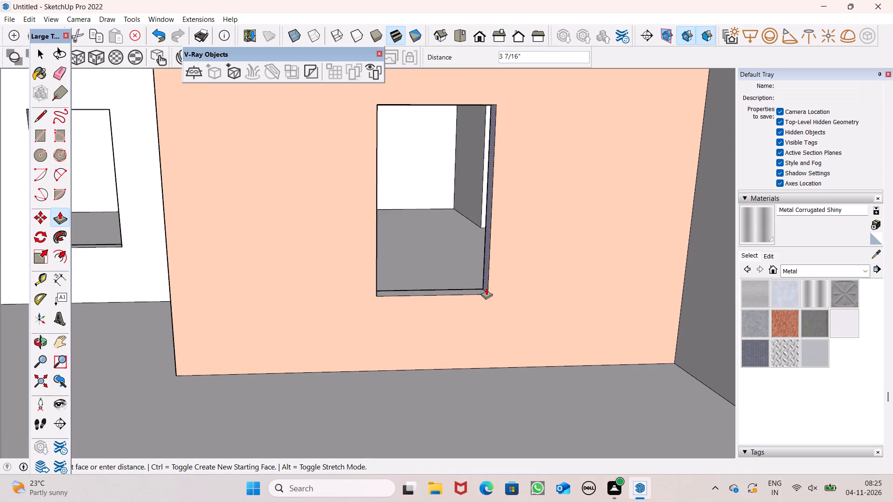
left_click_drag(486, 288, 499, 290)
middle_click_drag(452, 296, 320, 322)
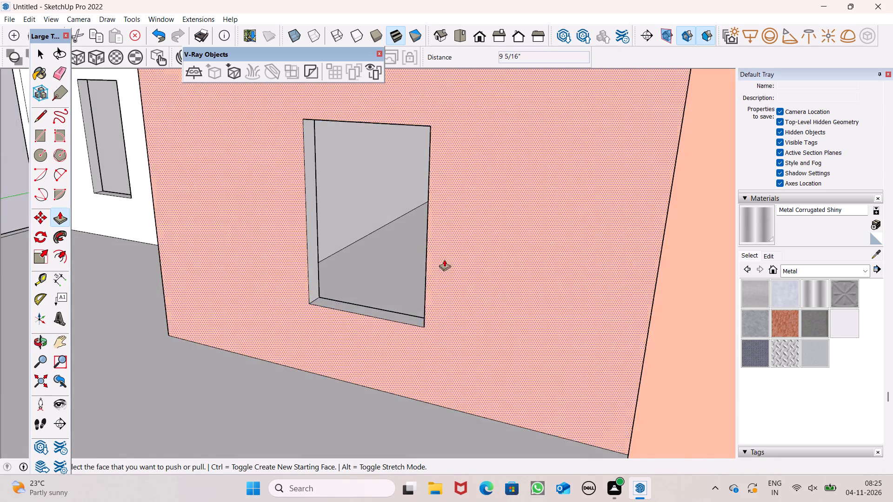
scroll(463, 253, "down", 5)
scroll(367, 282, "up", 5)
left_click_drag(364, 284, 360, 284)
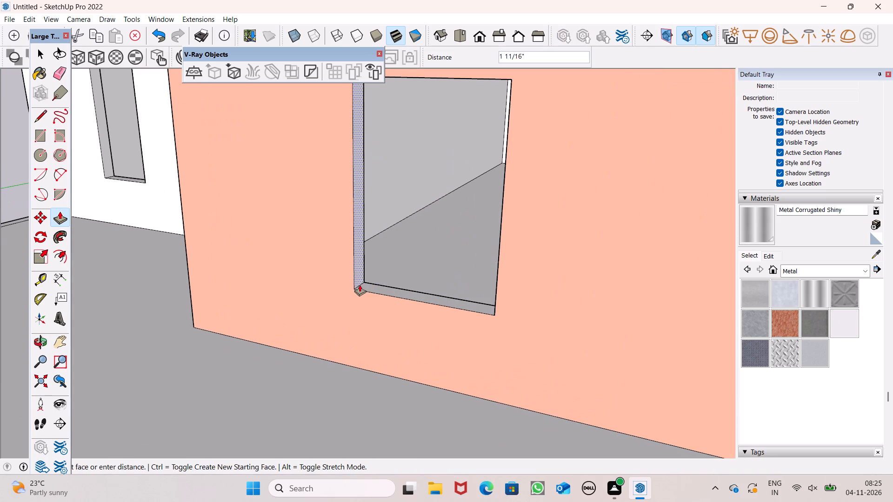
left_click_drag(360, 284, 353, 285)
Push the top face of the same opening upward about 1' 2 15/16" to make the opening taller.
scroll(463, 266, "down", 7)
middle_click_drag(478, 271, 497, 155)
scroll(441, 148, "up", 4)
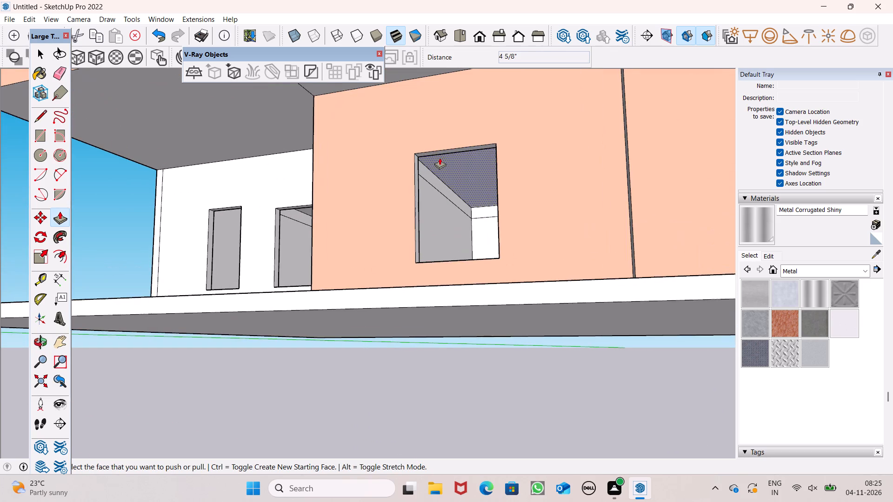
left_click_drag(445, 151, 440, 128)
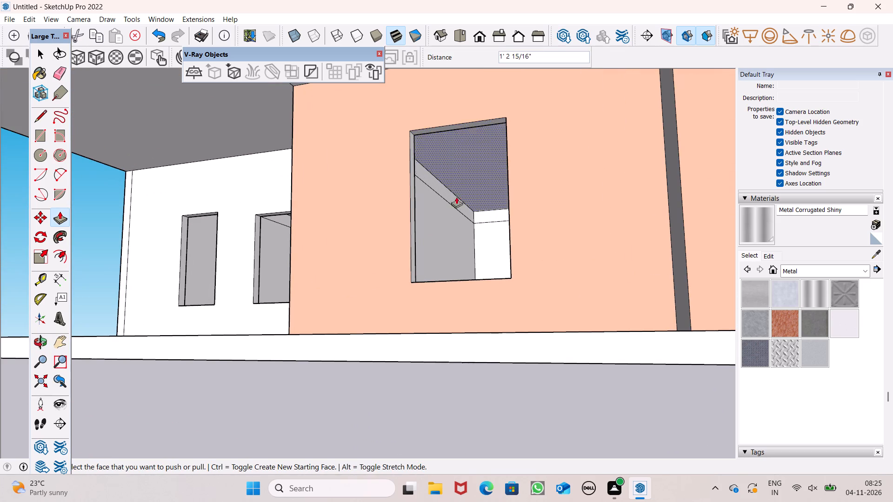
scroll(455, 204, "down", 6)
middle_click_drag(487, 263, 555, 300)
scroll(539, 278, "up", 1)
scroll(463, 247, "down", 4)
middle_click_drag(459, 260, 491, 294)
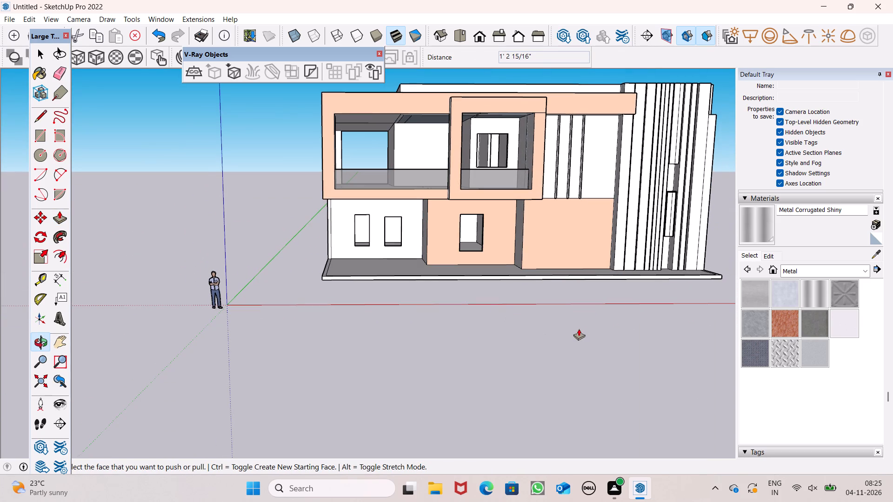
key("space")
Move the grouped wooden door from beside the house to the ground-floor opening in the peach wall.
scroll(525, 351, "down", 5)
middle_click_drag(575, 336, 565, 347)
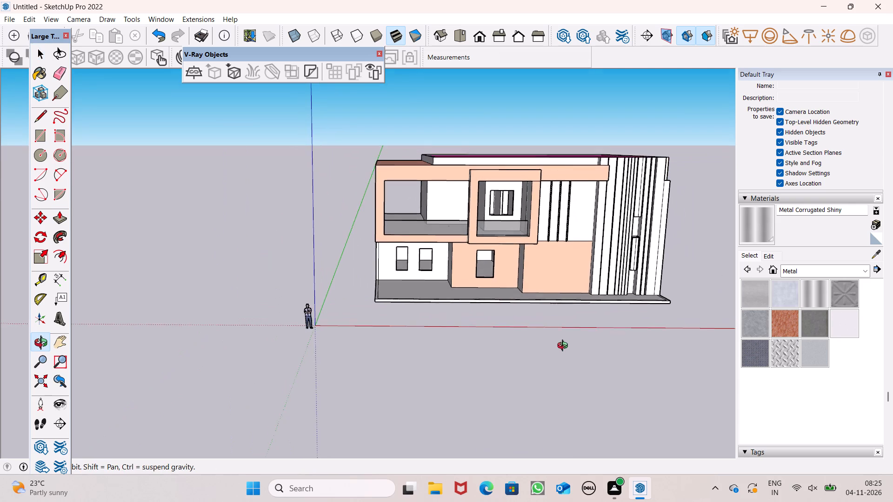
middle_click_drag(565, 347, 558, 348)
scroll(562, 348, "up", 1)
scroll(412, 312, "down", 6)
scroll(599, 285, "up", 2)
left_click(716, 298)
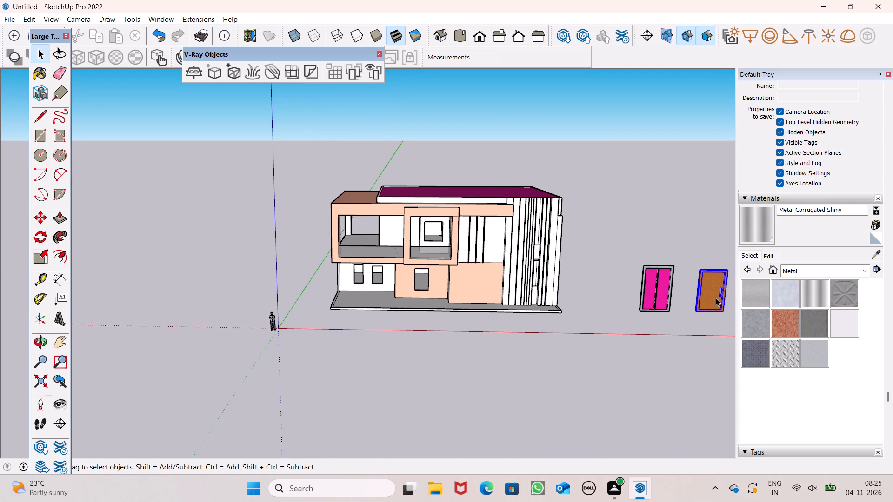
key("m")
key("Return")
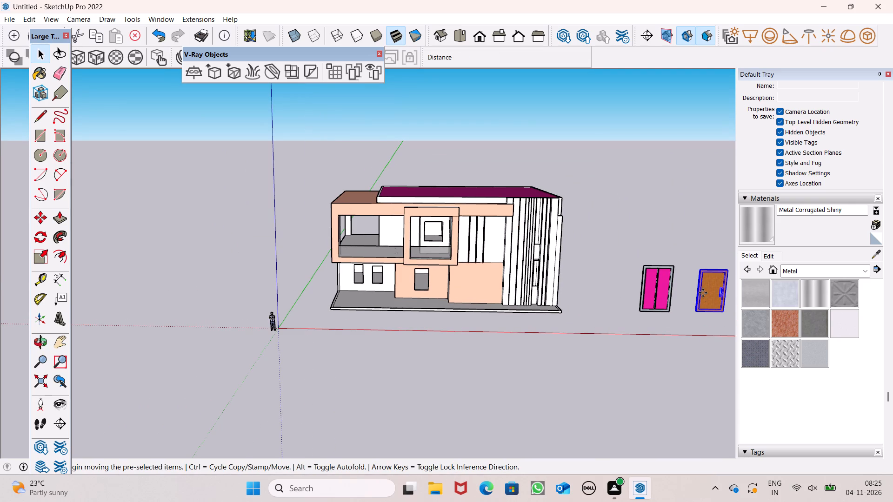
left_click_drag(725, 310, 364, 317)
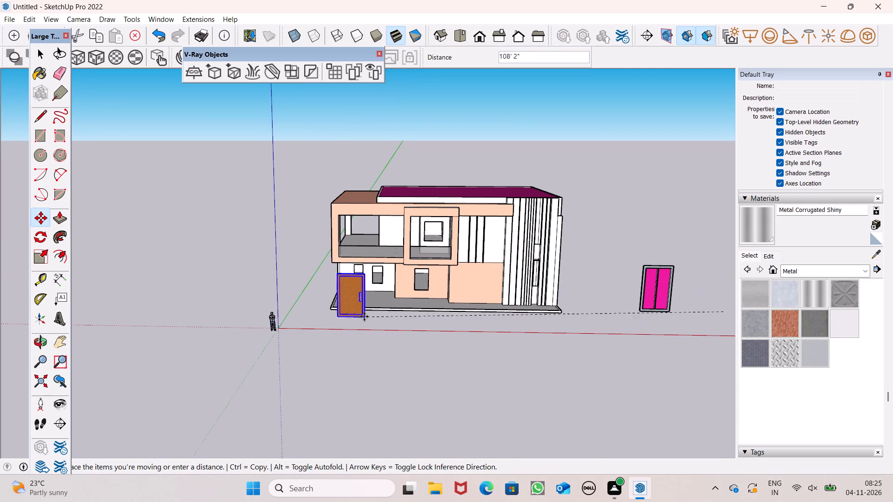
left_click_drag(364, 317, 423, 289)
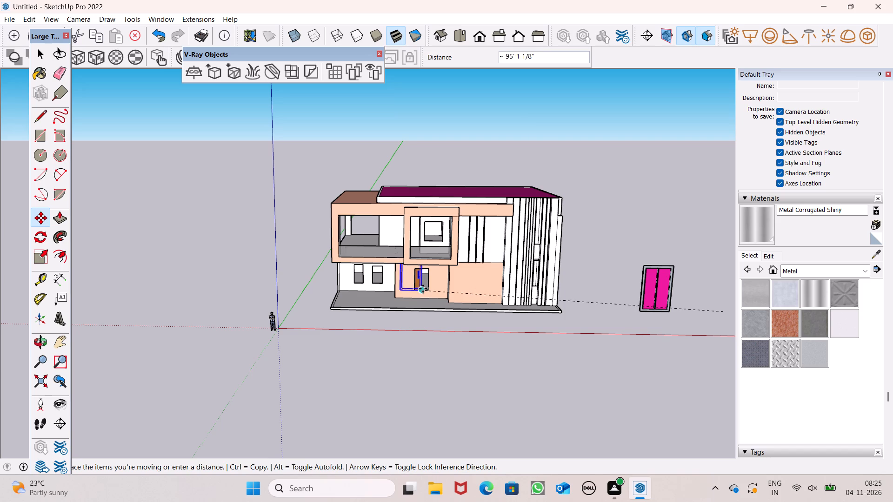
left_click_drag(423, 289, 426, 286)
Move the door down so its lower handle-side corner meets the opening's bottom corner.
middle_click_drag(433, 296, 401, 232)
scroll(401, 232, "up", 11)
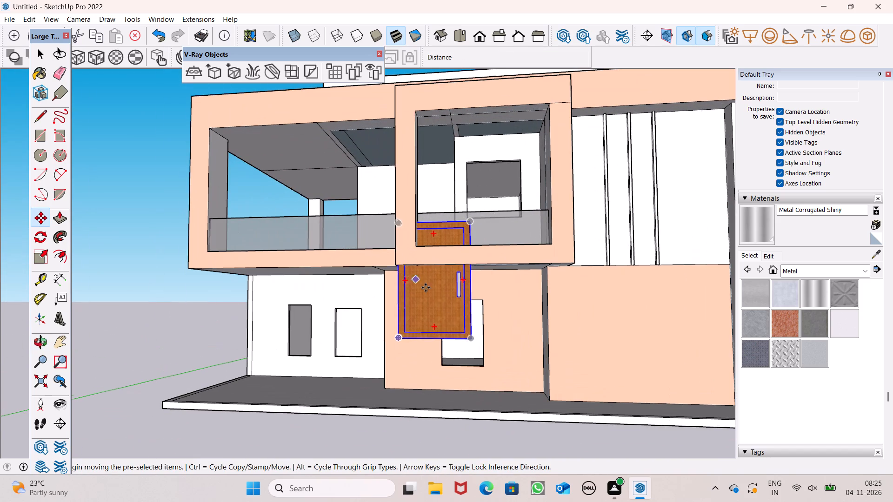
left_click_drag(472, 338, 484, 370)
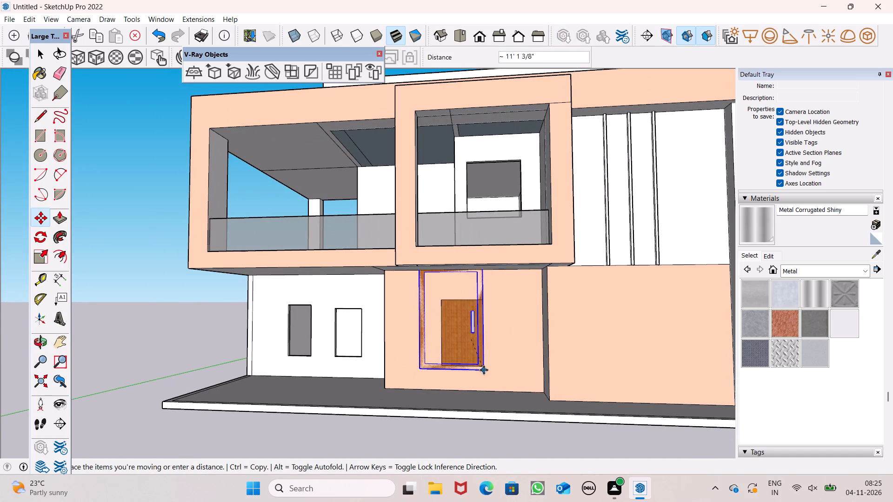
left_click_drag(484, 370, 484, 370)
Reposition the door in depth so its whole frame sits in front of the peach wall, overlapping the opening.
middle_click_drag(491, 381, 495, 397)
middle_click_drag(463, 378, 460, 319)
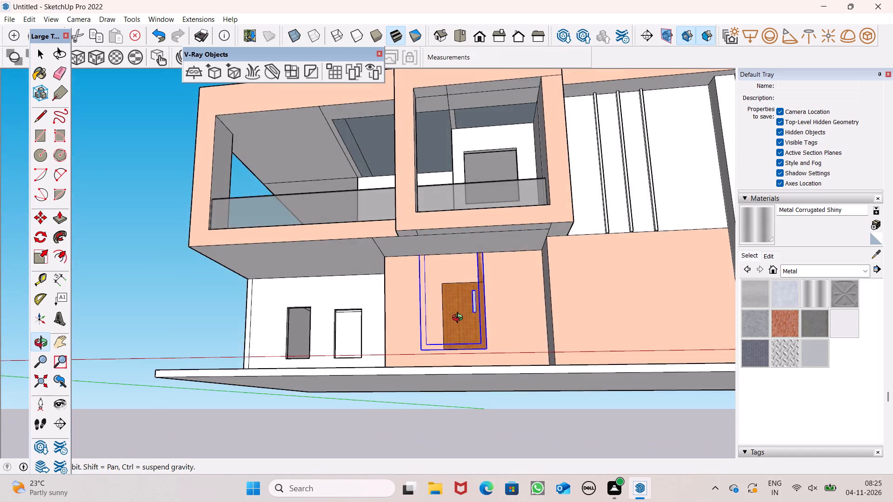
middle_click_drag(460, 319, 464, 410)
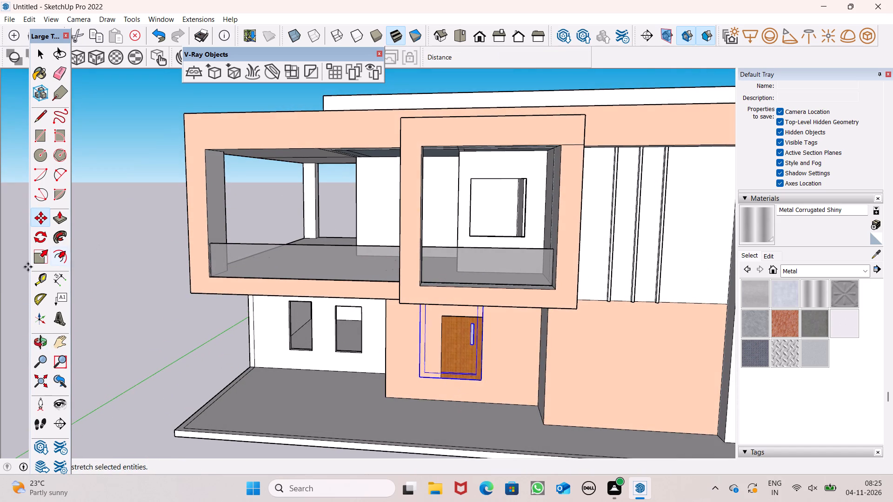
left_click_drag(44, 265, 53, 269)
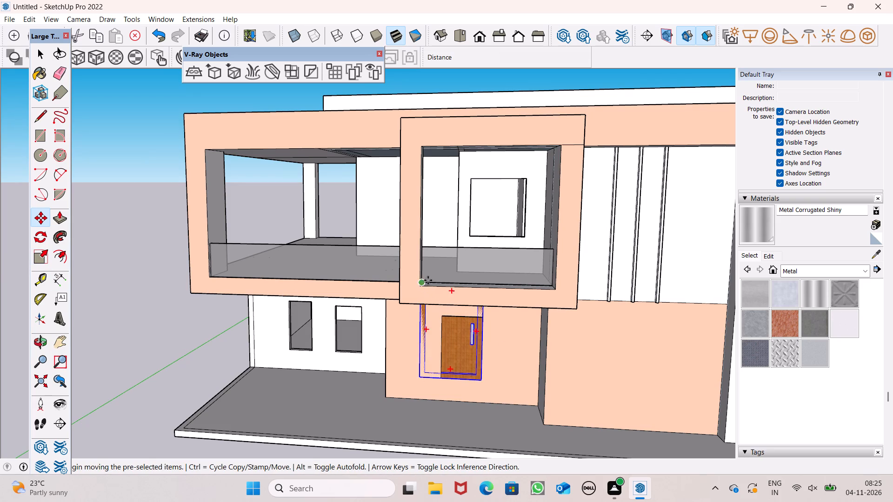
left_click_drag(421, 280, 436, 315)
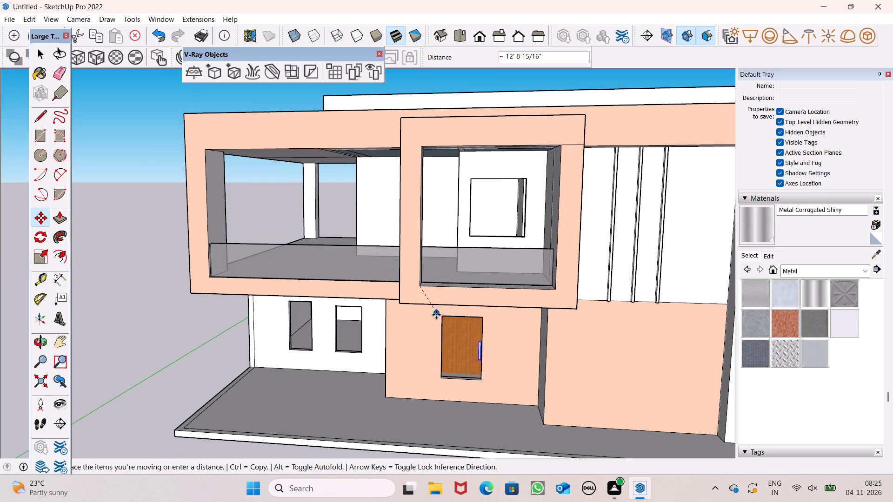
left_click_drag(436, 315, 439, 319)
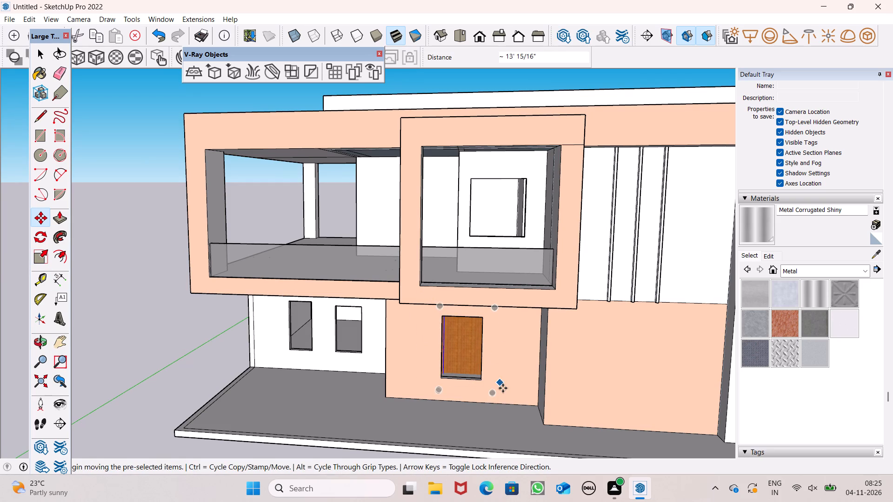
scroll(509, 398, "up", 1)
middle_click_drag(509, 398, 514, 367)
left_click_drag(495, 396, 473, 382)
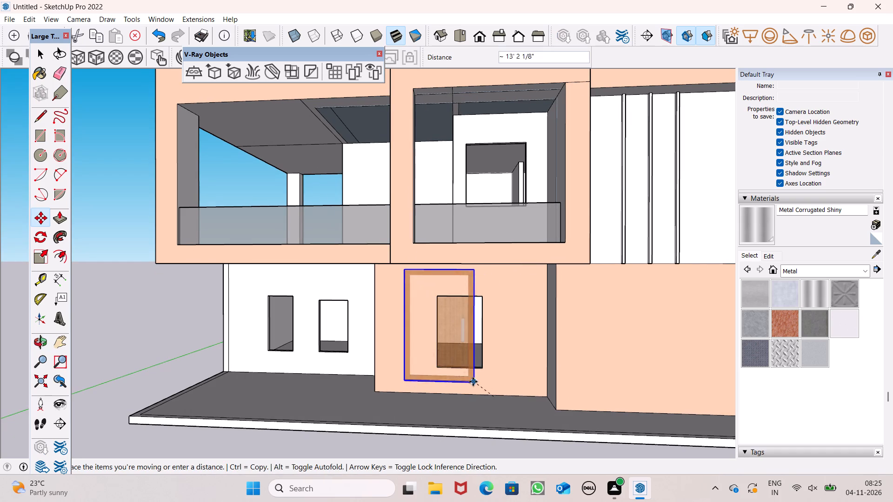
left_click_drag(473, 382, 480, 388)
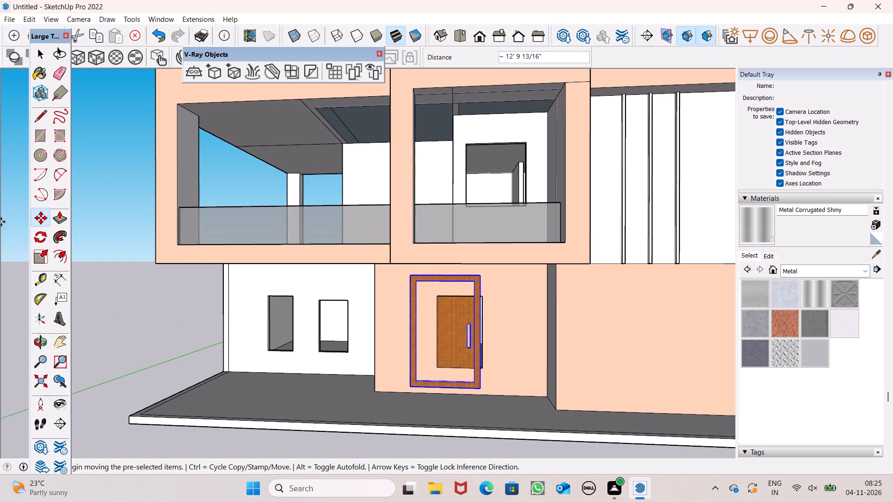
Scale the door down uniformly from its upper corner by about 0.59, and again by about 0.83, making it narrower than the opening.
left_click(42, 254)
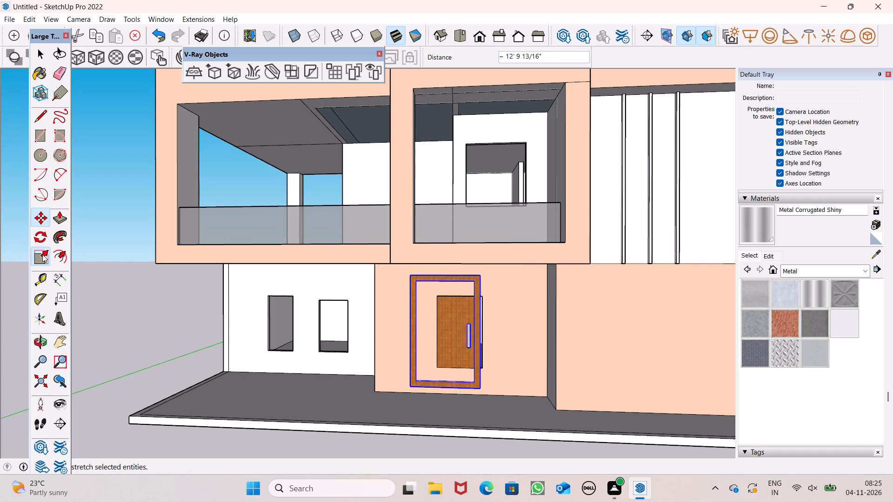
left_click_drag(410, 274, 434, 324)
left_click_drag(444, 324, 449, 336)
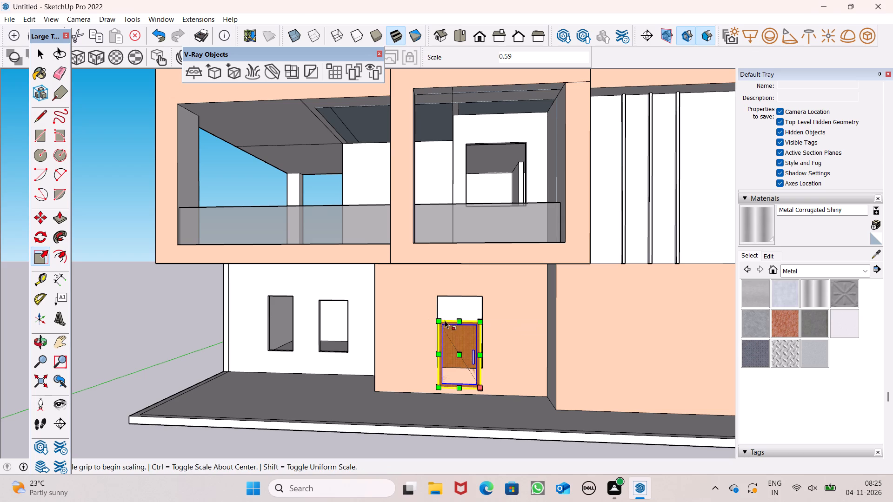
left_click_drag(442, 327, 444, 334)
left_click_drag(440, 320, 446, 332)
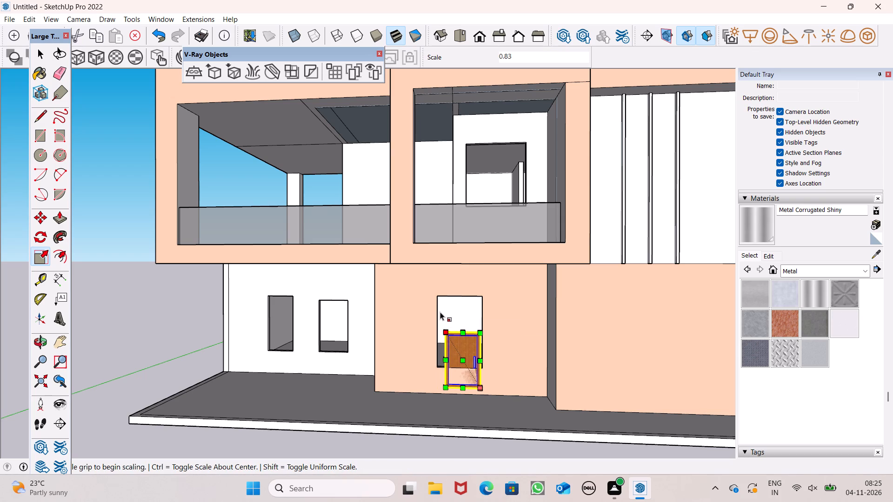
key("space")
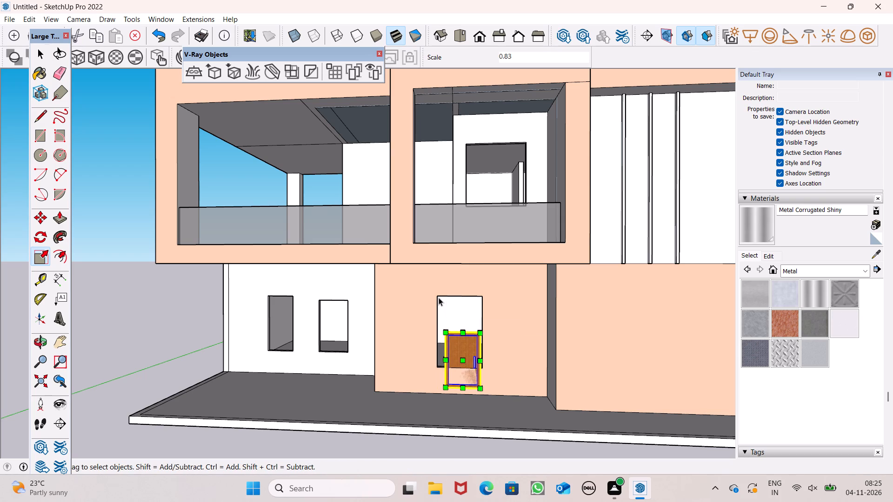
Move the reduced door so its lower handle-side corner sits at the opening's bottom right corner.
key("m")
key("Return")
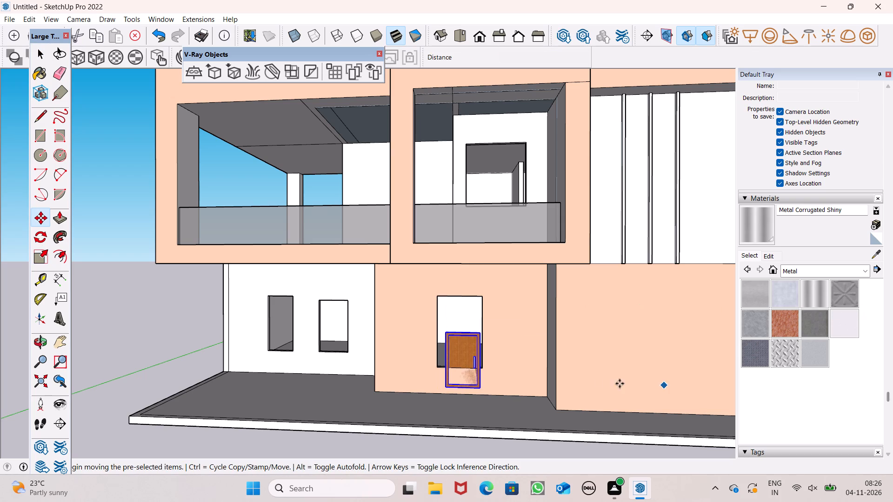
middle_click_drag(538, 397, 540, 429)
scroll(424, 408, "up", 4)
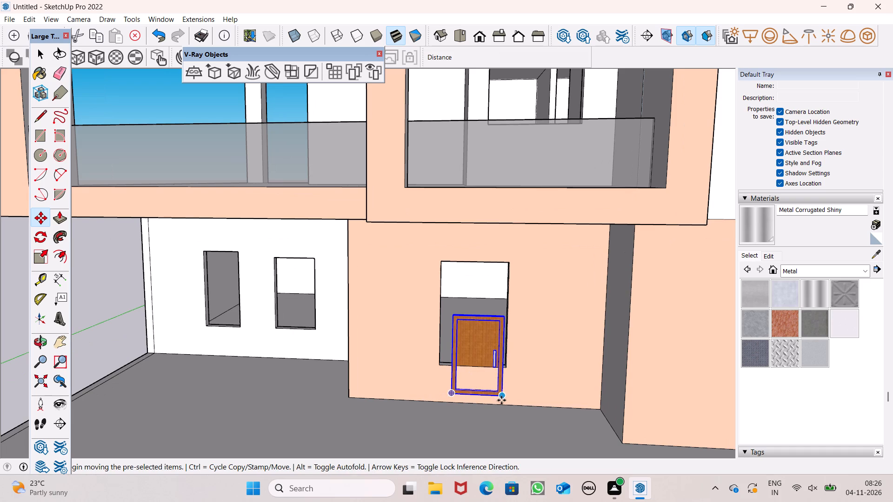
left_click_drag(502, 400, 505, 364)
Stretch the door vertically with Scale so its top reaches the opening's top edge.
scroll(491, 356, "down", 3)
middle_click_drag(439, 376, 446, 377)
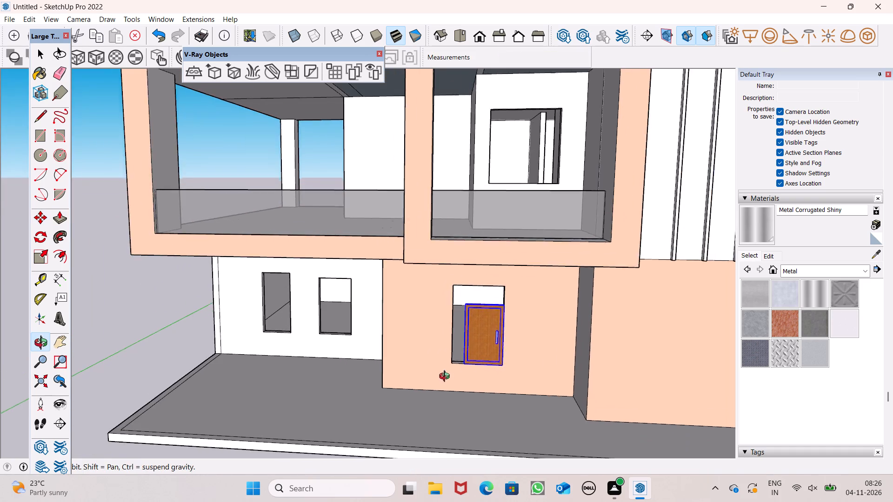
middle_click_drag(446, 377, 478, 359)
left_click(38, 245)
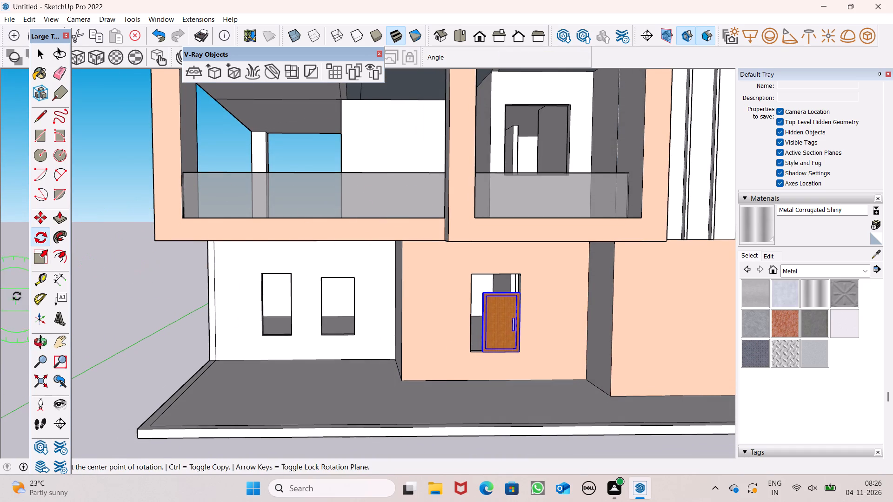
left_click(47, 254)
middle_click_drag(400, 277, 493, 310)
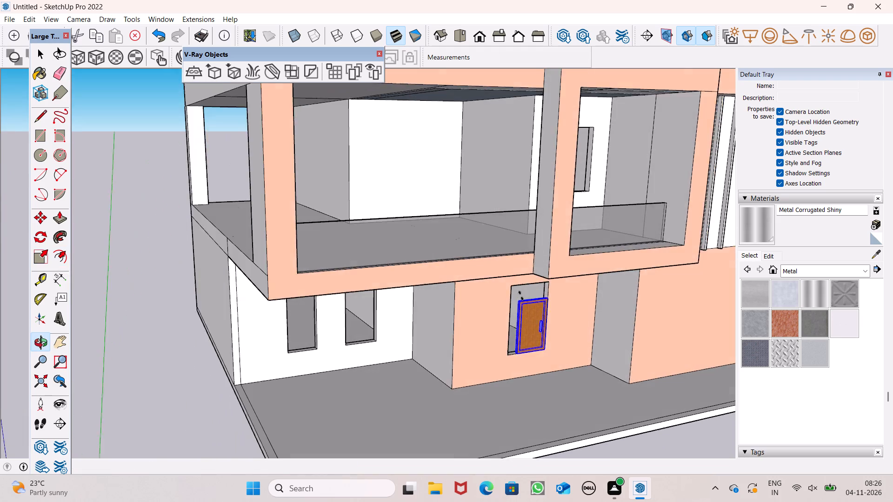
scroll(523, 292, "up", 8)
scroll(581, 262, "up", 3)
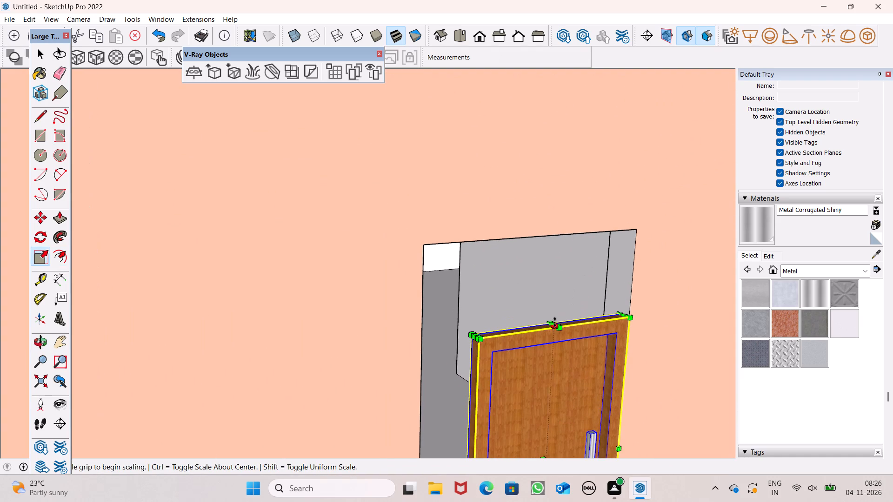
left_click_drag(551, 323, 502, 236)
Stretch the door horizontally with Scale until its free side meets the opening's far vertical edge, then deselect it.
scroll(489, 196, "down", 6)
scroll(494, 366, "up", 5)
scroll(439, 317, "up", 3)
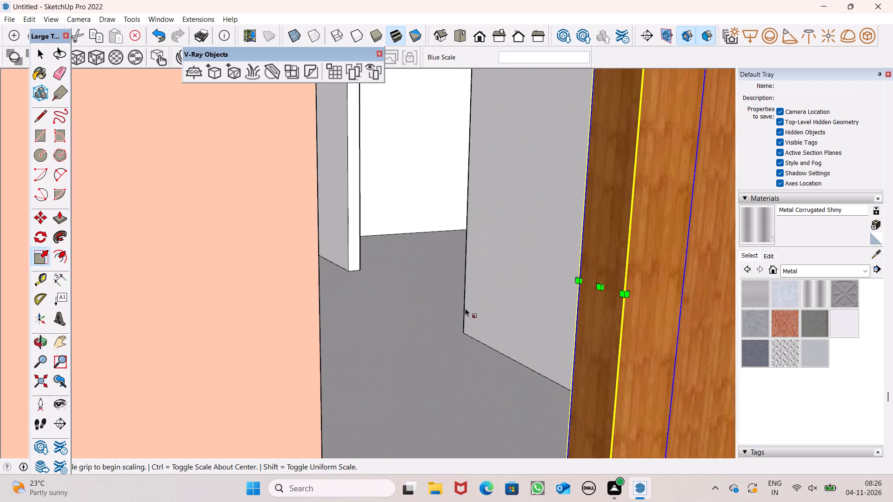
scroll(471, 317, "down", 2)
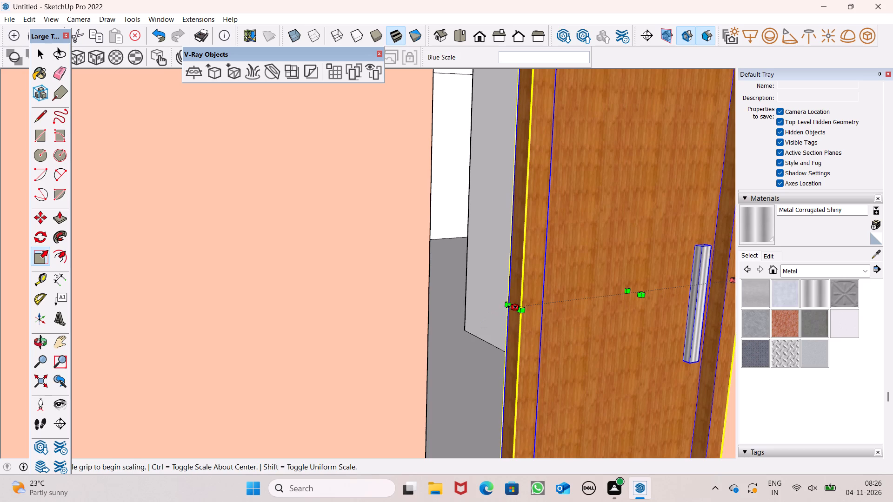
left_click_drag(512, 307, 424, 354)
scroll(414, 256, "down", 1)
scroll(414, 256, "up", 1)
scroll(414, 256, "down", 6)
middle_click_drag(452, 296, 449, 297)
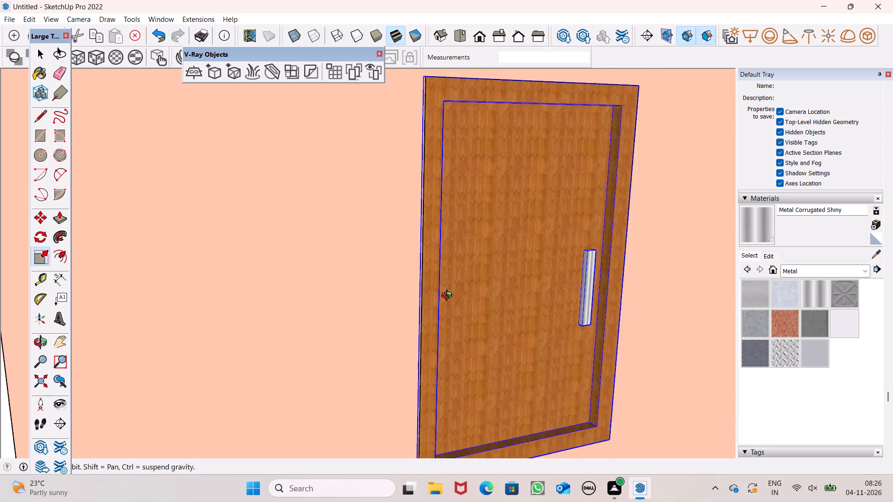
middle_click_drag(449, 297, 345, 303)
scroll(454, 251, "down", 6)
scroll(453, 213, "down", 7)
middle_click_drag(496, 253, 491, 258)
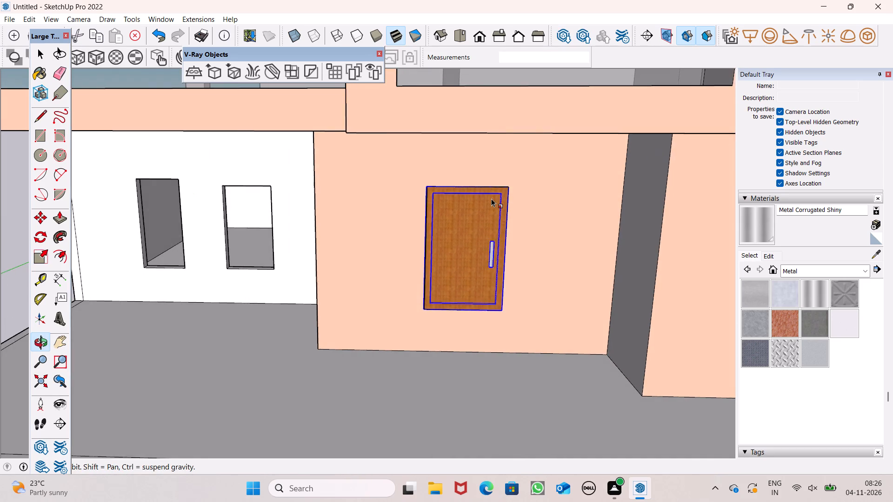
scroll(491, 198, "down", 6)
scroll(465, 171, "down", 8)
left_click(500, 358)
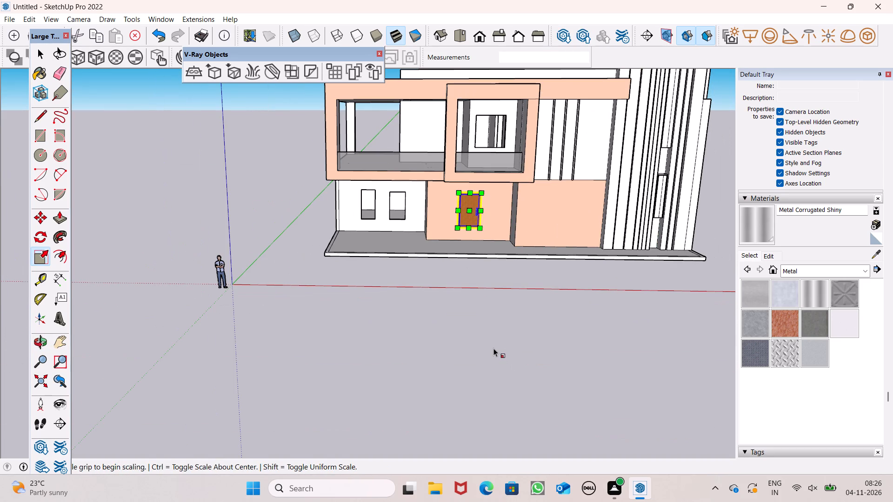
key("space")
left_click(542, 312)
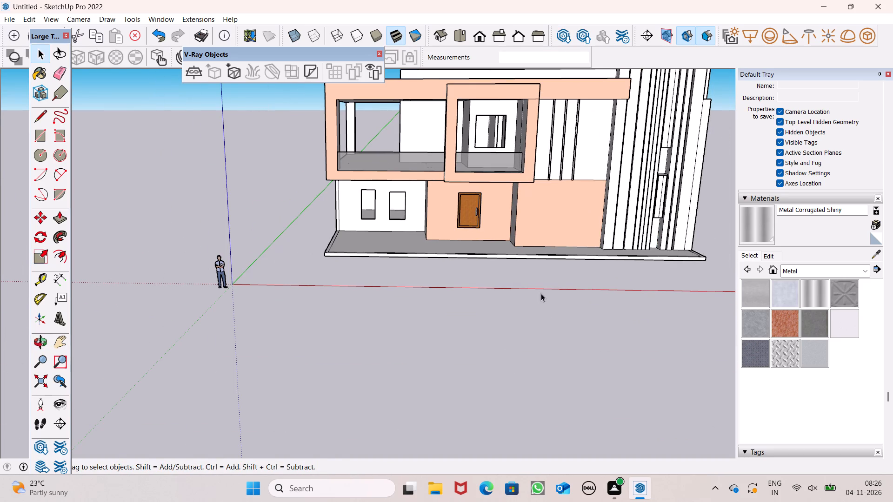
Review the fitted door within the whole facade from the front and from the side.
scroll(533, 300, "down", 2)
middle_click_drag(504, 244, 290, 206)
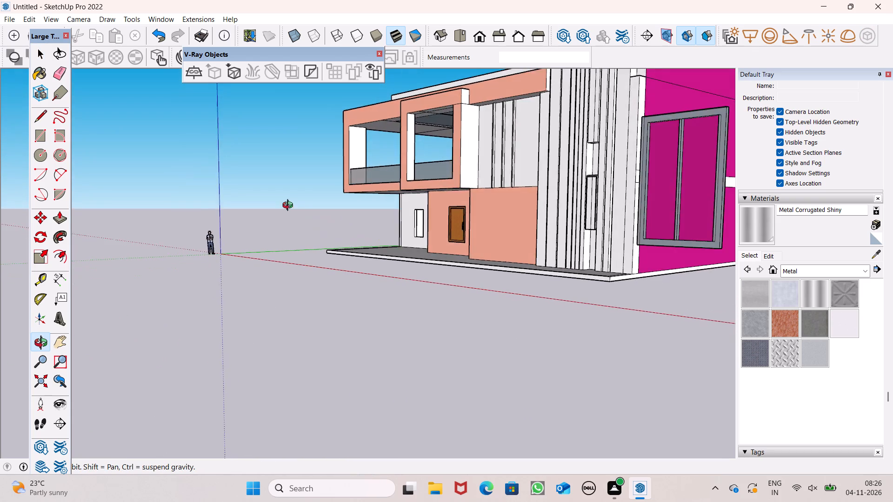
middle_click_drag(290, 206, 539, 202)
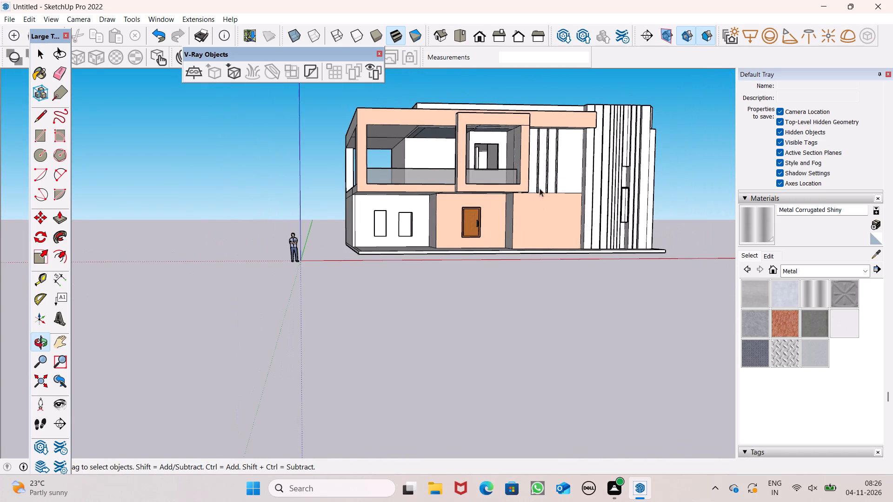
middle_click_drag(491, 237, 443, 240)
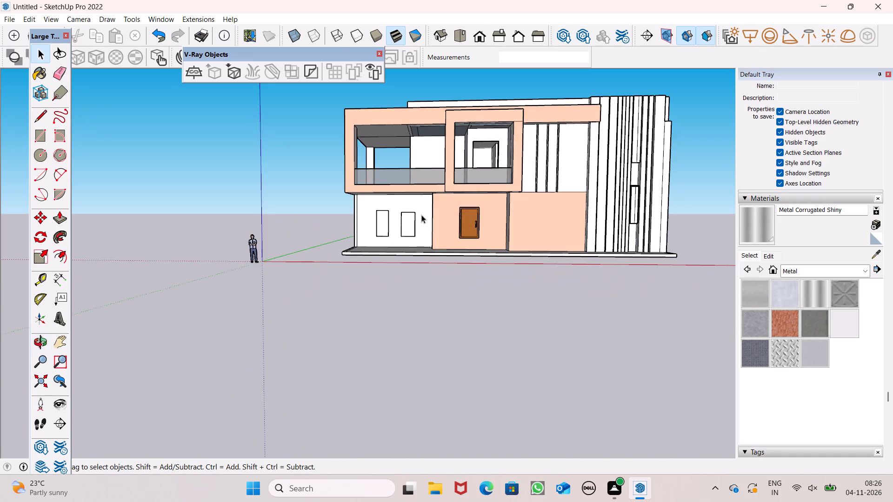
scroll(328, 217, "down", 5)
scroll(285, 232, "down", 5)
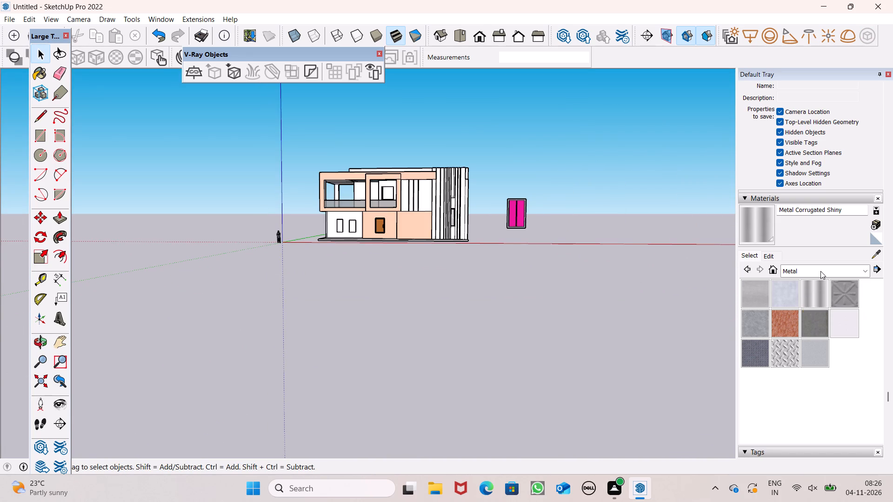
Paint the freestanding window's front frame and mullion face and its outer top face with Color B08.
left_click(820, 271)
left_click(807, 311)
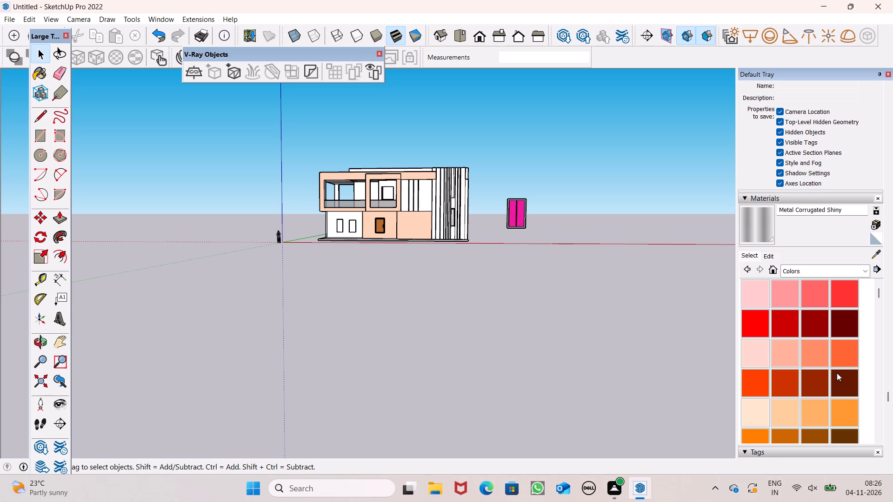
left_click(844, 378)
scroll(574, 269, "up", 8)
middle_click_drag(480, 182, 502, 354)
scroll(503, 353, "up", 4)
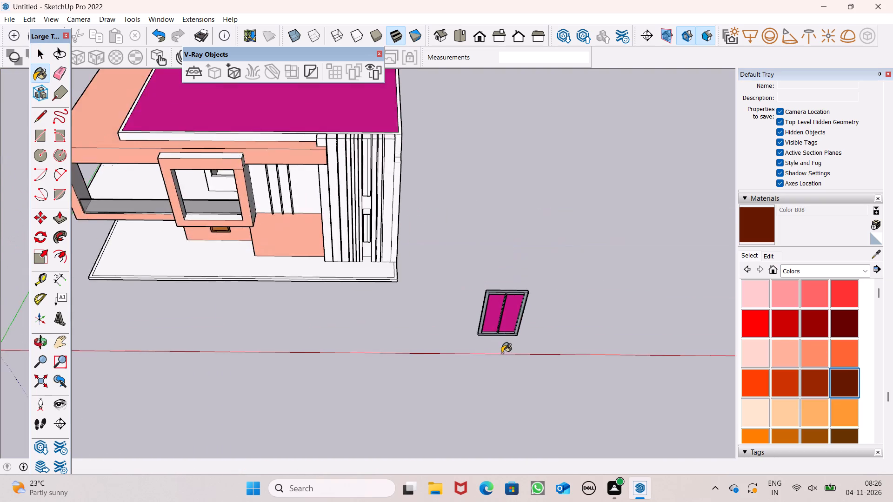
scroll(502, 353, "up", 4)
scroll(507, 222, "up", 7)
scroll(531, 271, "down", 2)
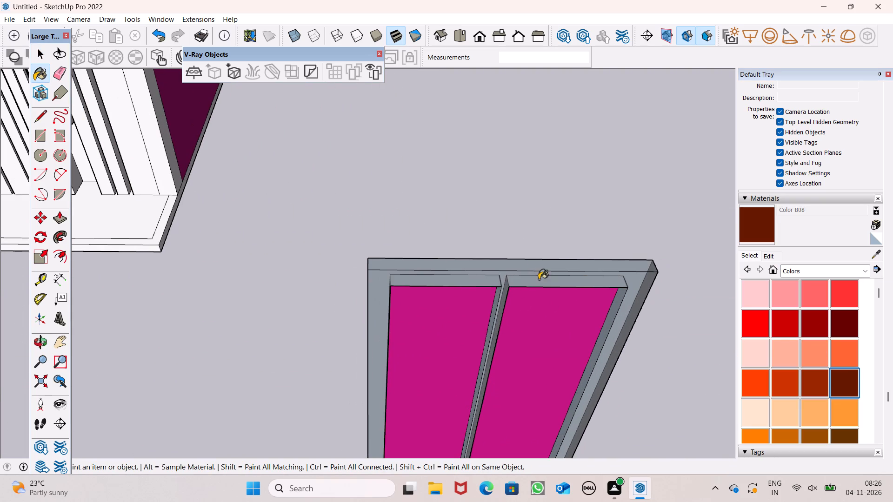
left_click_drag(533, 261, 535, 271)
left_click(540, 279)
middle_click_drag(540, 287, 532, 246)
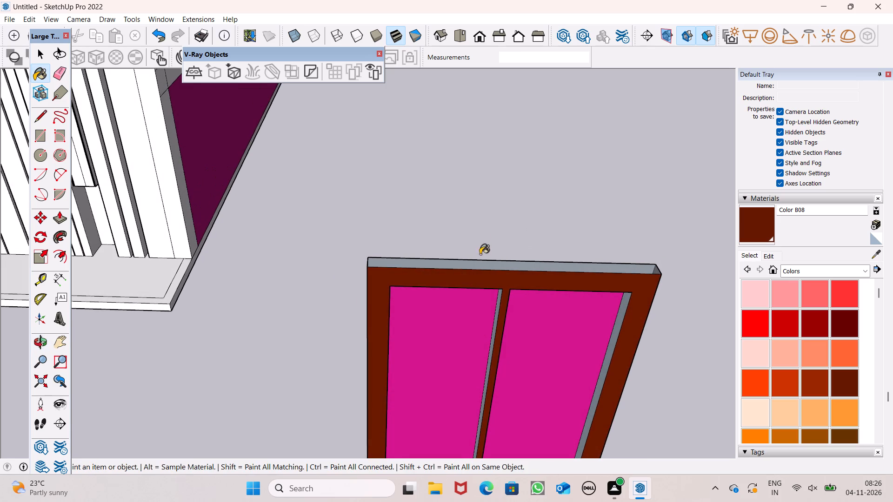
left_click(482, 265)
Paint the window's right-hand inner jamb, one mullion side, both inner sills and the outer left side with Color B08.
scroll(519, 279, "down", 4)
middle_click_drag(556, 370, 640, 281)
scroll(645, 282, "up", 4)
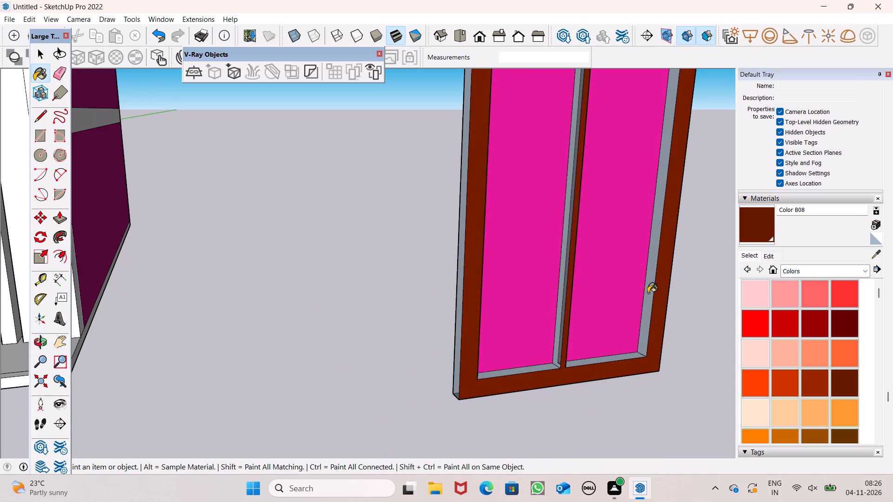
left_click(648, 293)
left_click(560, 332)
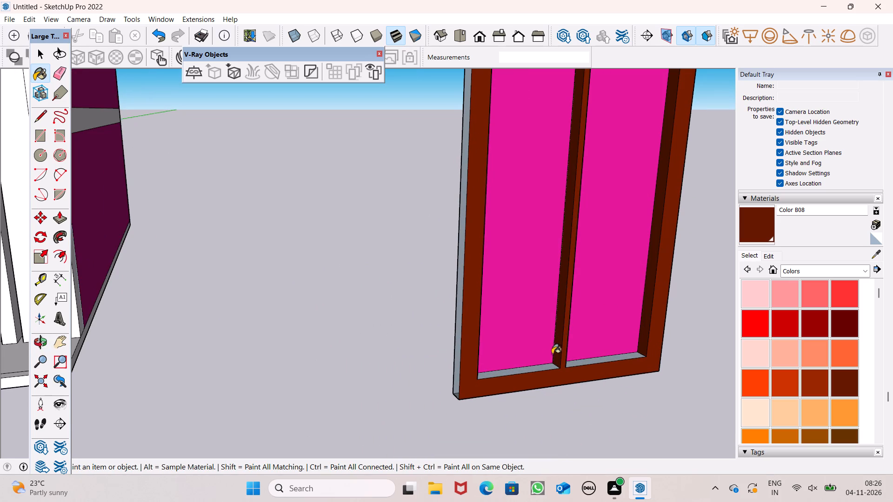
left_click(546, 369)
left_click(578, 364)
left_click(527, 369)
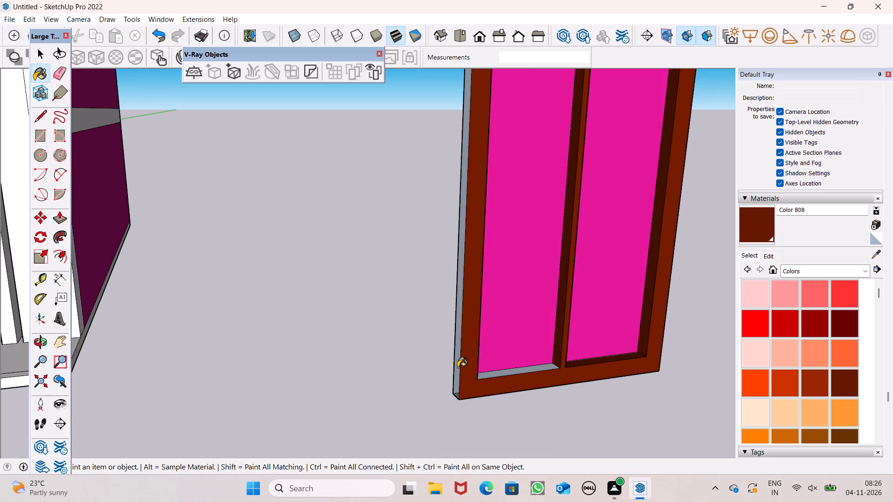
left_click(455, 357)
Paint the window's left inner jamb, the mullion's other side and both inner head faces with Color B08.
middle_click_drag(473, 369, 262, 390)
scroll(261, 386, "up", 1)
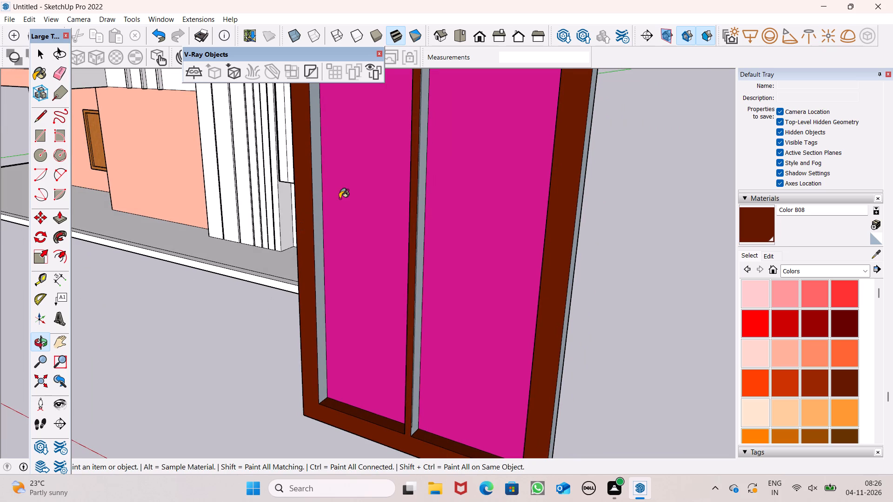
left_click(330, 196)
left_click(460, 249)
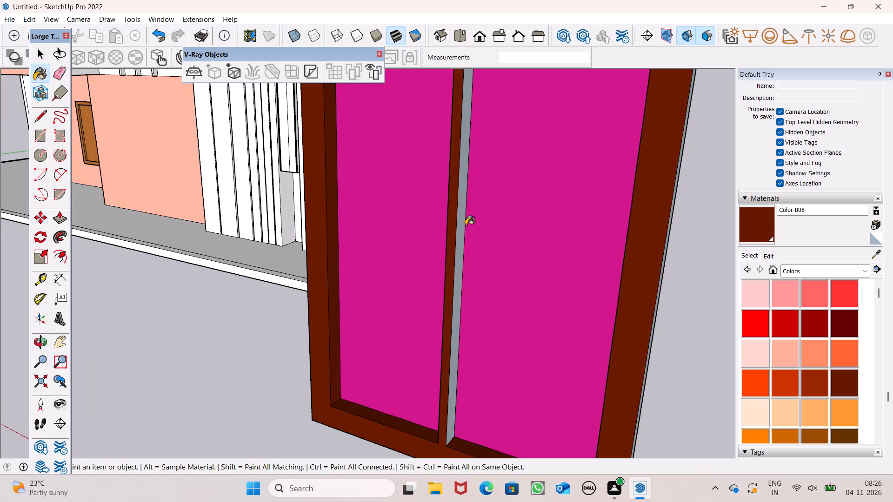
scroll(467, 208, "down", 7)
middle_click_drag(521, 310, 541, 114)
scroll(447, 93, "up", 7)
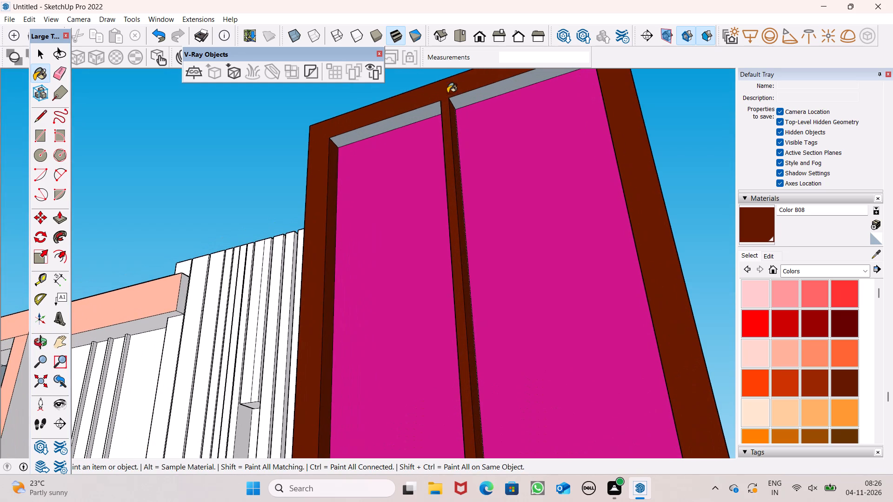
left_click(434, 115)
left_click(468, 101)
Paint the window's remaining outer side face and its back frame with Color B08.
scroll(494, 159, "down", 2)
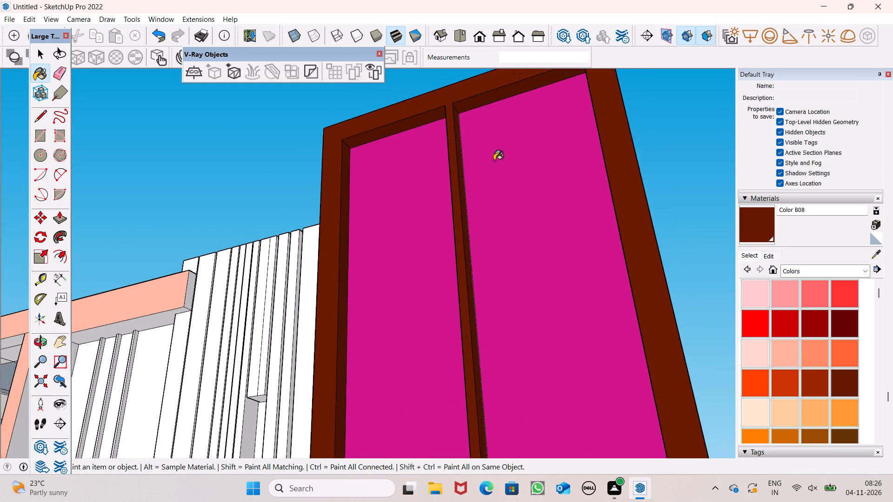
scroll(494, 160, "down", 2)
middle_click_drag(499, 161, 314, 296)
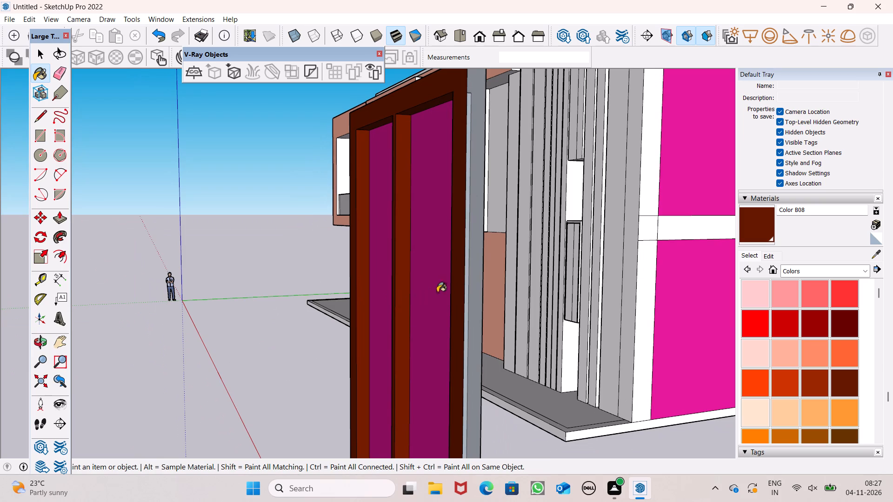
left_click(478, 281)
scroll(465, 210, "down", 6)
middle_click_drag(496, 264, 335, 313)
scroll(339, 318, "up", 1)
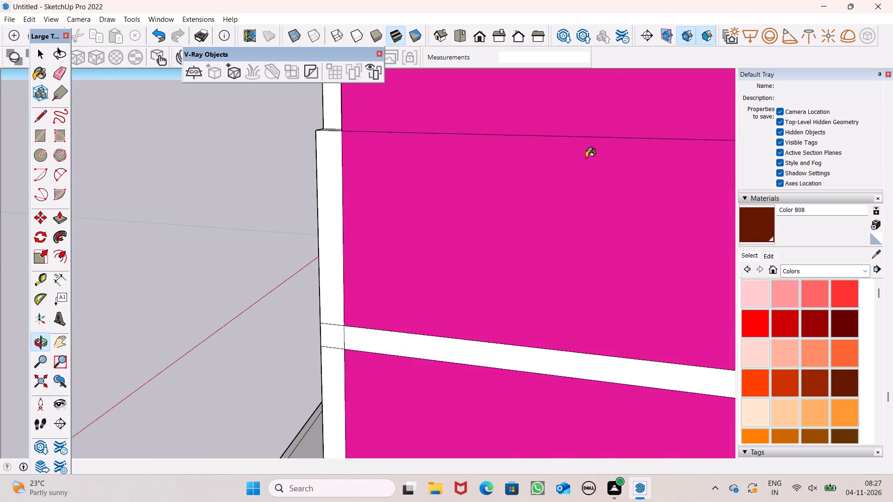
scroll(596, 161, "down", 17)
middle_click_drag(512, 208, 410, 226)
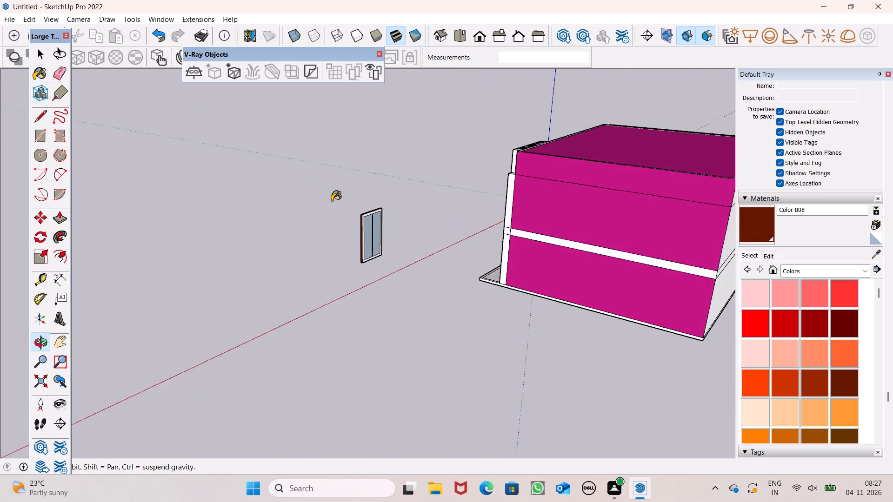
scroll(331, 202, "up", 8)
scroll(379, 219, "up", 6)
left_click(387, 198)
Apply Translucent Glass Gray from the Glass and Mirrors materials to both window panes.
scroll(387, 201, "up", 1)
middle_click_drag(387, 201, 414, 213)
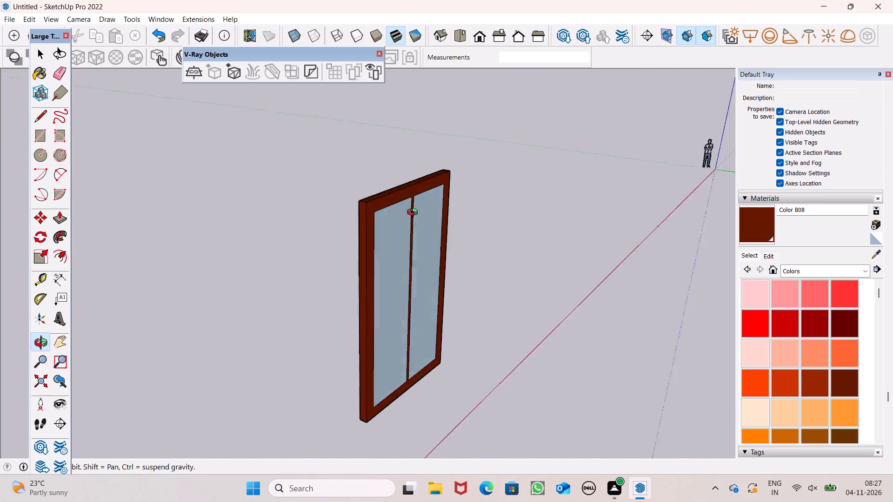
middle_click_drag(414, 213, 892, 163)
left_click(805, 266)
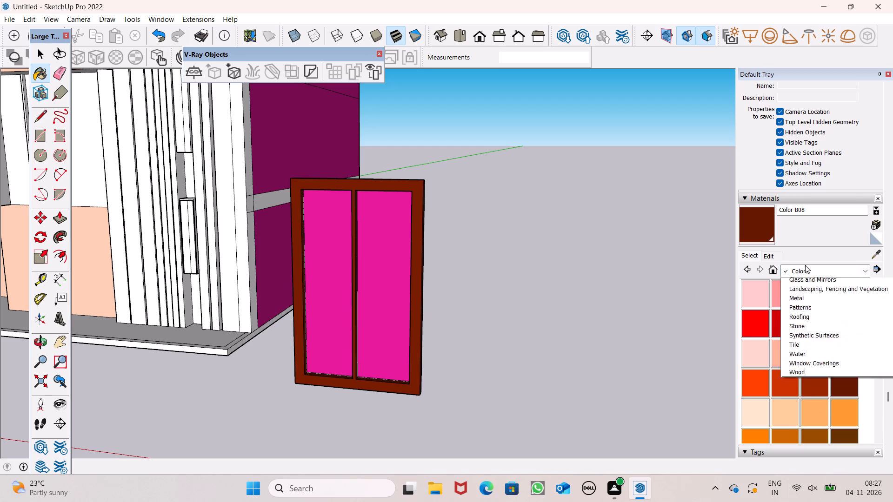
left_click(822, 331)
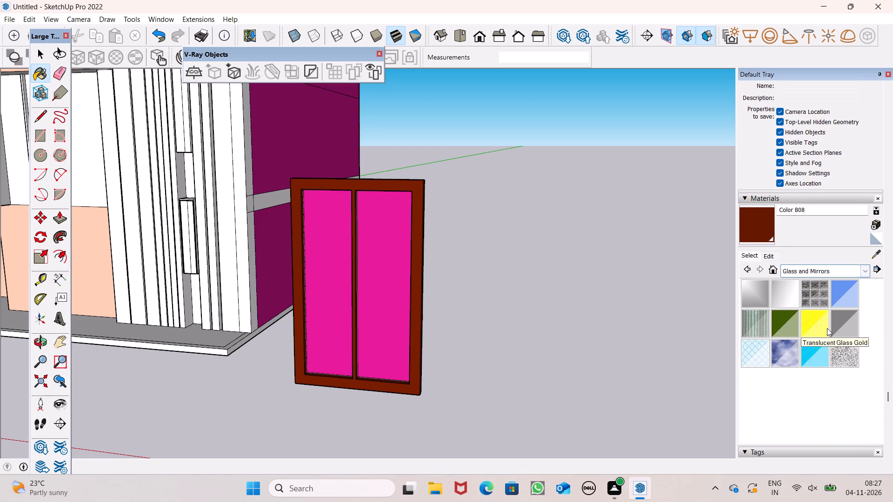
left_click(833, 323)
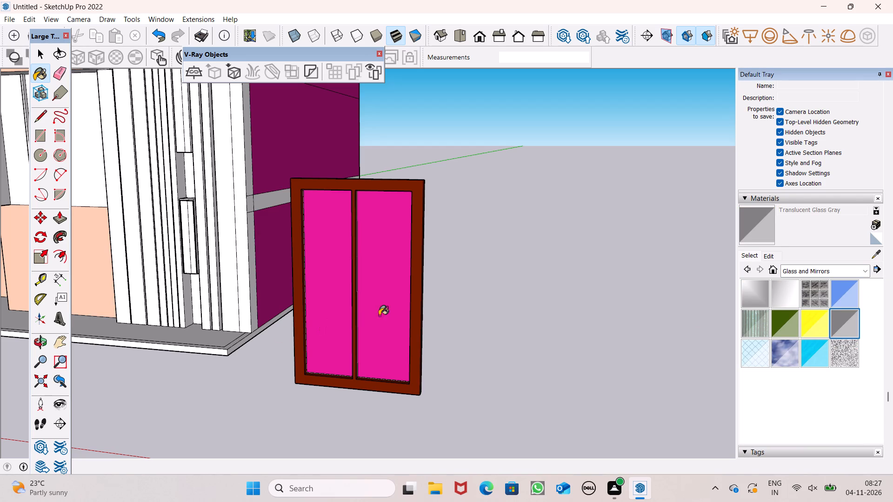
left_click(379, 316)
scroll(472, 319, "down", 7)
scroll(433, 306, "up", 5)
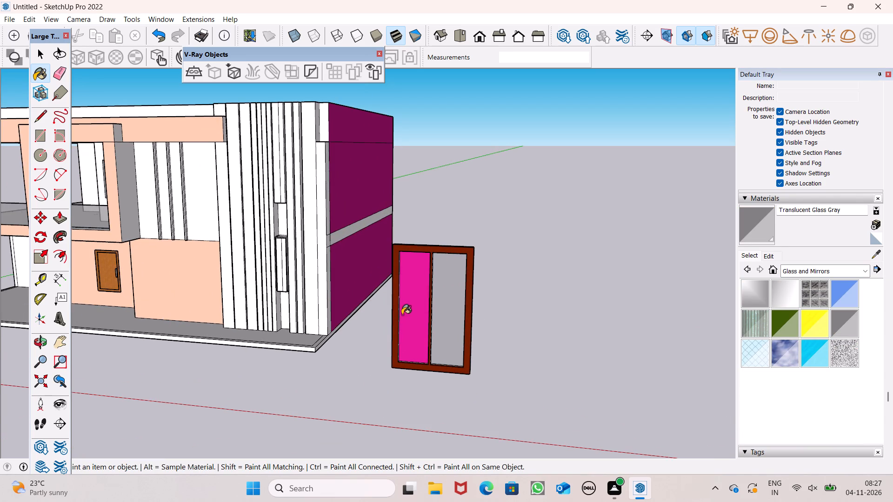
left_click(402, 314)
scroll(426, 313, "down", 3)
Select all the connected geometry of the painted two-pane window and make it a group.
key("space")
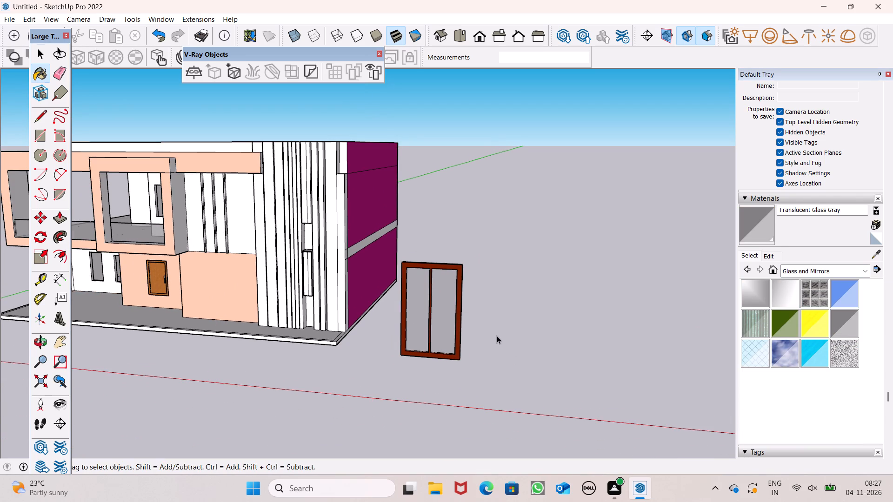
scroll(500, 335, "down", 1)
middle_click_drag(508, 338, 617, 337)
scroll(617, 338, "up", 1)
scroll(585, 267, "up", 7)
left_click(421, 389)
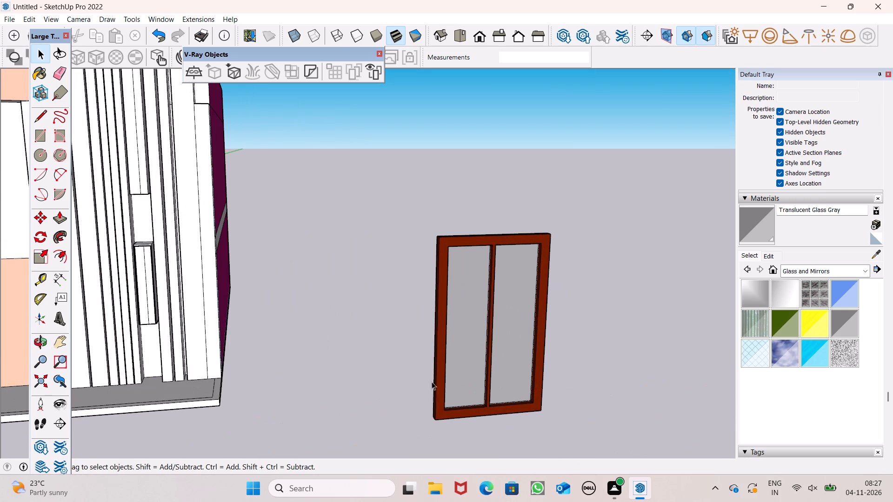
triple_click(442, 378)
left_click(442, 378)
right_click_drag(457, 370, 461, 359)
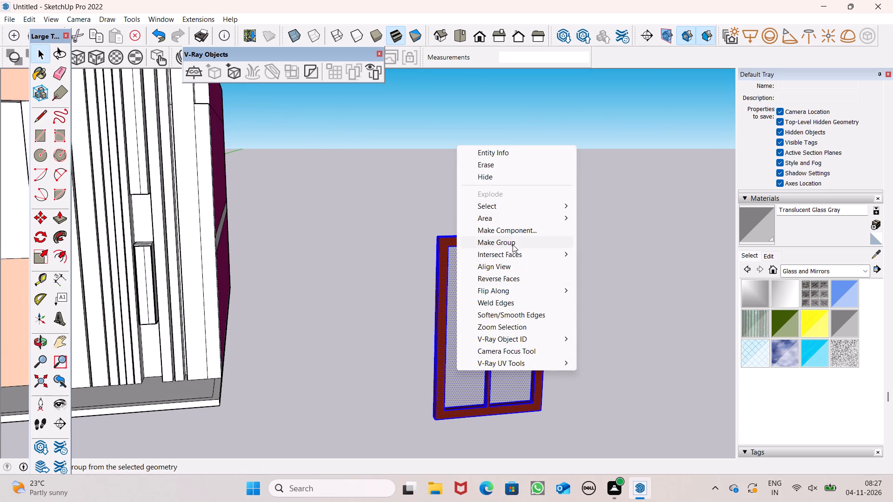
left_click(513, 245)
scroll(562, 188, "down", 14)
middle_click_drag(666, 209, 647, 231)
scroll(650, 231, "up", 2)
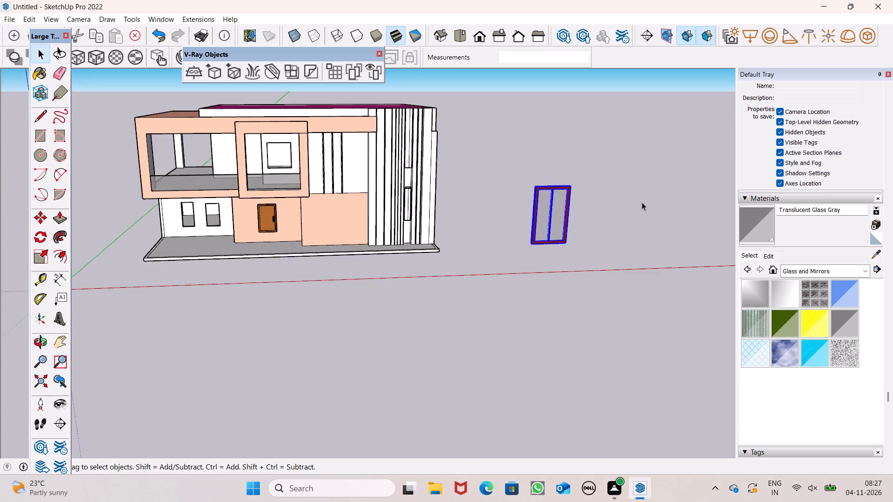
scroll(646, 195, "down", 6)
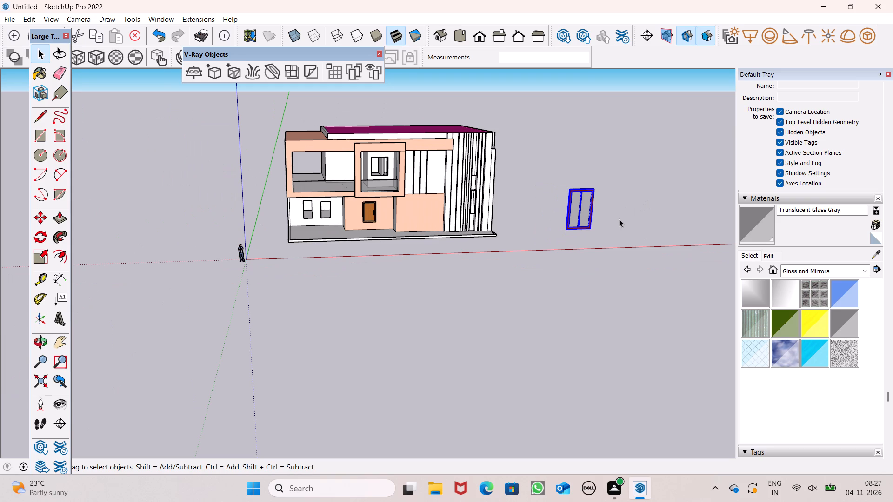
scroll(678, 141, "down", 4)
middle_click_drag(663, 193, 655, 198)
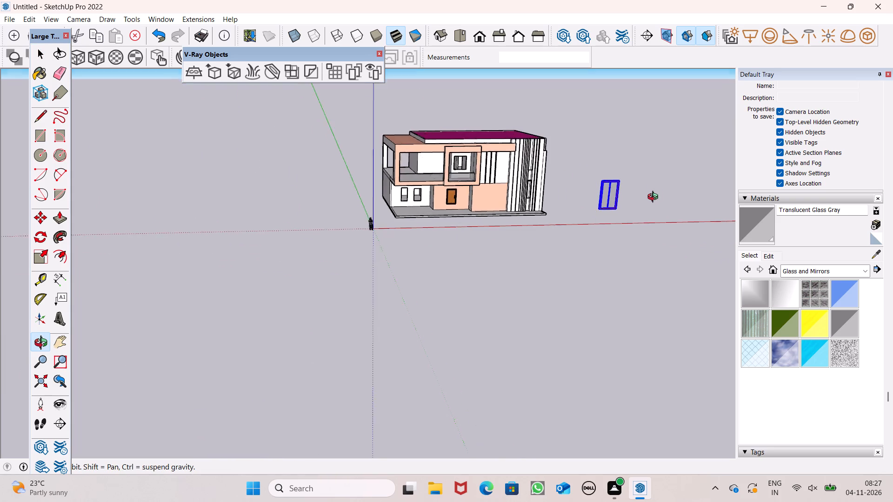
Move the two-pane window group about 100' 2 5/16" so it stands by the left window opening of the ground-floor wall.
middle_click_drag(655, 198, 590, 149)
scroll(523, 167, "up", 2)
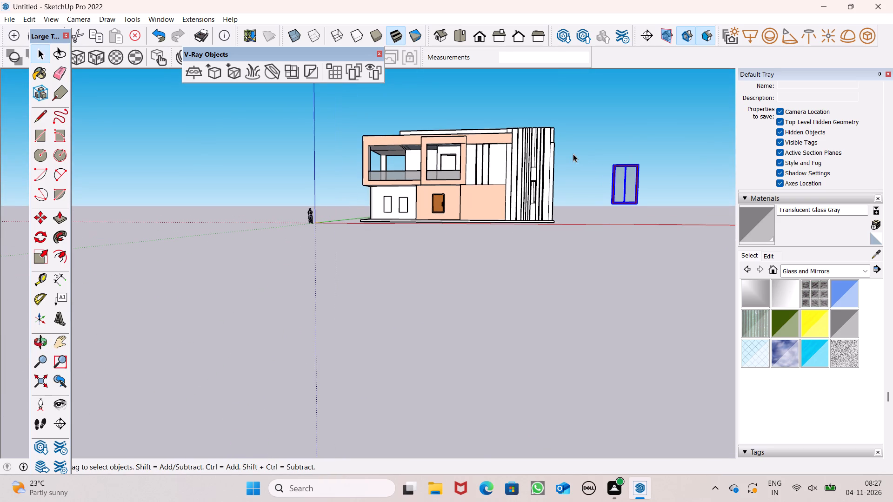
key("m")
key("Return")
scroll(695, 160, "down", 3)
middle_click_drag(634, 209, 678, 309)
scroll(668, 272, "up", 4)
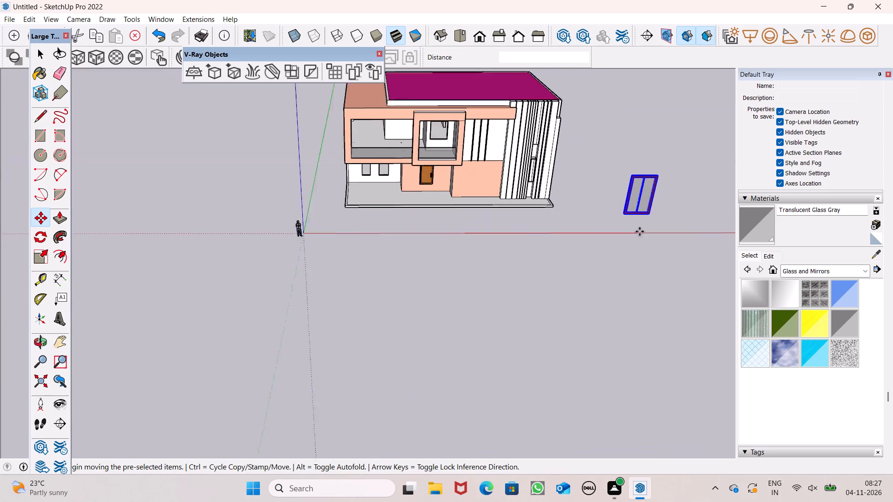
scroll(640, 231, "up", 2)
left_click_drag(648, 211, 309, 173)
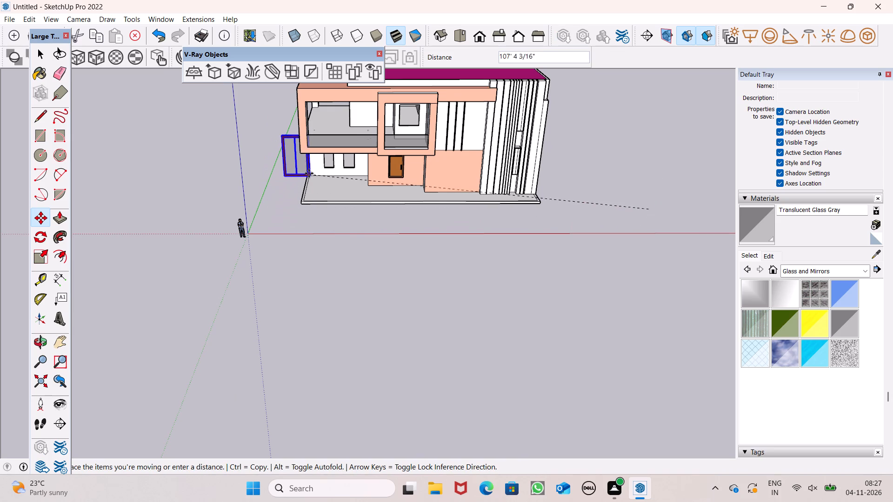
left_click_drag(309, 173, 336, 169)
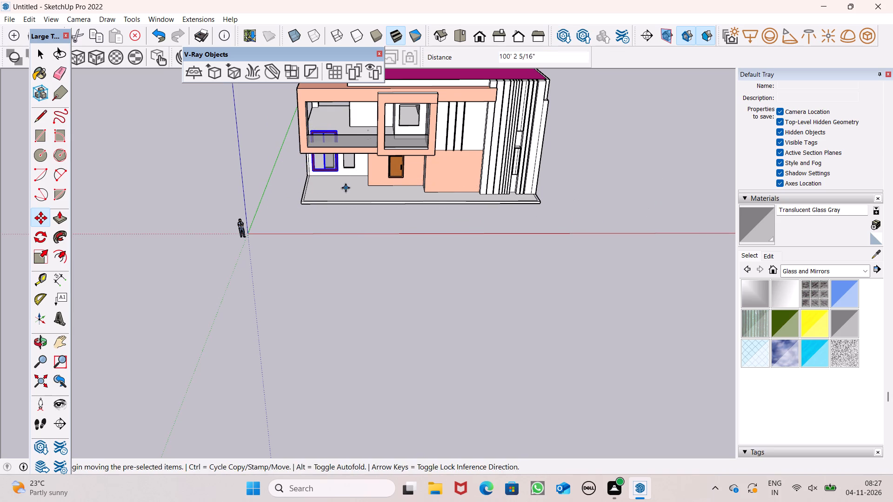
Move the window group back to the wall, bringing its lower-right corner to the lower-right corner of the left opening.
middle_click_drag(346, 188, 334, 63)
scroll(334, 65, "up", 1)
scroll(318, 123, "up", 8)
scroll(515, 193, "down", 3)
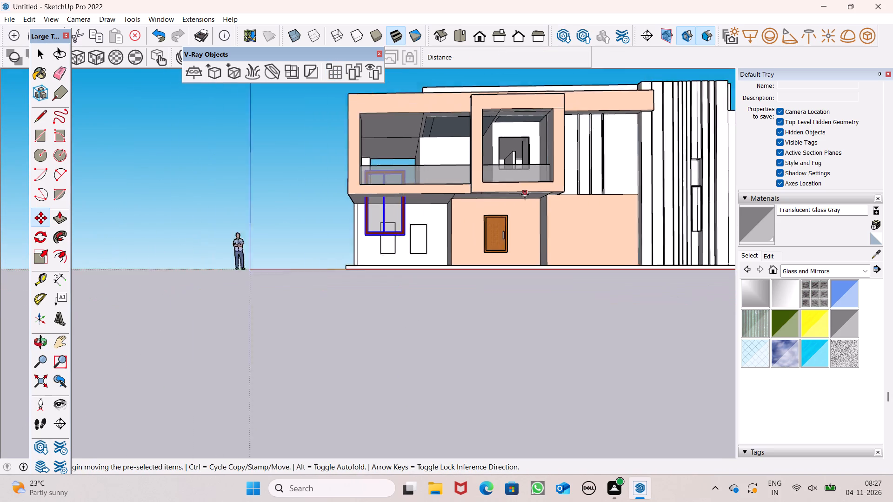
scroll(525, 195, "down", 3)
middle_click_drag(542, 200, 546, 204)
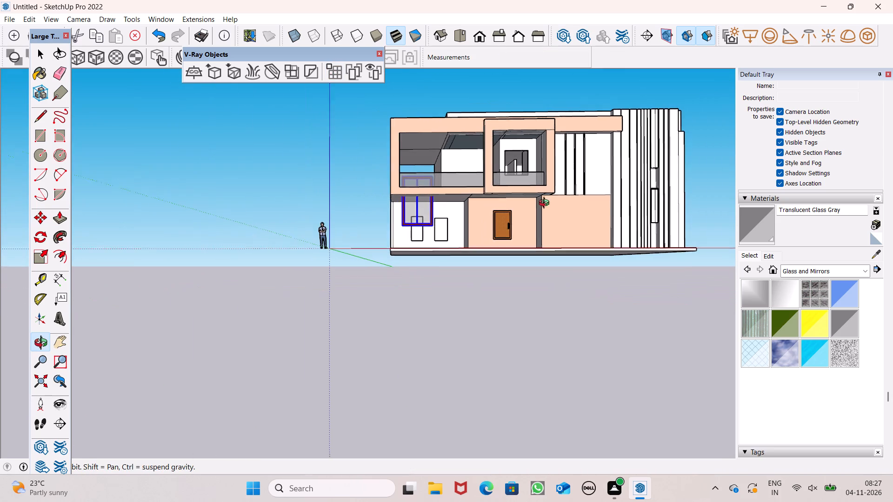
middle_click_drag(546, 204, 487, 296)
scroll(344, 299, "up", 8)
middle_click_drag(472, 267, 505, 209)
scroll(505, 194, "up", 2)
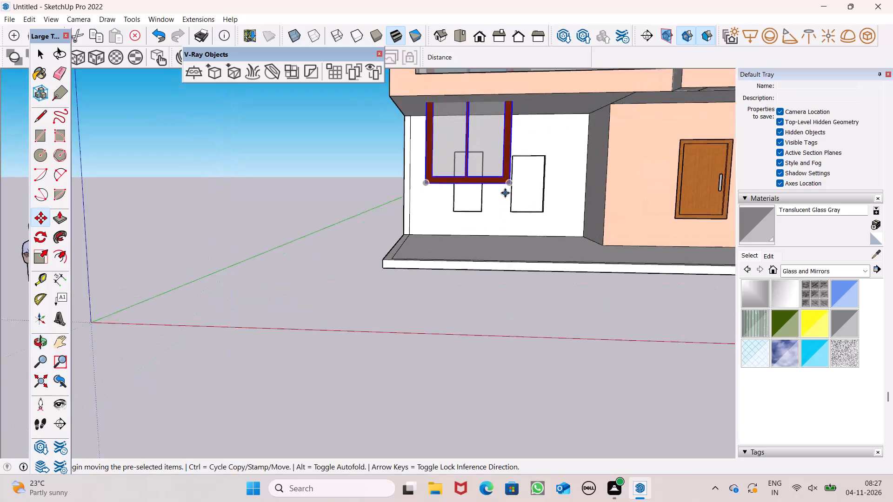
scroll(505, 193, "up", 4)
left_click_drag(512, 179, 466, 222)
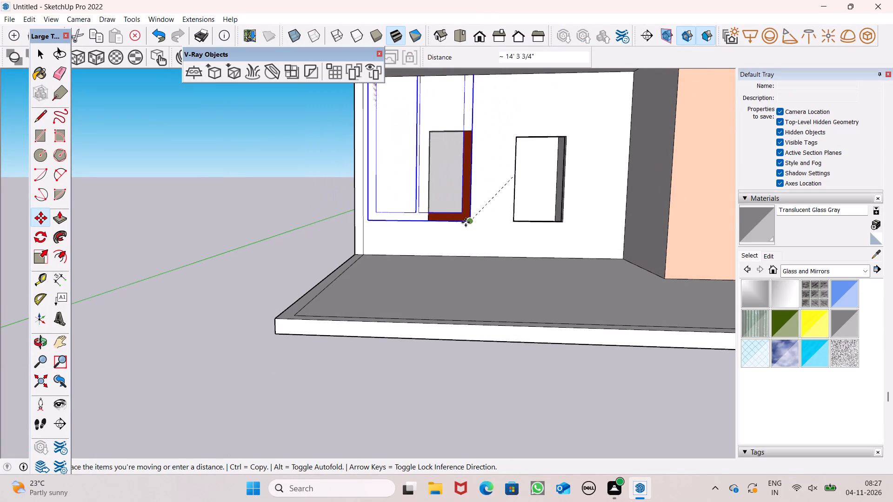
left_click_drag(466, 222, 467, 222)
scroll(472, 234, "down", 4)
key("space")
Move the window group out from the wall by its lower-right corner and set it over the porch floor.
middle_click_drag(473, 239, 478, 259)
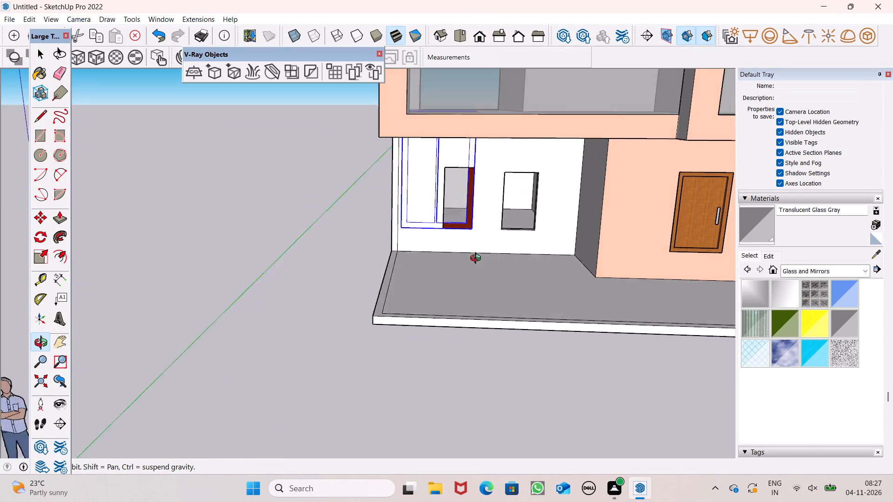
middle_click_drag(478, 259, 472, 244)
middle_click(470, 241)
scroll(463, 212, "up", 4)
key("m")
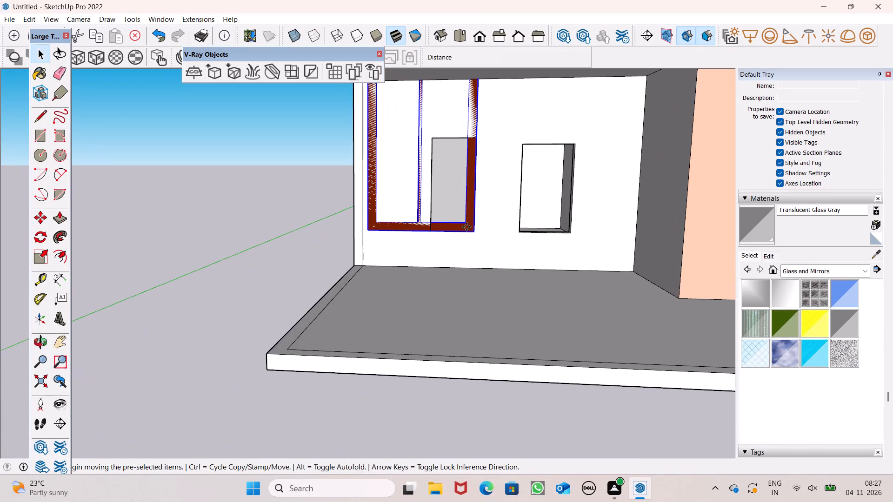
key("Return")
left_click_drag(475, 233, 485, 258)
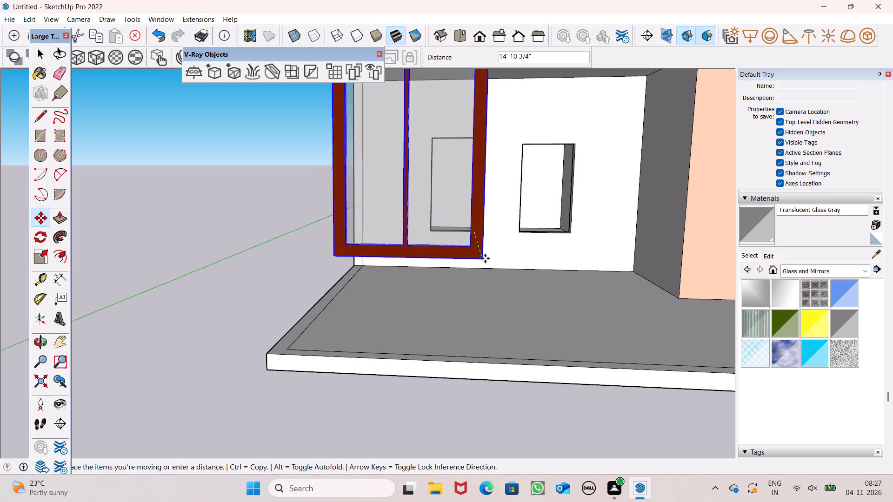
left_click_drag(485, 258, 485, 299)
scroll(548, 248, "down", 11)
middle_click_drag(559, 272, 560, 308)
key("space")
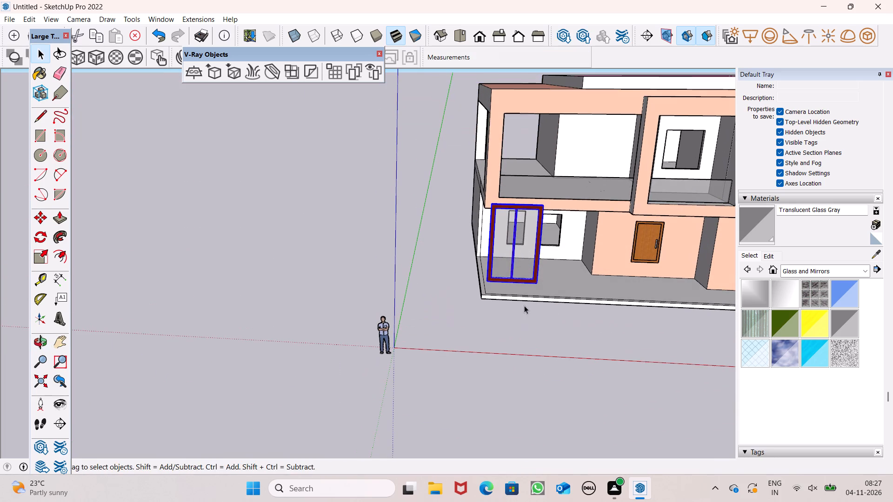
Scale the window group uniformly to 0.50 from its upper-left corner, then deselect it.
left_click(41, 258)
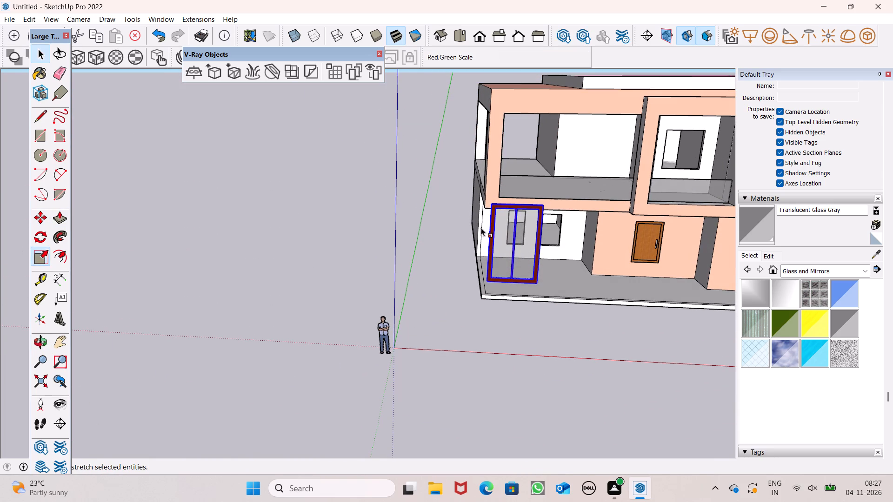
scroll(529, 223, "up", 8)
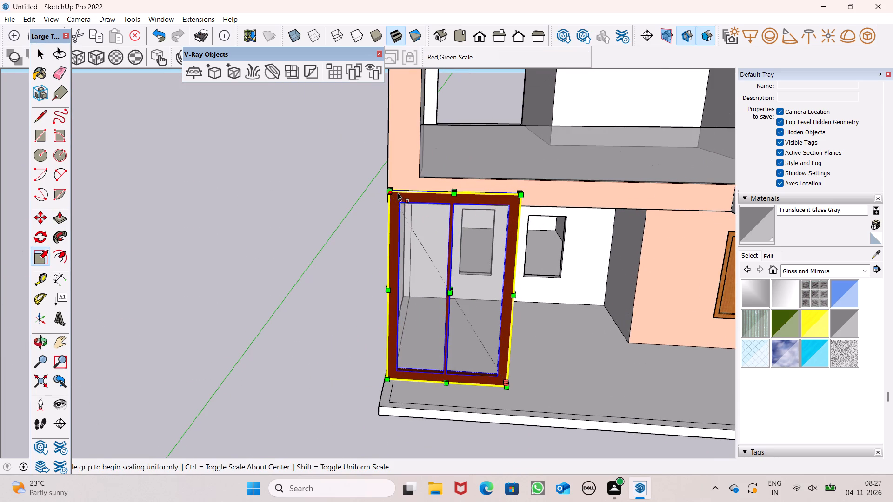
left_click_drag(391, 193, 443, 300)
key("space")
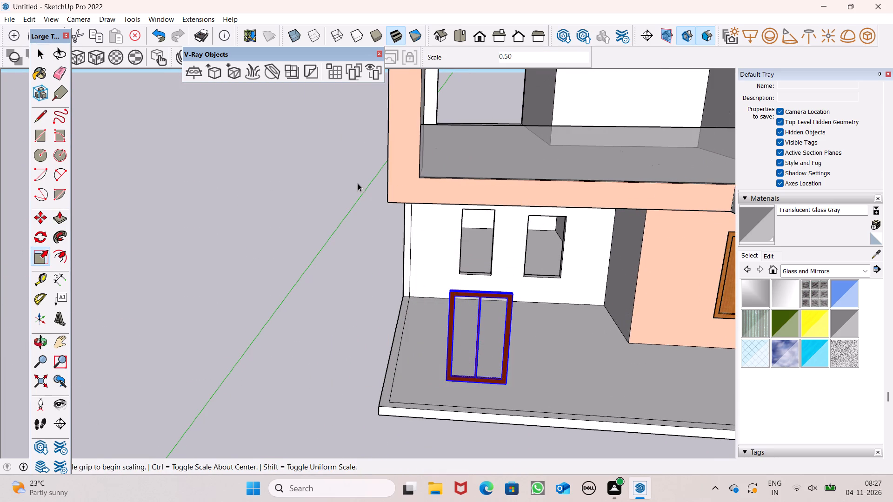
left_click(356, 178)
Move the scaled window by its lower-right corner onto the wall face between the two ground-floor openings.
scroll(355, 178, "down", 2)
middle_click_drag(471, 283, 473, 260)
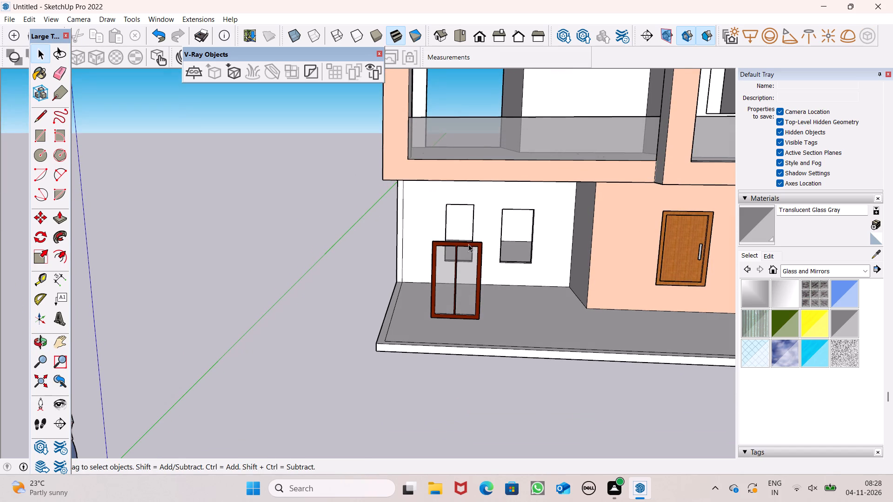
key("m")
key("Return")
scroll(466, 226, "up", 7)
scroll(481, 267, "down", 6)
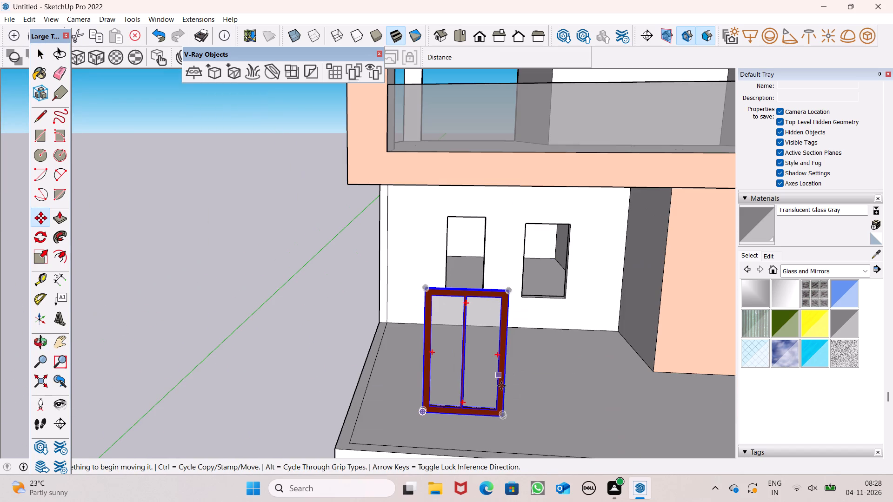
left_click_drag(506, 418, 517, 305)
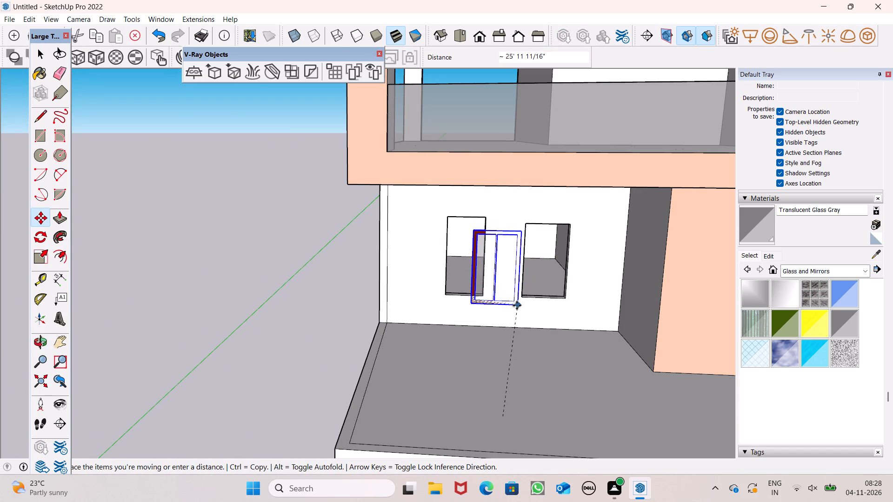
left_click_drag(517, 305, 522, 305)
Widen the left ground-floor window opening by pushing its left jamb outward 8 15/16".
middle_click_drag(454, 272, 449, 301)
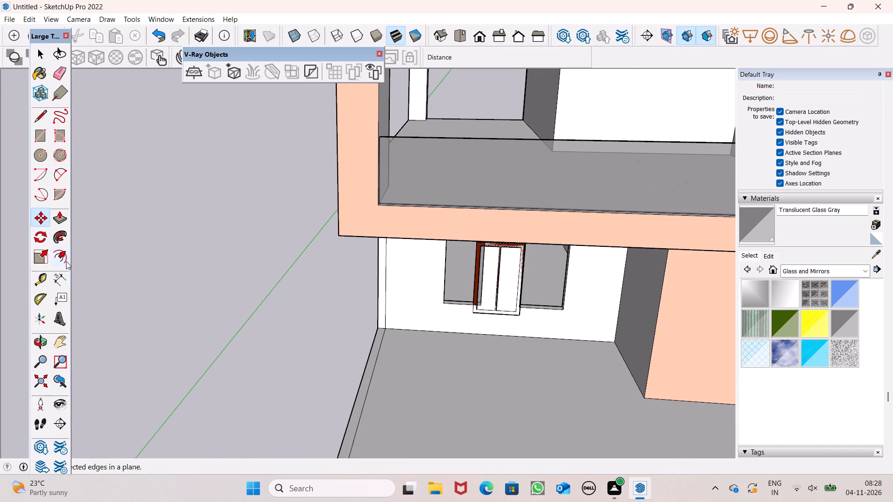
left_click(69, 223)
middle_click_drag(362, 301, 329, 319)
scroll(520, 306, "up", 7)
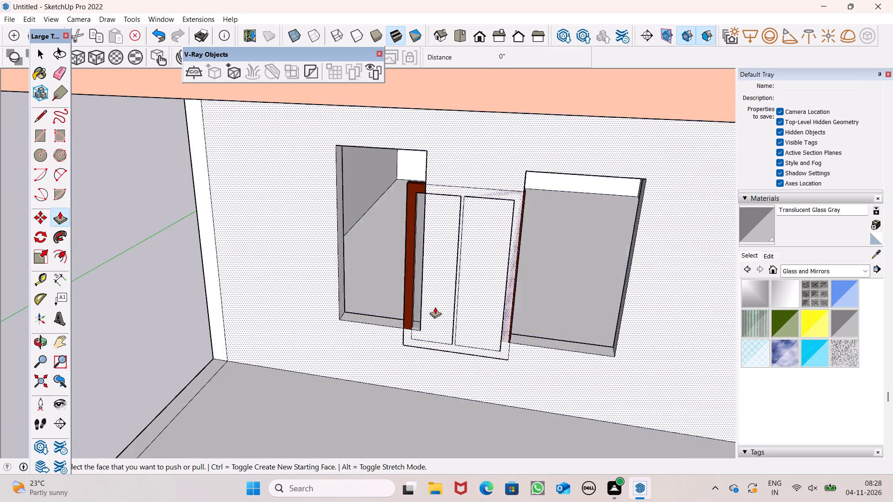
scroll(574, 243, "down", 6)
scroll(414, 254, "up", 6)
scroll(473, 238, "up", 1)
middle_click_drag(473, 238, 447, 238)
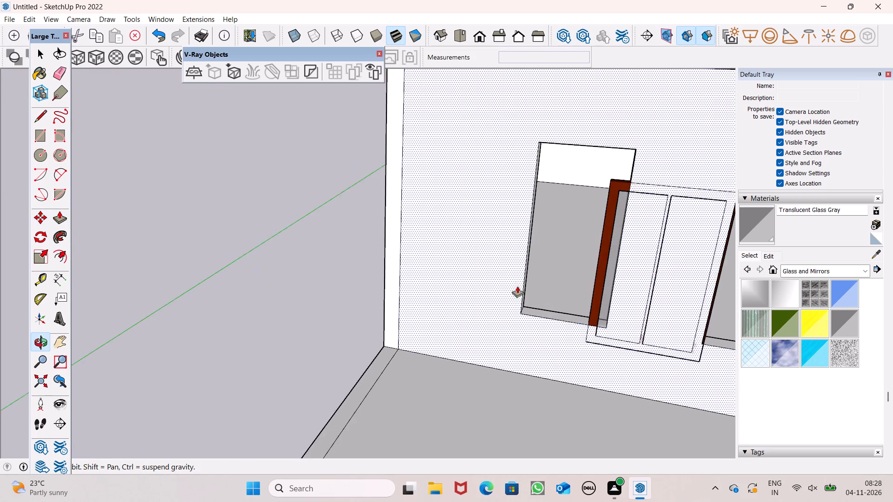
middle_click_drag(517, 286, 429, 281)
scroll(512, 326, "up", 4)
left_click_drag(529, 318, 506, 305)
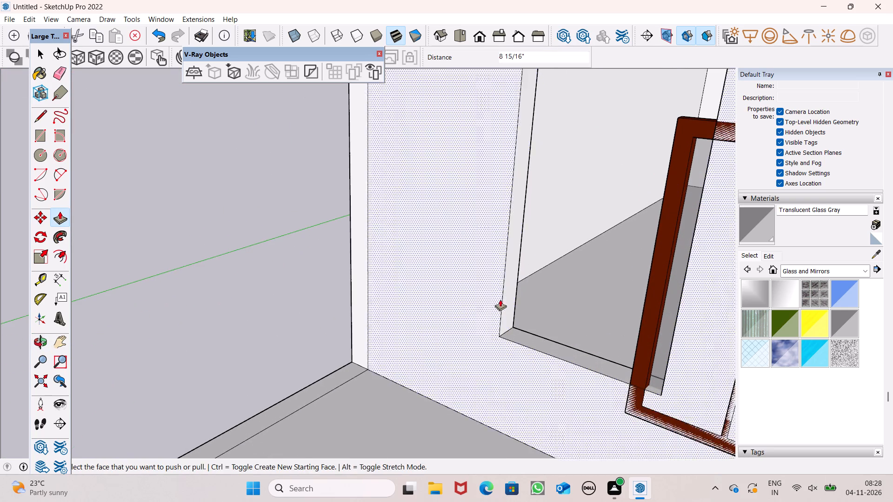
scroll(498, 299, "down", 6)
middle_click_drag(433, 327, 538, 312)
key("space")
Move the window group into the widened opening, matching its lower-right corner to the opening's lower-right corner.
scroll(466, 286, "down", 5)
middle_click_drag(598, 296, 623, 305)
scroll(580, 276, "up", 3)
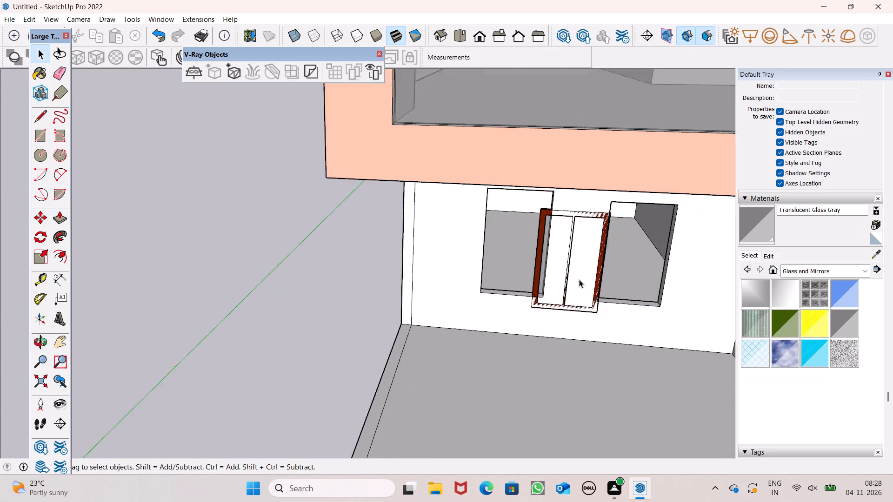
scroll(579, 279, "up", 2)
left_click(520, 271)
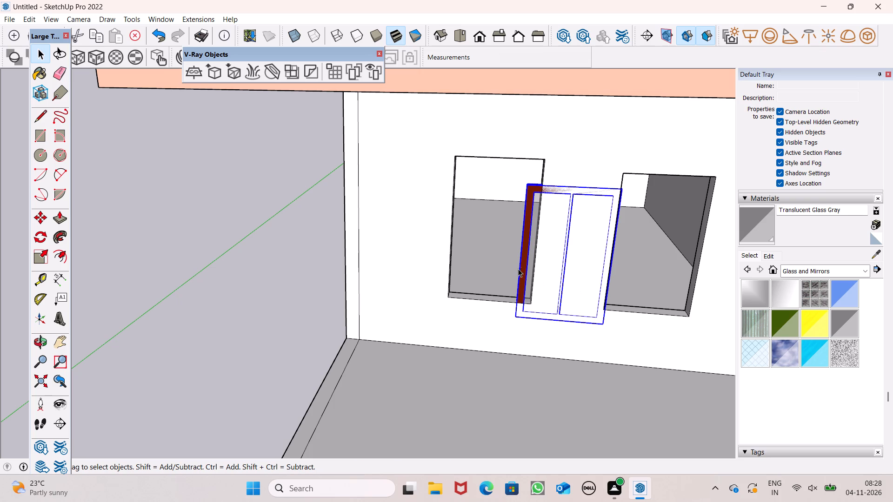
key("m")
key("Return")
left_click_drag(606, 326, 519, 295)
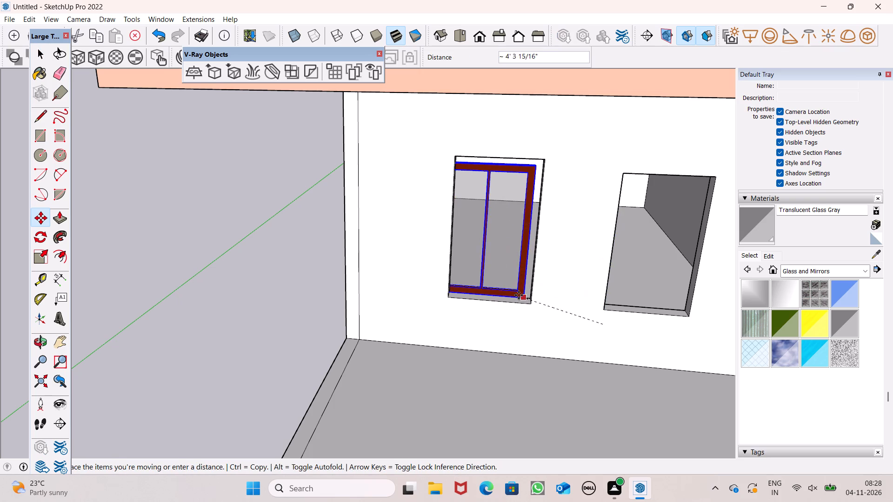
left_click_drag(519, 295, 529, 306)
Stretch the window group upward from its top edge to the head of the left opening, then deselect it.
scroll(507, 278, "down", 3)
middle_click_drag(546, 277, 591, 234)
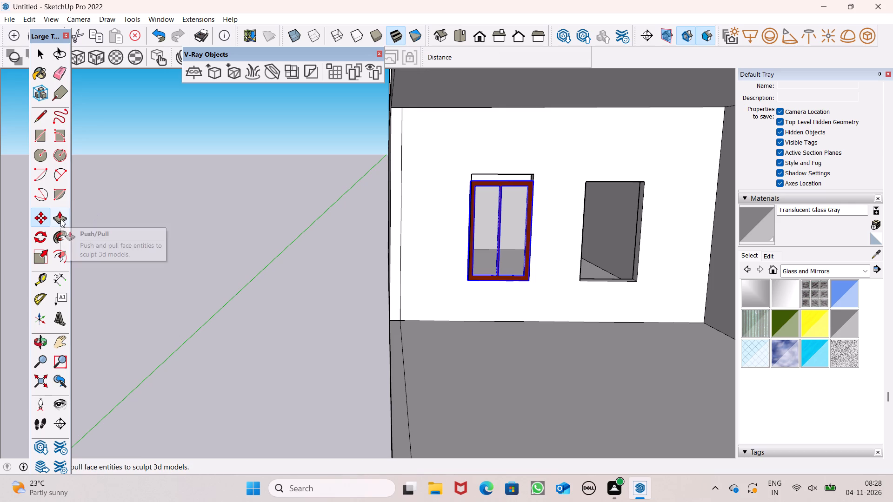
left_click(44, 260)
scroll(477, 156, "up", 8)
middle_click_drag(533, 231, 550, 251)
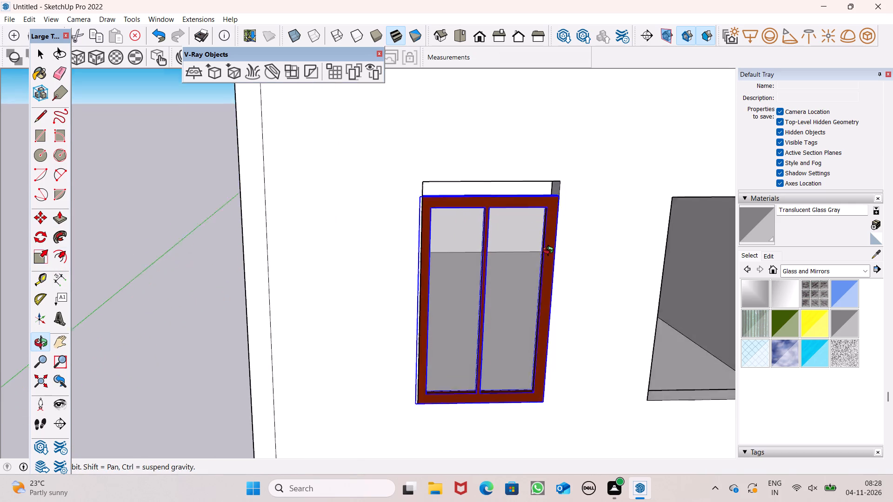
middle_click_drag(550, 251, 548, 252)
scroll(469, 173, "up", 9)
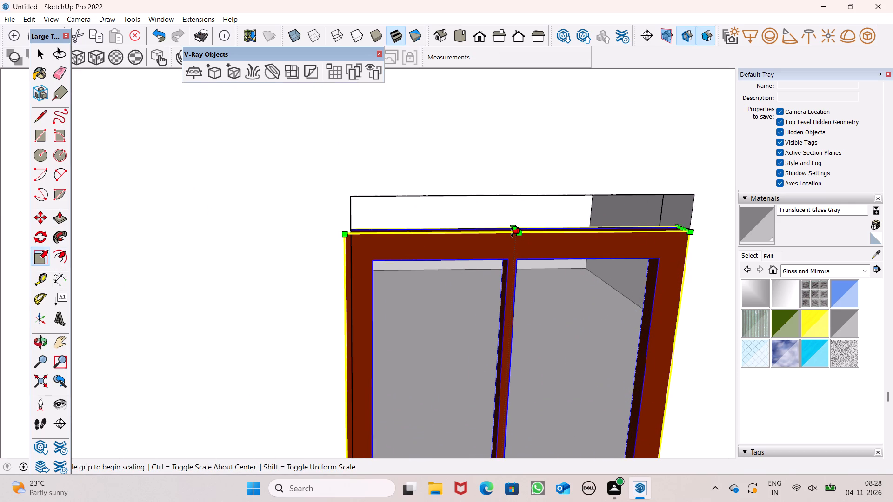
left_click_drag(512, 231, 499, 192)
scroll(434, 152, "down", 7)
key("space")
scroll(434, 151, "down", 13)
middle_click_drag(519, 189, 465, 192)
key("space")
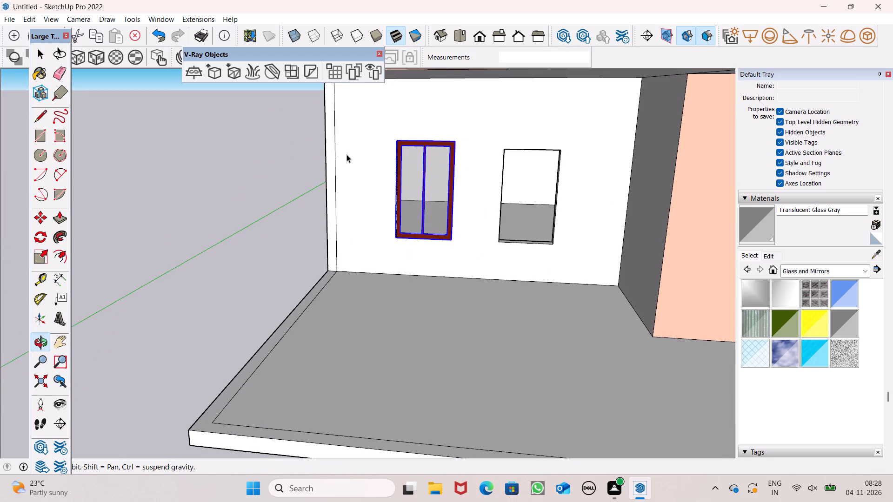
left_click(214, 148)
Examine the fitted window alongside the neighbouring empty opening and the front door.
scroll(334, 167, "down", 4)
middle_click_drag(460, 189, 469, 195)
scroll(525, 156, "up", 5)
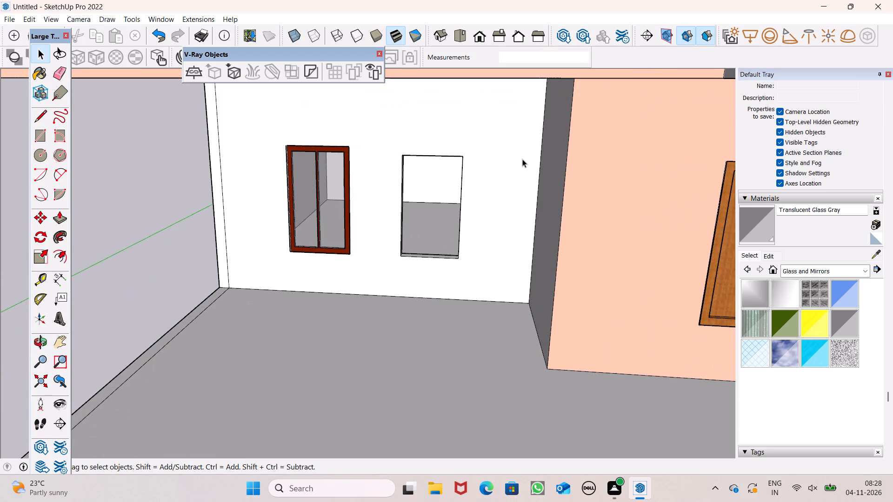
scroll(379, 193, "up", 1)
scroll(540, 150, "down", 9)
middle_click_drag(547, 160, 577, 125)
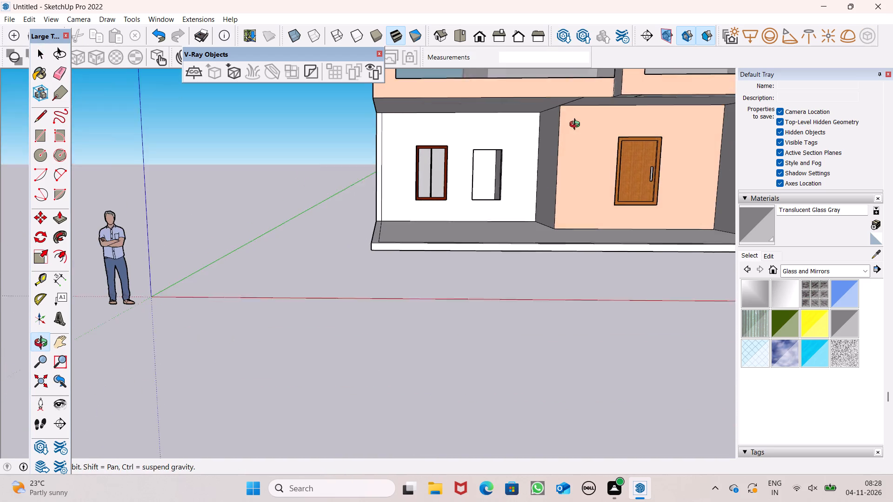
middle_click_drag(577, 125, 575, 121)
middle_click(572, 115)
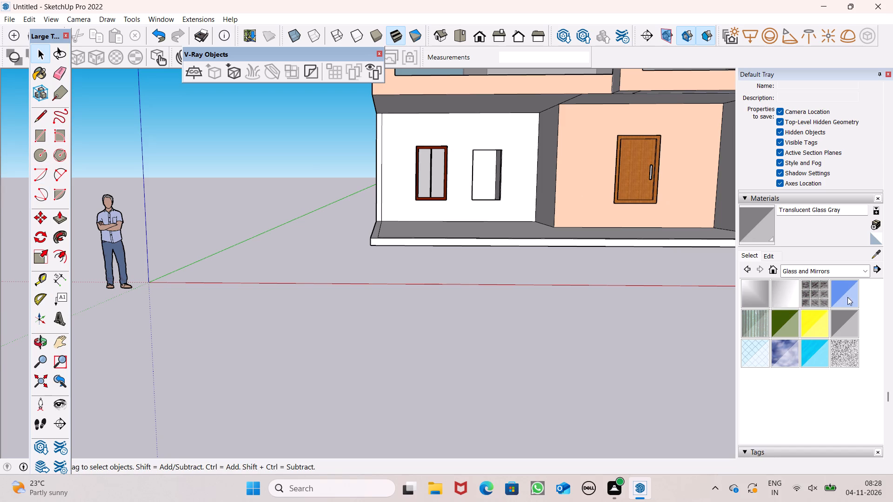
Draw a short line along the inner bottom edge of the empty right opening, starting at its left corner.
left_click(38, 118)
middle_click_drag(473, 191, 462, 304)
scroll(470, 273, "up", 7)
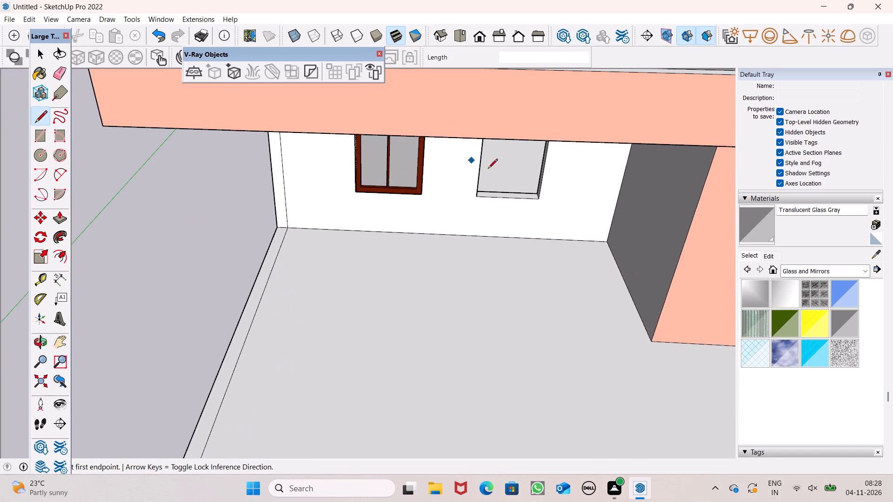
scroll(497, 172, "up", 7)
left_click(405, 207)
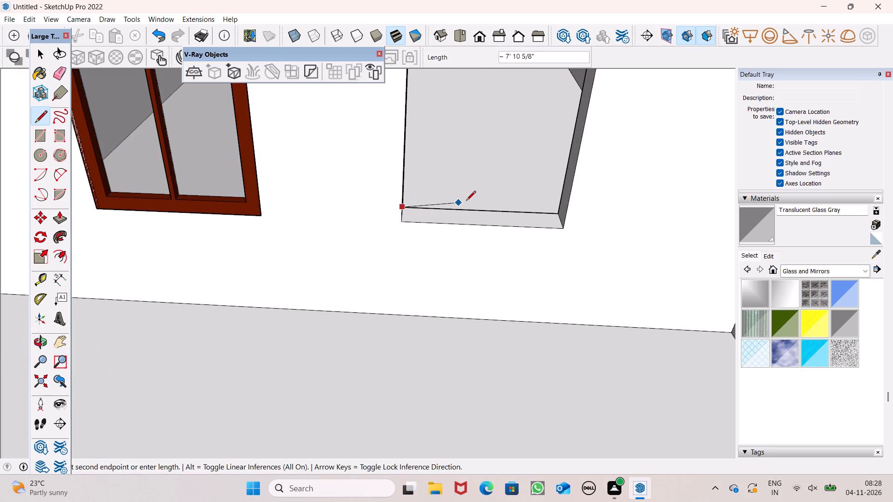
left_click(453, 211)
key("space")
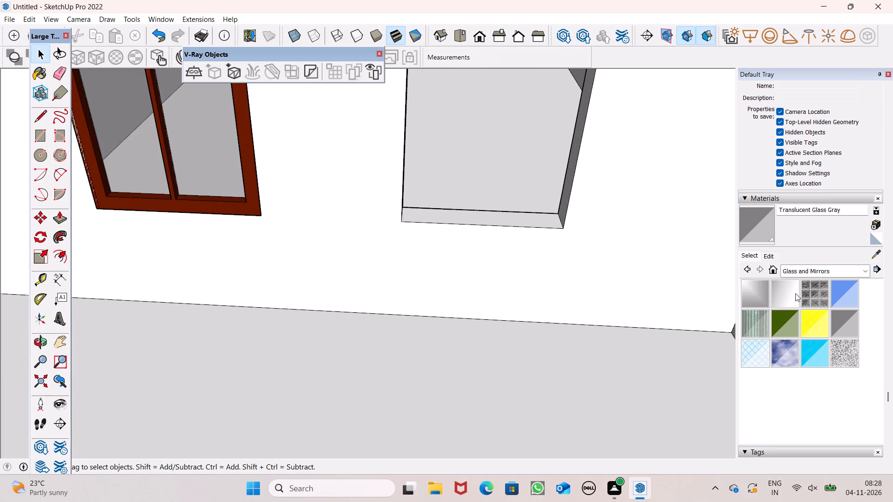
Redraw the line along the empty right opening's inner bottom edge, starting at its midpoint and running about 1' 6 1/4" toward the right corner.
key("ctrl+z")
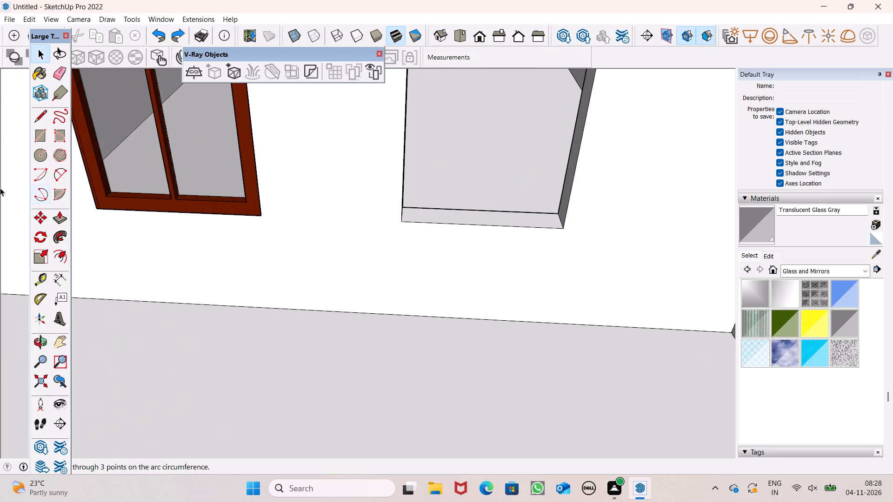
double_click(39, 115)
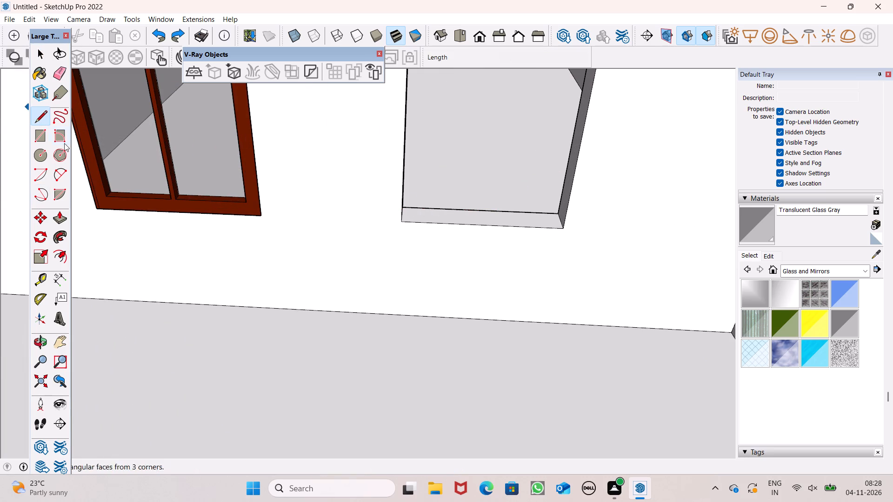
scroll(489, 218, "up", 4)
left_click(479, 208)
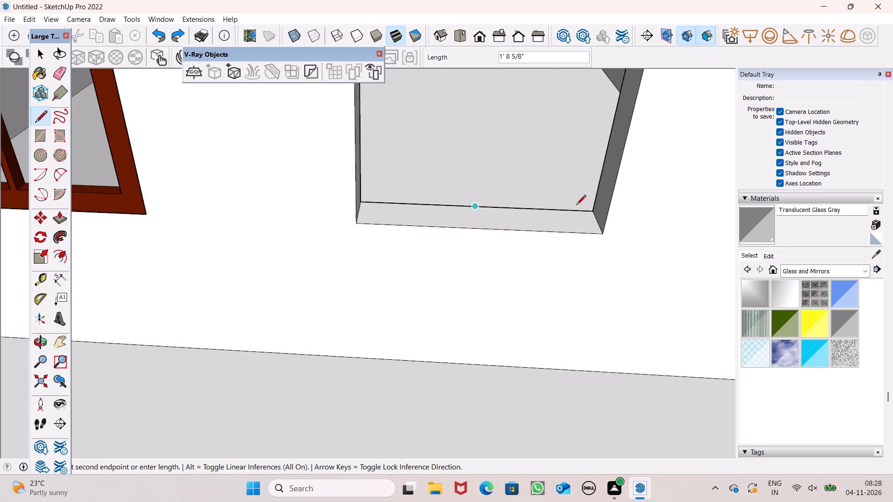
left_click(564, 211)
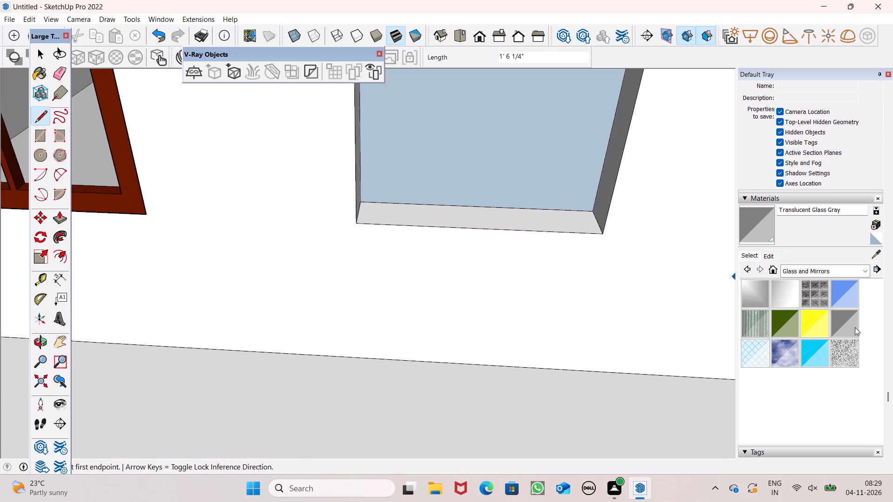
Paint the new face filling the right opening with Translucent Glass Gray.
left_click(855, 327)
left_click(438, 176)
Paint the right side reveal of the glazed opening with Color B08 from the Colors collection.
scroll(469, 201, "down", 5)
middle_click_drag(532, 227, 560, 127)
scroll(560, 129, "up", 1)
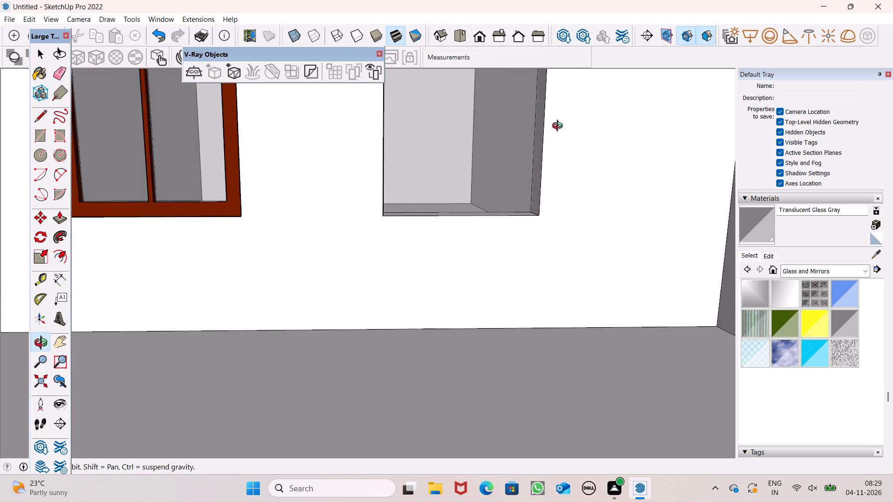
middle_click_drag(560, 127, 530, 112)
left_click(807, 266)
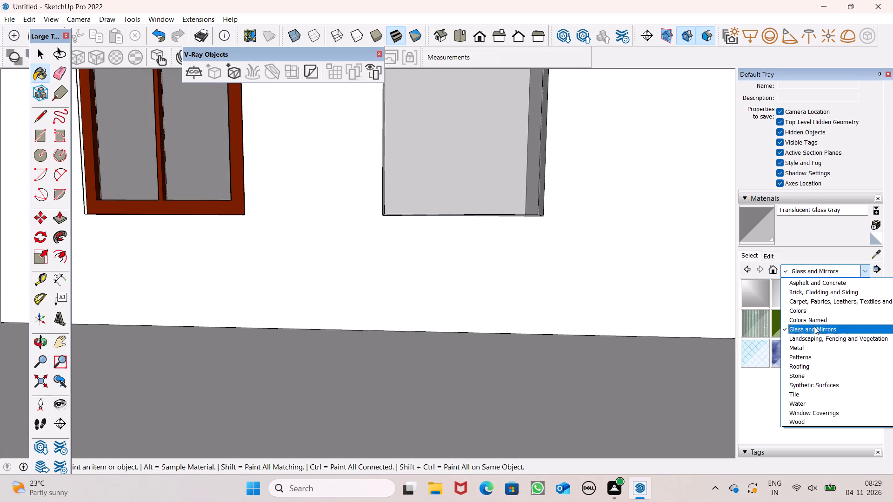
left_click(810, 304)
left_click(810, 268)
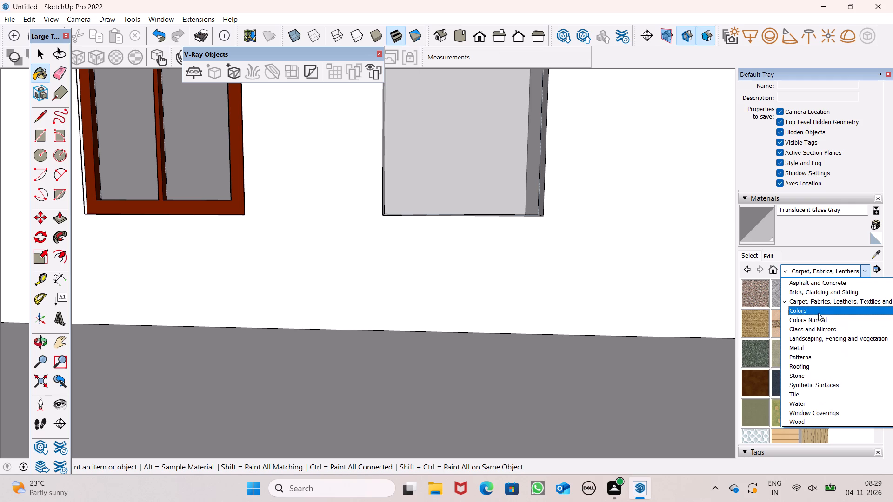
left_click(818, 313)
left_click(847, 381)
middle_click_drag(573, 300, 573, 302)
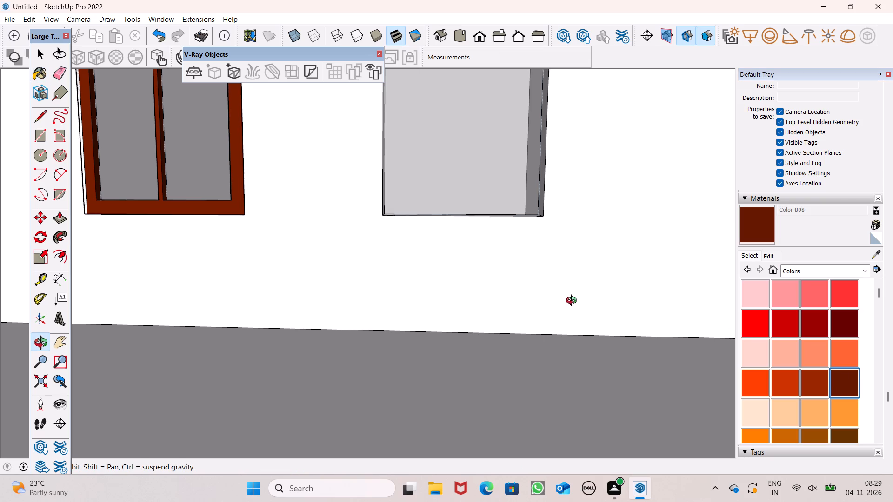
middle_click_drag(573, 302, 688, 314)
scroll(429, 183, "up", 5)
left_click(564, 191)
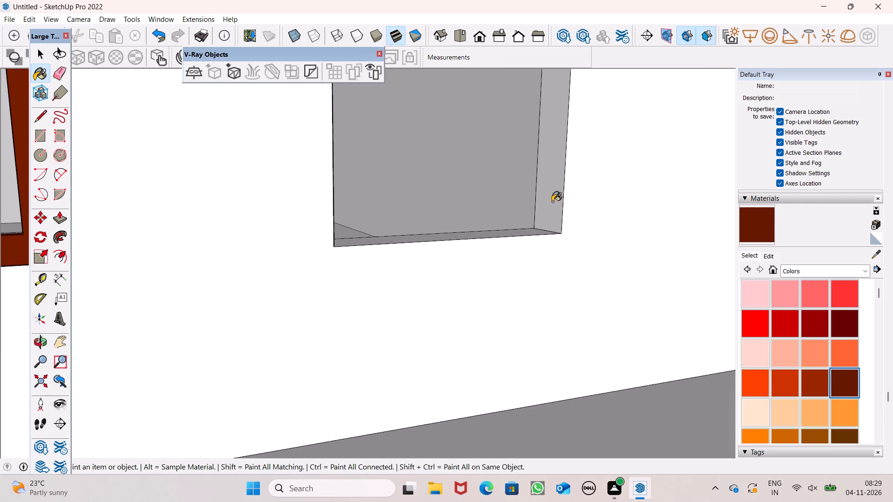
left_click(551, 200)
Paint the left side reveal and the bottom sill of the right opening with Color B08.
middle_click_drag(555, 205, 275, 286)
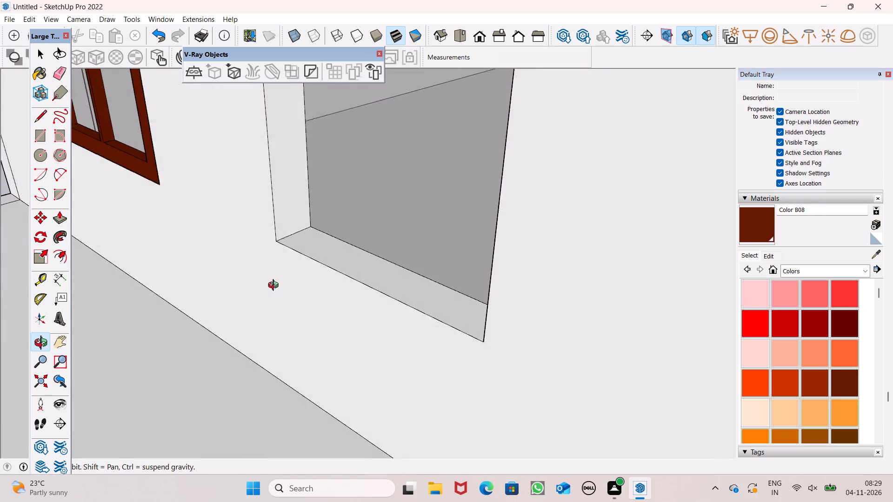
middle_click_drag(275, 286, 176, 272)
scroll(306, 230, "down", 12)
scroll(459, 159, "down", 14)
scroll(463, 132, "up", 4)
scroll(463, 132, "down", 5)
scroll(463, 132, "up", 1)
scroll(463, 132, "down", 3)
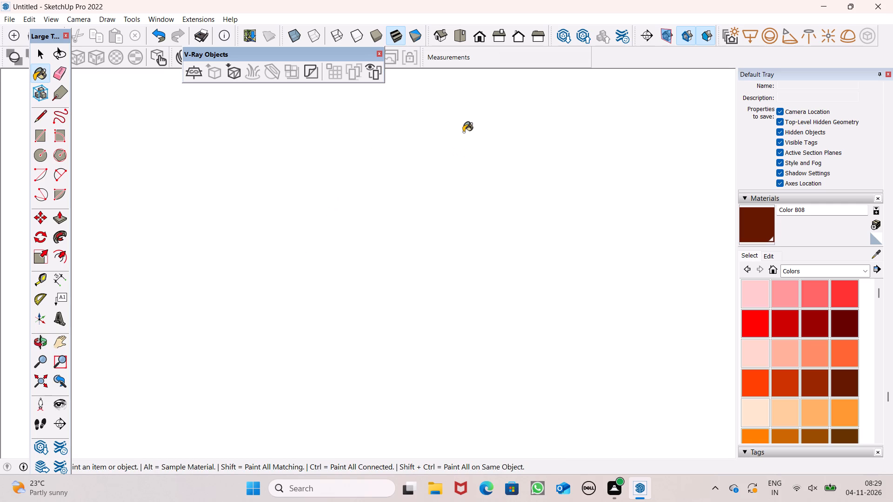
scroll(463, 132, "down", 20)
scroll(463, 132, "down", 3)
scroll(473, 79, "down", 6)
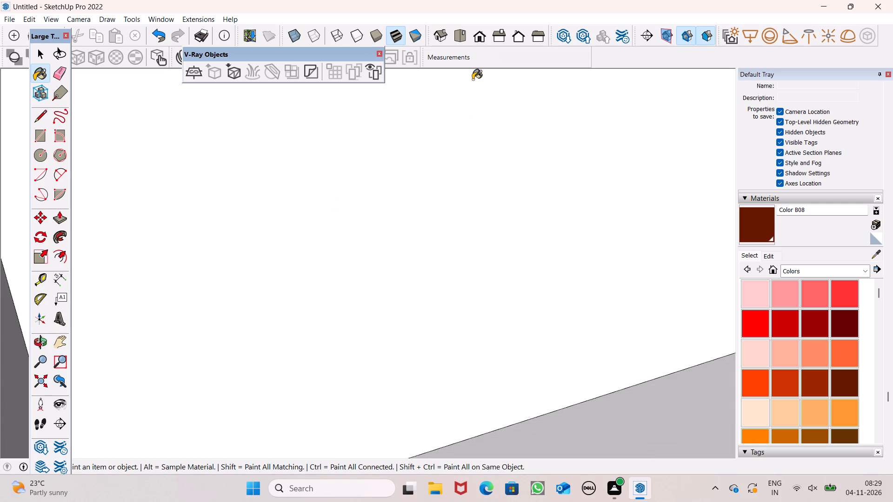
scroll(473, 79, "down", 7)
scroll(469, 141, "down", 14)
scroll(455, 199, "down", 10)
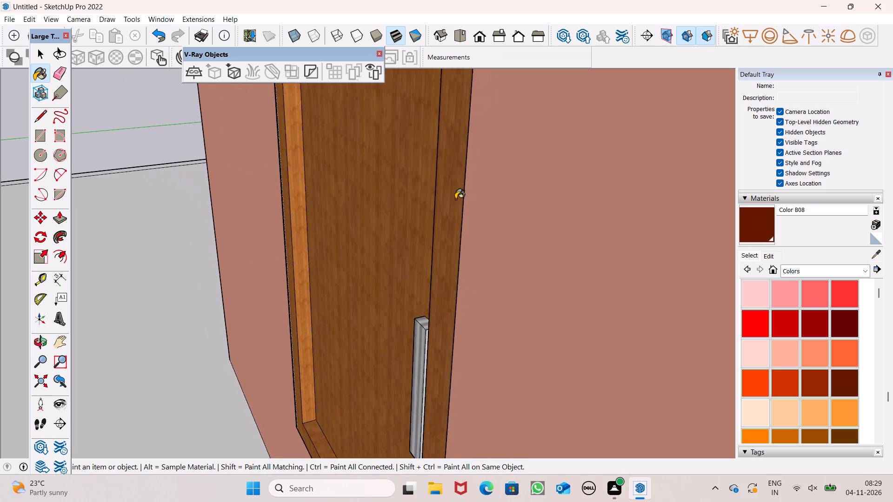
scroll(455, 199, "down", 3)
middle_click_drag(455, 198, 532, 206)
scroll(494, 171, "down", 19)
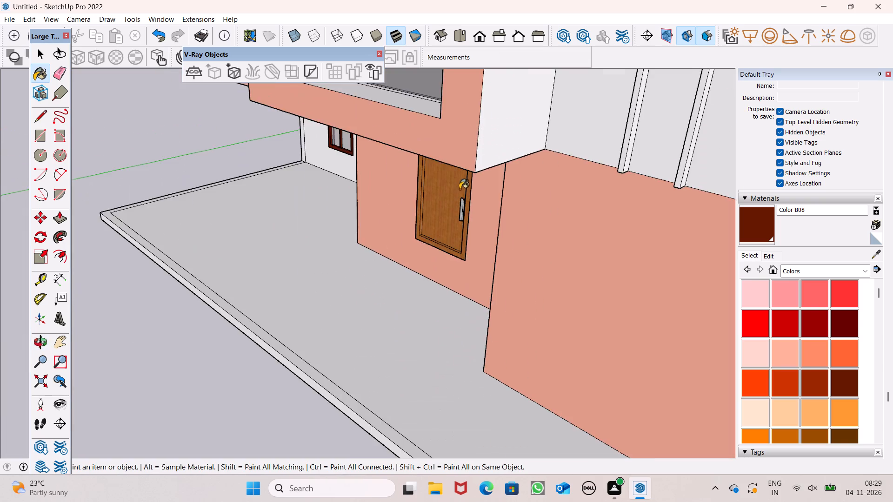
scroll(460, 189, "down", 10)
middle_click_drag(397, 218, 499, 216)
scroll(495, 198, "down", 11)
scroll(553, 174, "up", 2)
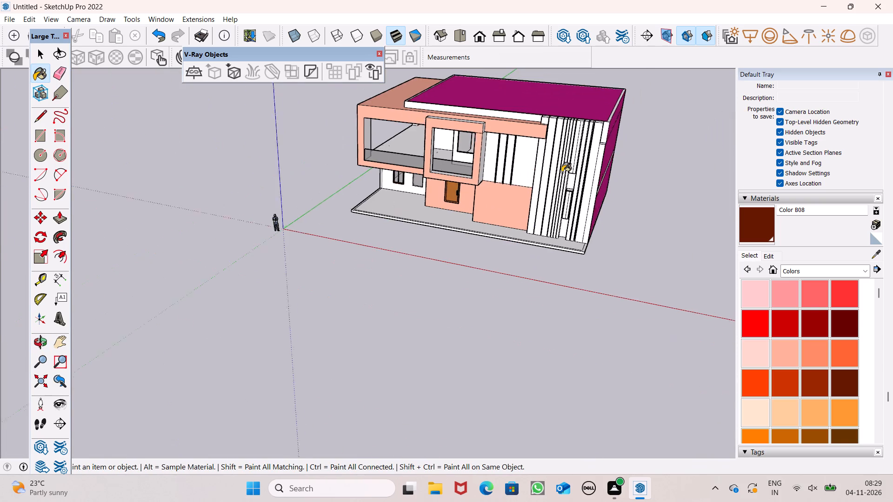
scroll(562, 172, "up", 5)
scroll(506, 168, "down", 7)
scroll(239, 143, "down", 4)
middle_click_drag(266, 165, 358, 124)
scroll(341, 166, "up", 3)
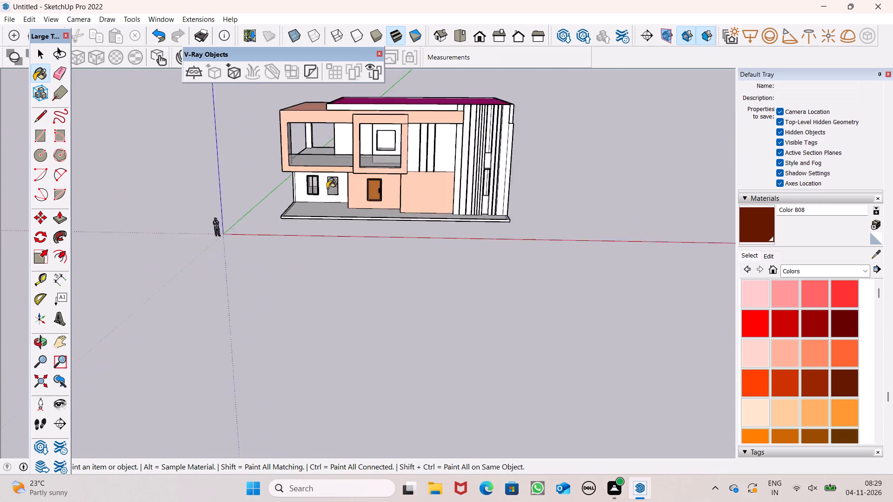
scroll(327, 188, "up", 15)
scroll(341, 196, "up", 14)
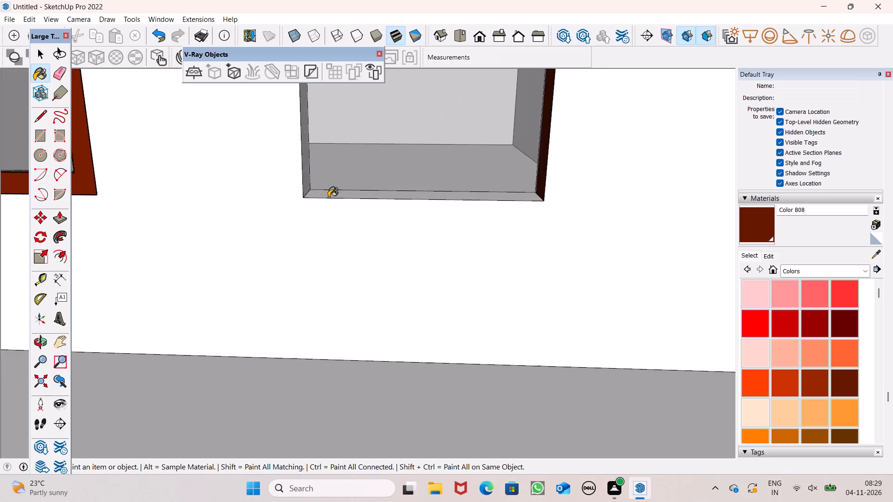
scroll(328, 197, "up", 3)
left_click(298, 185)
left_click(314, 197)
Paint the top reveal of the right opening with Color B08.
scroll(447, 199, "down", 8)
scroll(512, 248, "down", 6)
middle_click_drag(504, 257, 520, 78)
scroll(500, 110, "down", 5)
middle_click_drag(497, 125, 532, 294)
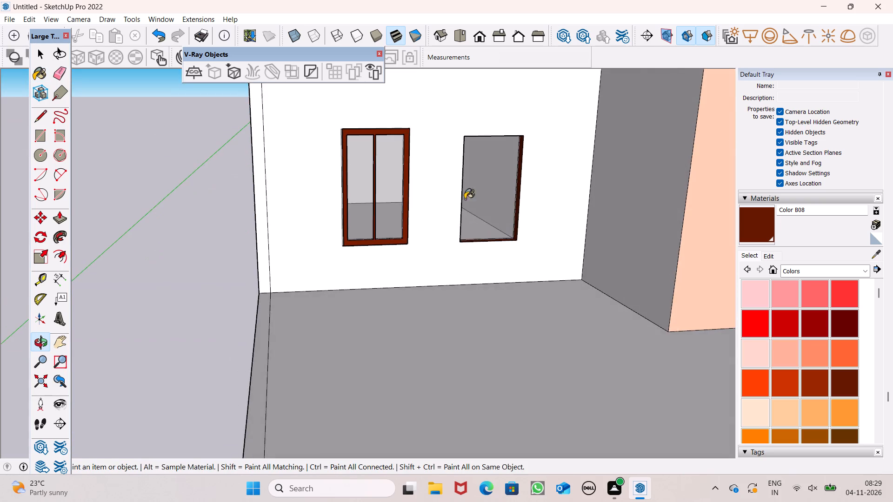
scroll(482, 110, "up", 8)
scroll(548, 171, "up", 1)
middle_click_drag(548, 169, 371, 43)
scroll(392, 136, "up", 2)
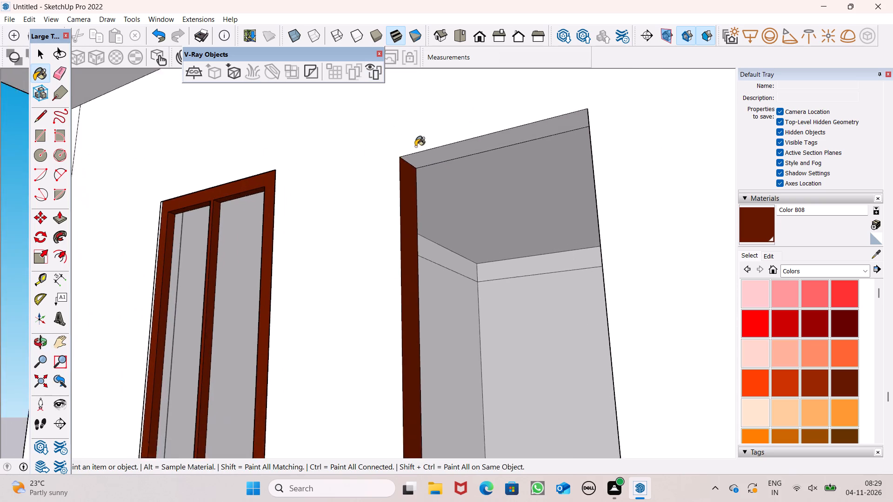
scroll(415, 146, "up", 3)
left_click(470, 139)
Examine the painted right opening beside the framed window, and the surrounding porch and side wall.
middle_click_drag(533, 176, 737, 230)
scroll(573, 183, "down", 6)
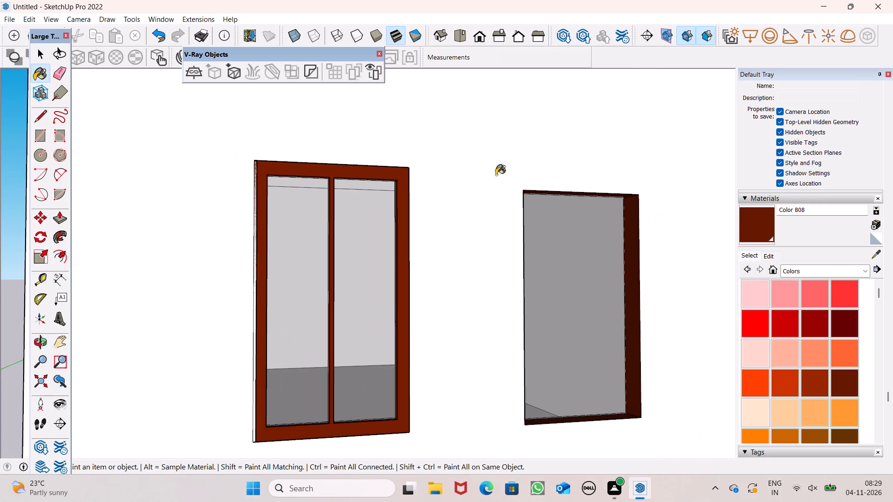
scroll(469, 161, "down", 9)
middle_click_drag(466, 173, 429, 183)
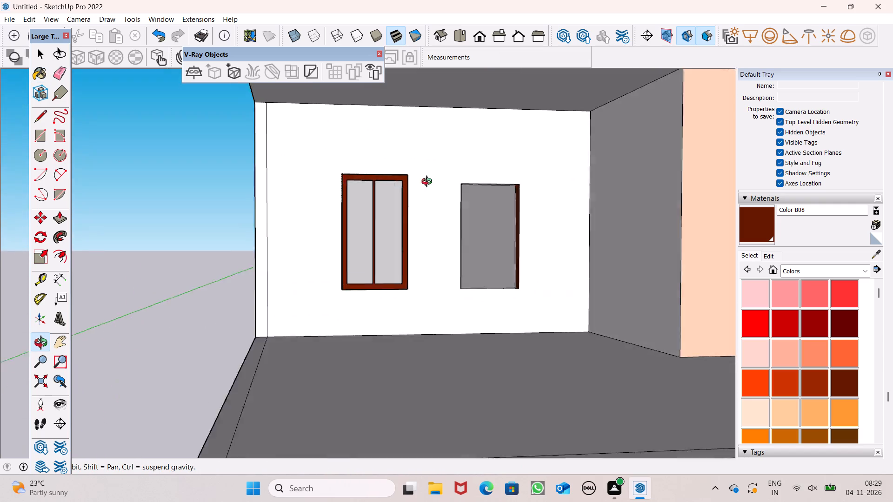
middle_click_drag(429, 183, 560, 196)
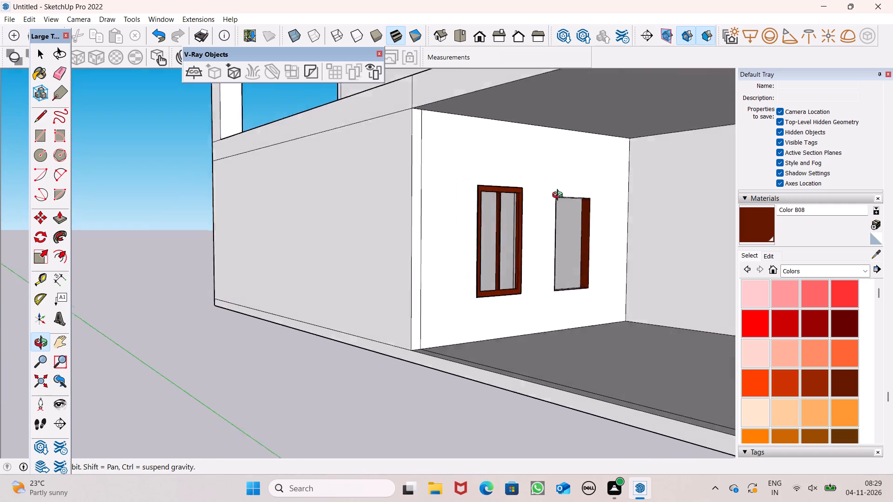
middle_click_drag(560, 196, 595, 224)
key("space")
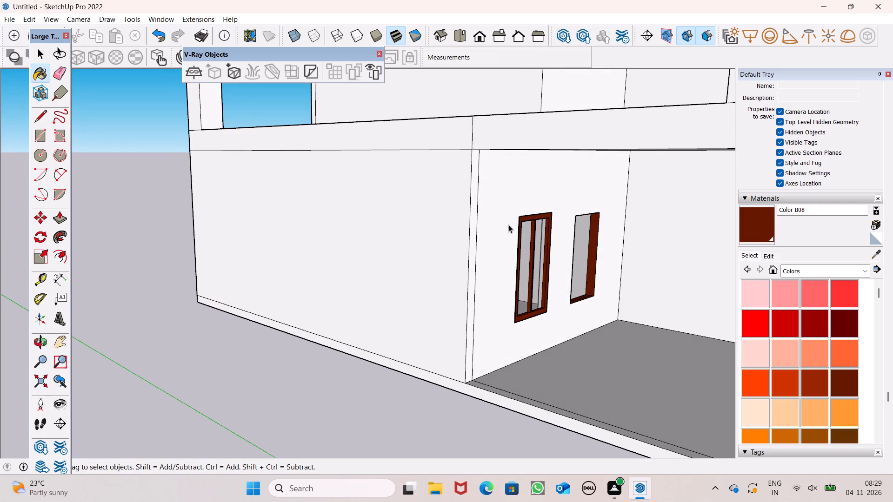
scroll(457, 163, "down", 4)
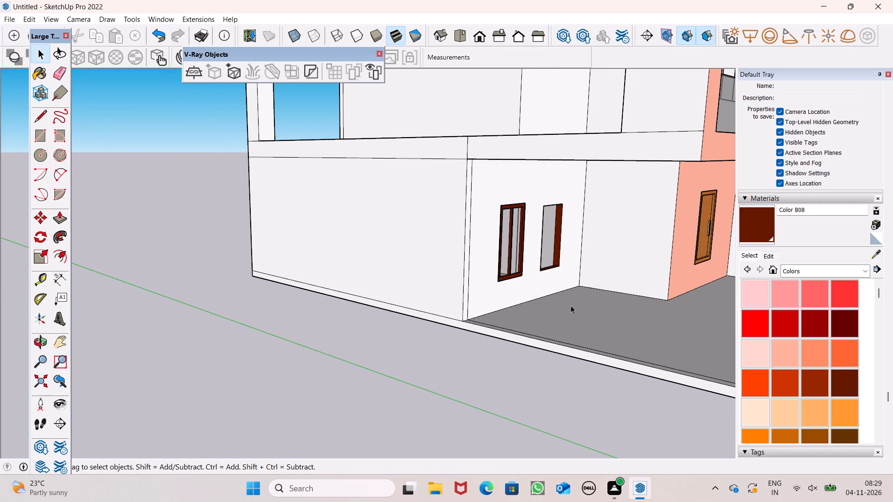
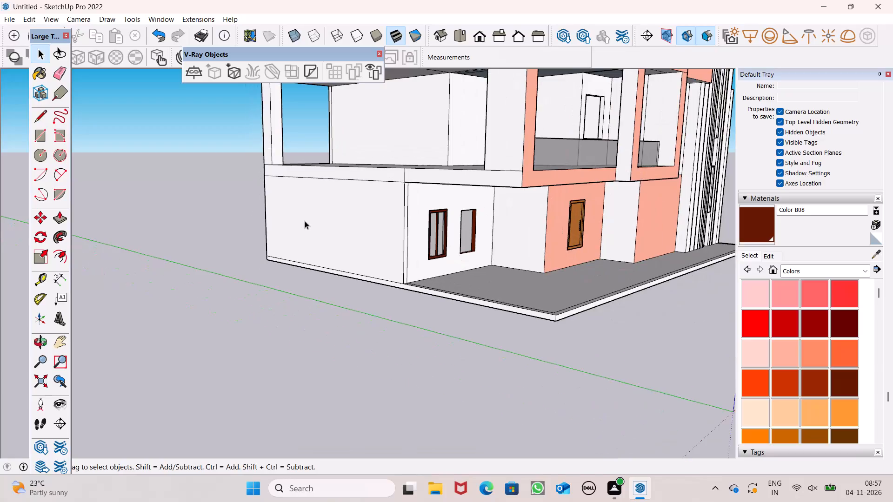
Copy the ground-floor window up to the upper-floor wall opening behind the projecting balcony frame, aligning its bottom corner with the opening.
middle_click_drag(586, 335, 407, 313)
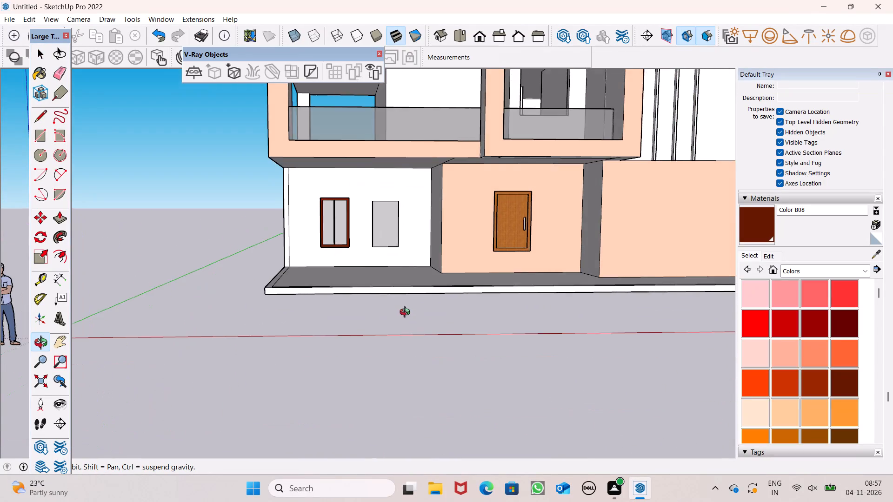
middle_click_drag(407, 313, 406, 311)
scroll(406, 311, "up", 1)
scroll(382, 256, "down", 8)
middle_click_drag(476, 271, 461, 303)
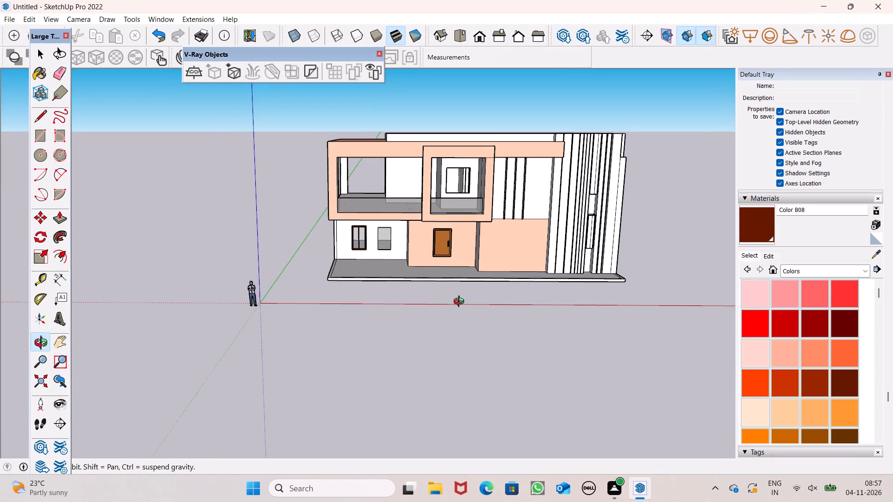
middle_click_drag(461, 303, 439, 304)
scroll(439, 304, "up", 1)
scroll(367, 247, "up", 9)
scroll(388, 231, "down", 14)
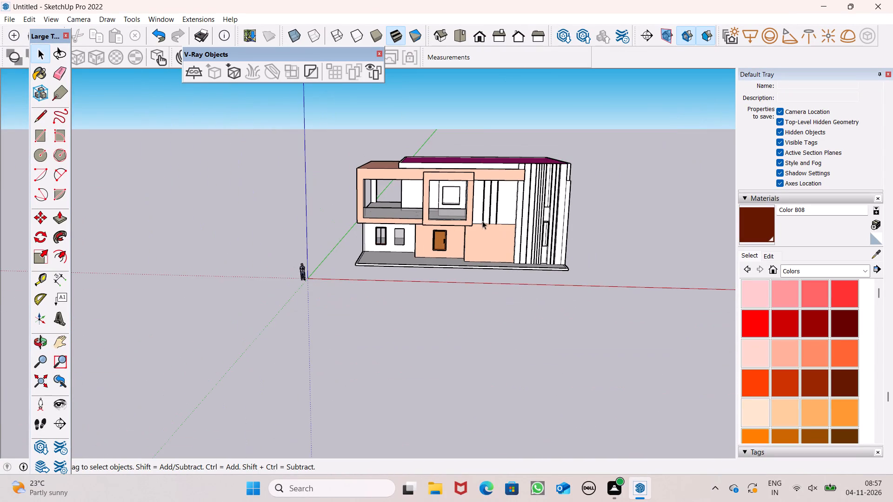
scroll(521, 202, "up", 8)
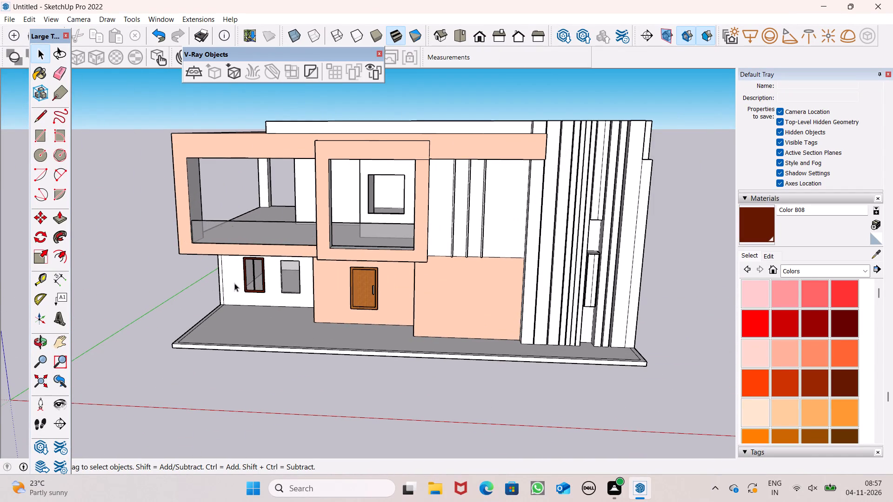
left_click(252, 282)
key("m")
key("Return")
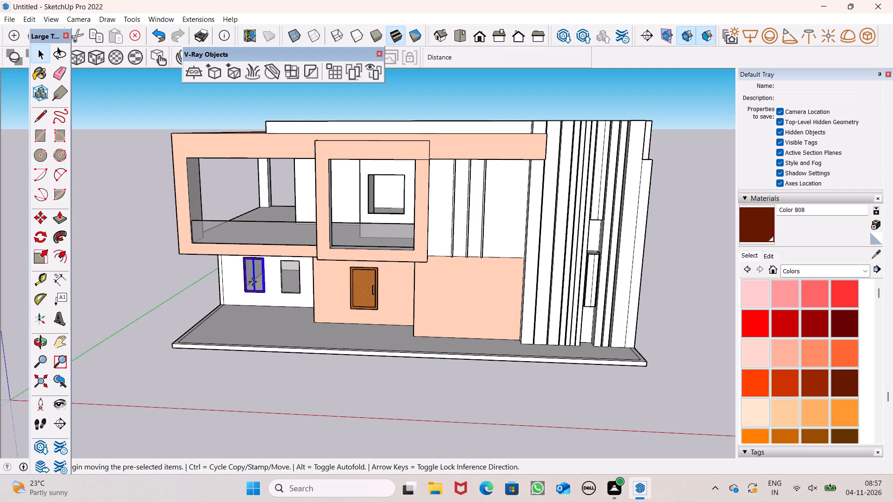
scroll(216, 194, "up", 7)
scroll(234, 290, "down", 2)
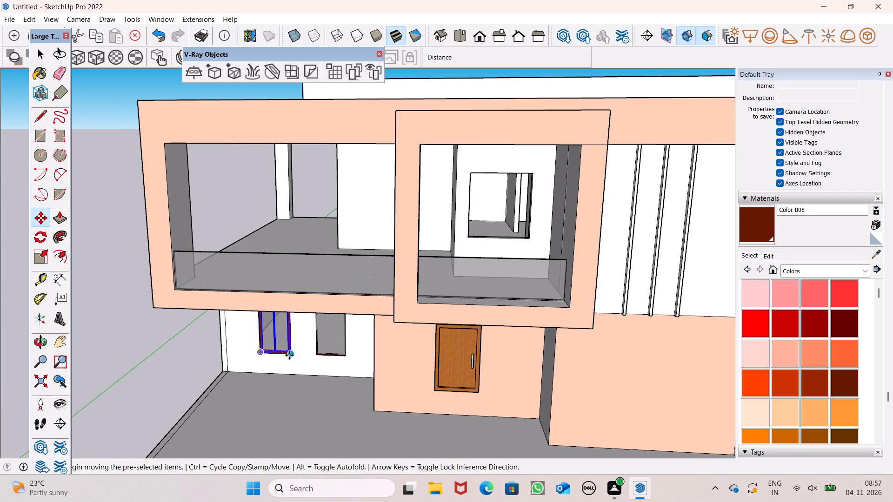
left_click_drag(289, 355, 524, 239)
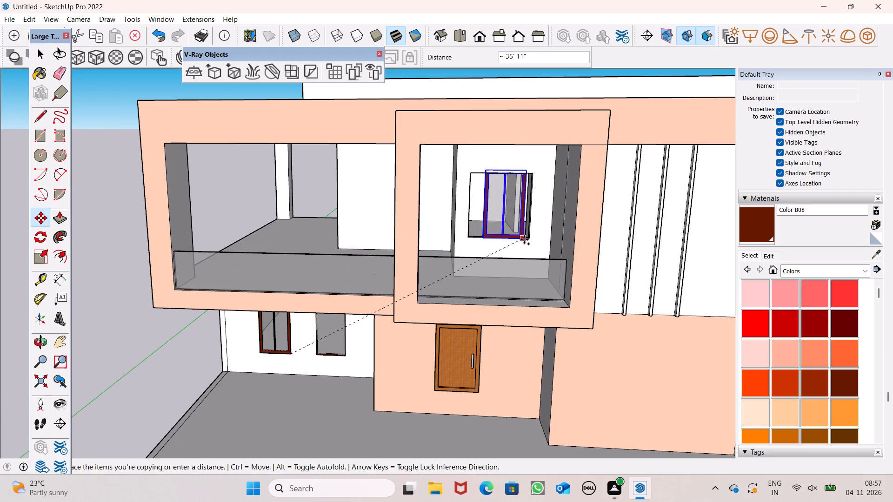
left_click_drag(524, 239, 528, 238)
Scale the copied upper-floor window vertically so its top meets the top edge of the wall opening.
scroll(540, 129, "up", 7)
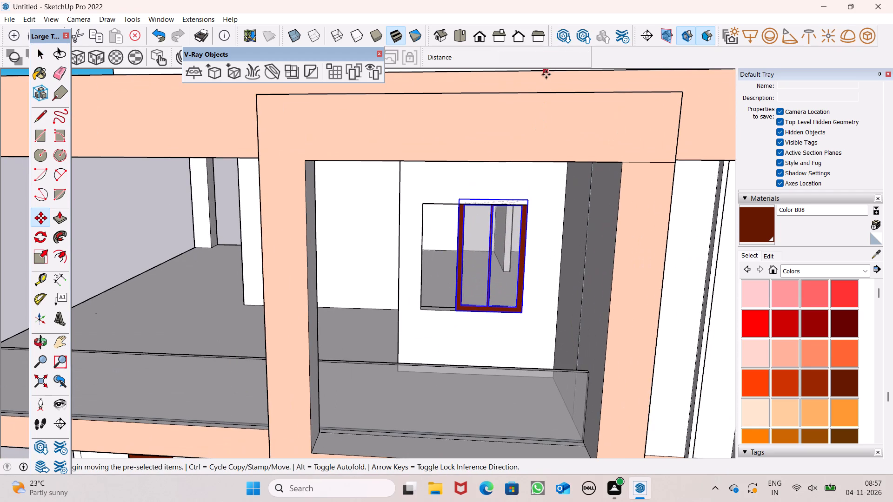
left_click(40, 261)
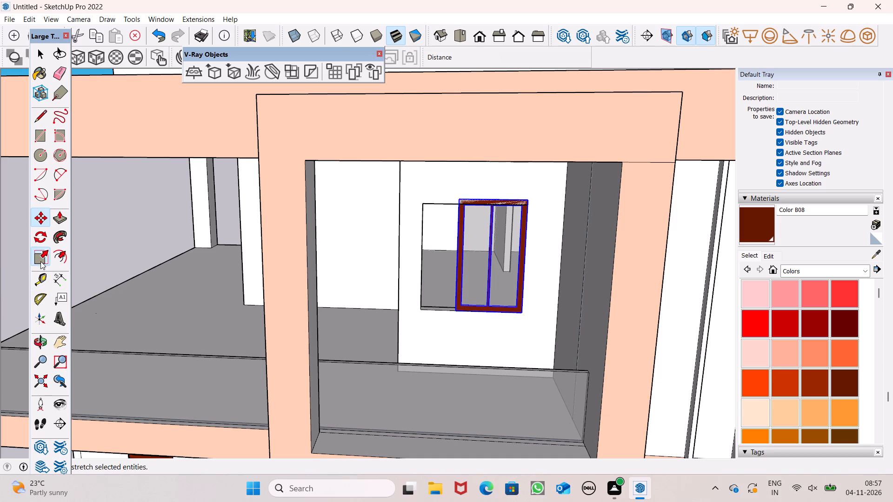
scroll(459, 162, "up", 4)
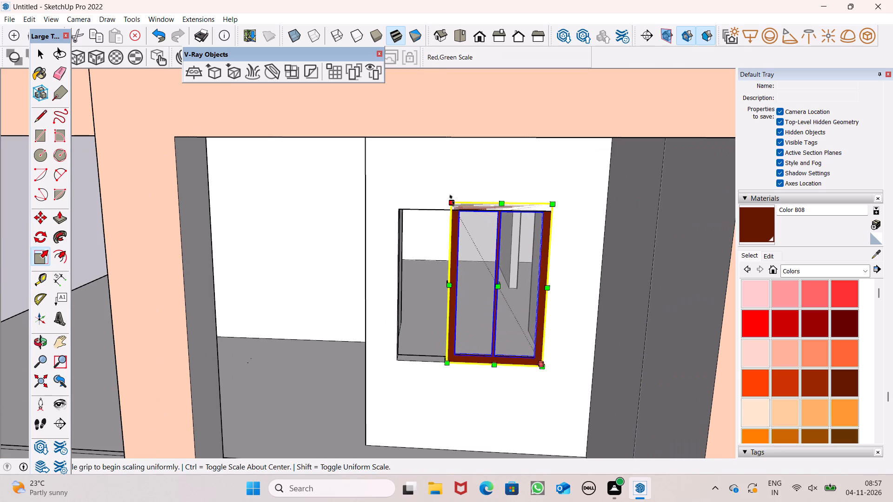
left_click_drag(453, 201, 459, 217)
scroll(526, 203, "up", 8)
scroll(487, 223, "up", 4)
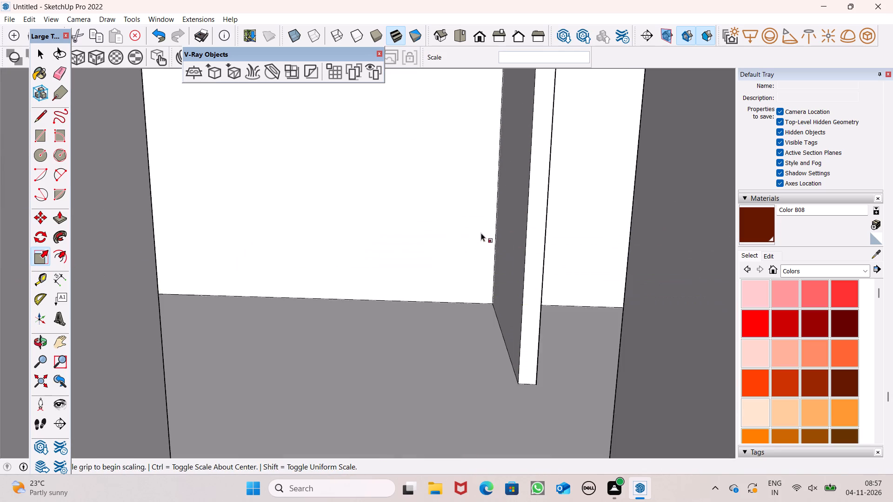
scroll(481, 235, "down", 4)
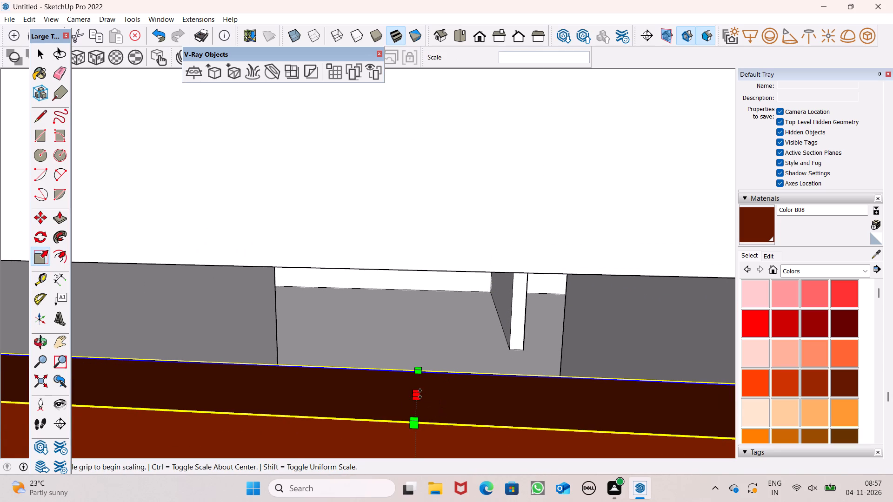
left_click_drag(420, 394, 440, 271)
scroll(449, 181, "down", 3)
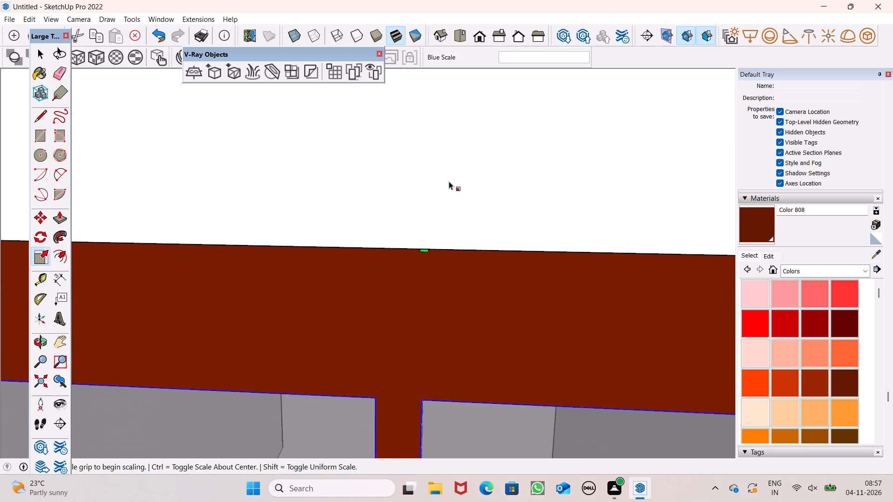
Widen the upper-floor window along the red axis until its frame reaches the opposite side of the wall opening.
scroll(449, 181, "down", 20)
scroll(449, 181, "down", 8)
middle_click_drag(345, 404, 396, 415)
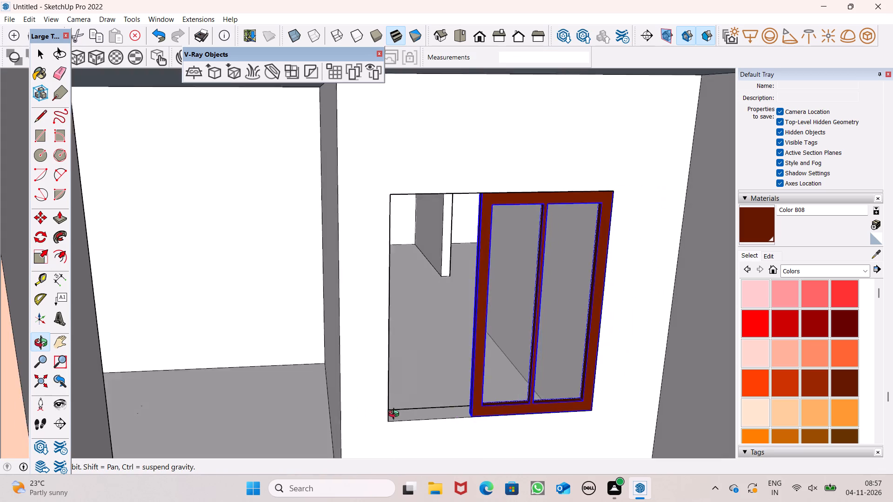
middle_click_drag(396, 415, 399, 418)
scroll(434, 430, "up", 5)
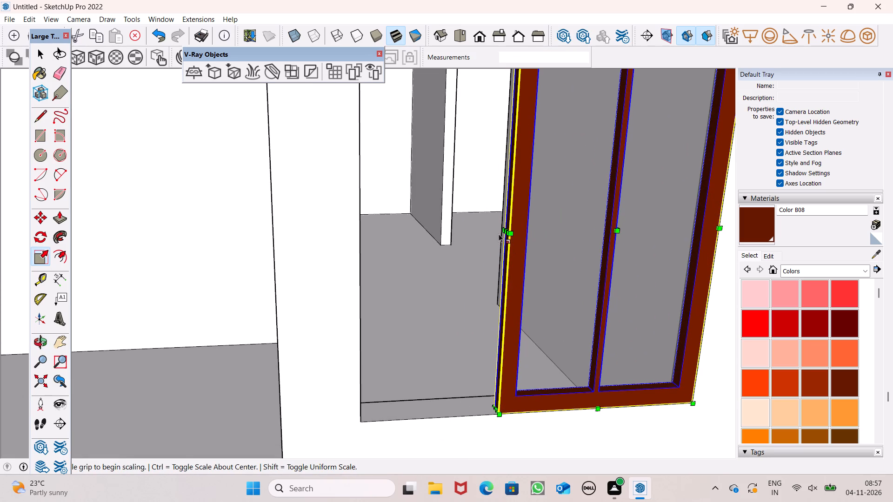
middle_click_drag(507, 254, 510, 255)
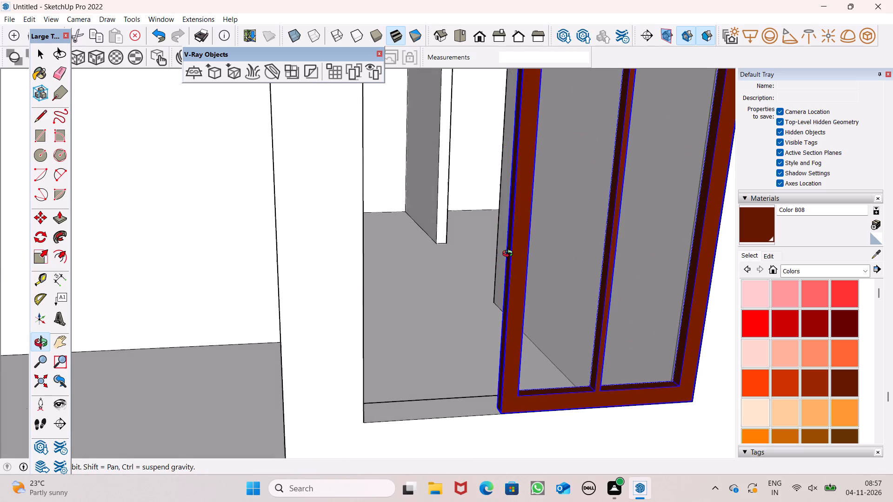
middle_click_drag(510, 255, 521, 254)
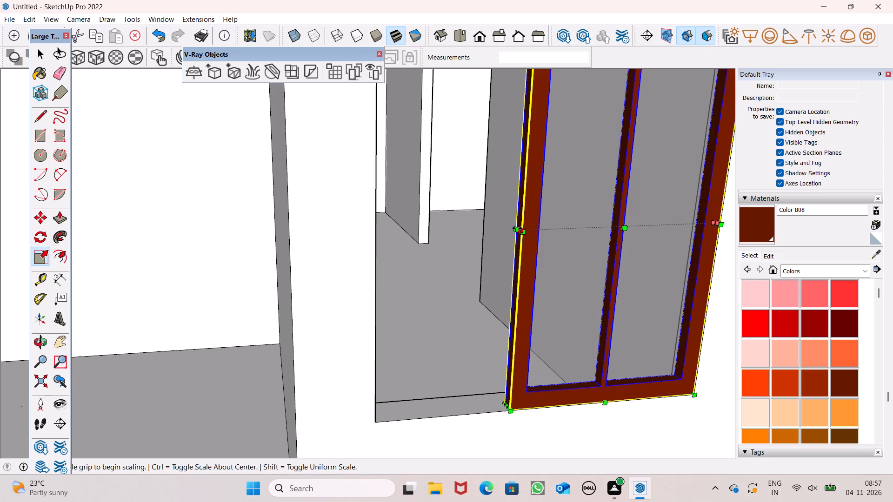
left_click_drag(517, 228, 387, 285)
left_click_drag(387, 285, 377, 289)
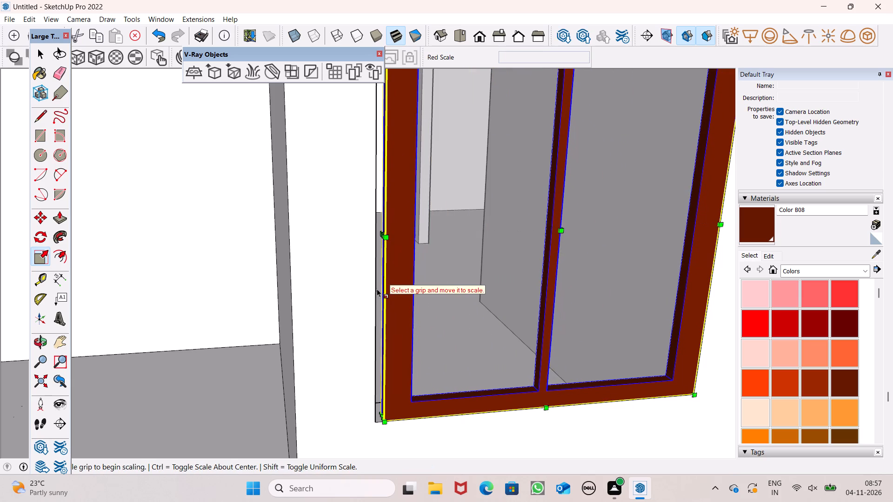
left_click_drag(377, 289, 368, 292)
scroll(390, 231, "up", 1)
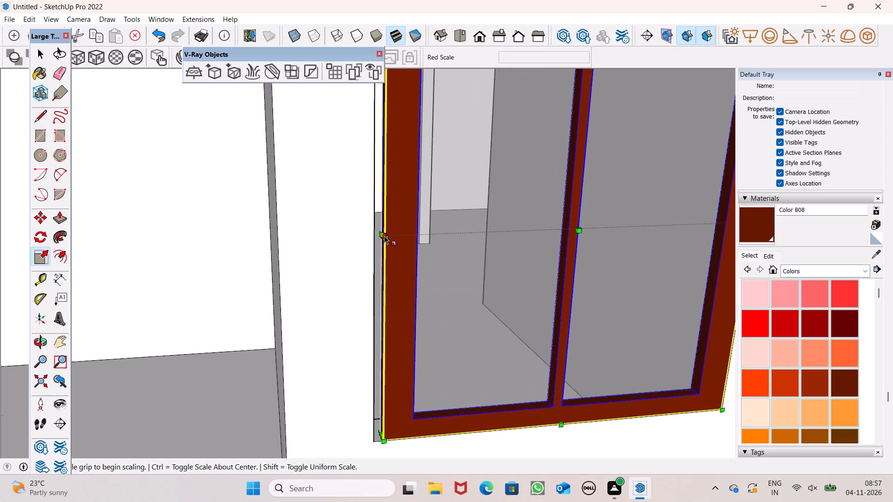
left_click_drag(380, 235, 367, 237)
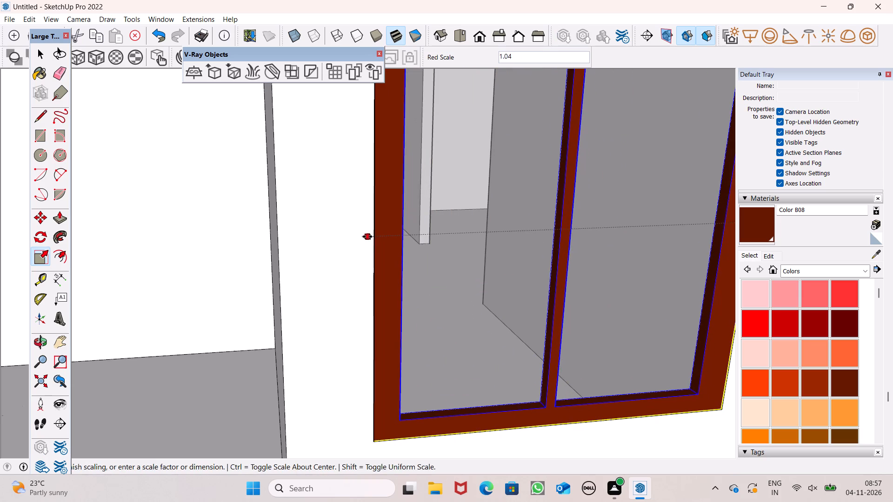
left_click_drag(367, 237, 365, 238)
scroll(304, 237, "down", 7)
middle_click_drag(458, 284, 348, 284)
key("space")
Clear the selection and review the front facade and the fitted upper-floor window from several angles.
scroll(395, 286, "down", 8)
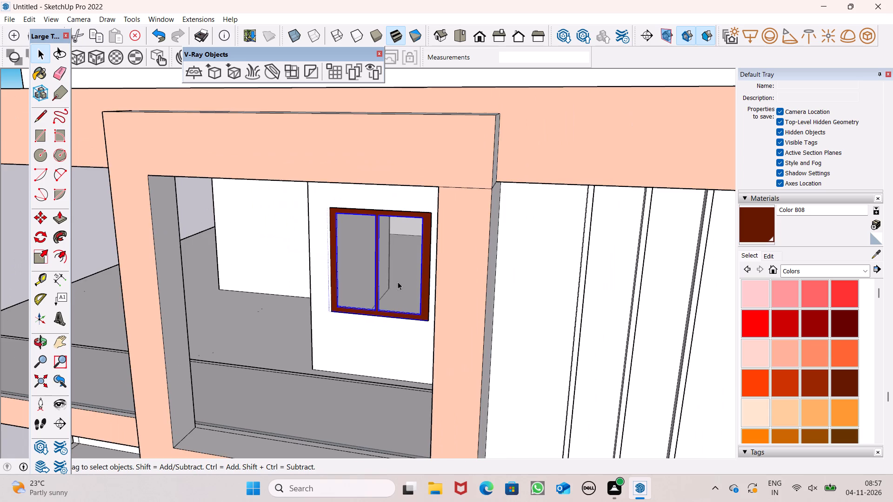
scroll(398, 282, "down", 4)
middle_click_drag(362, 311, 497, 246)
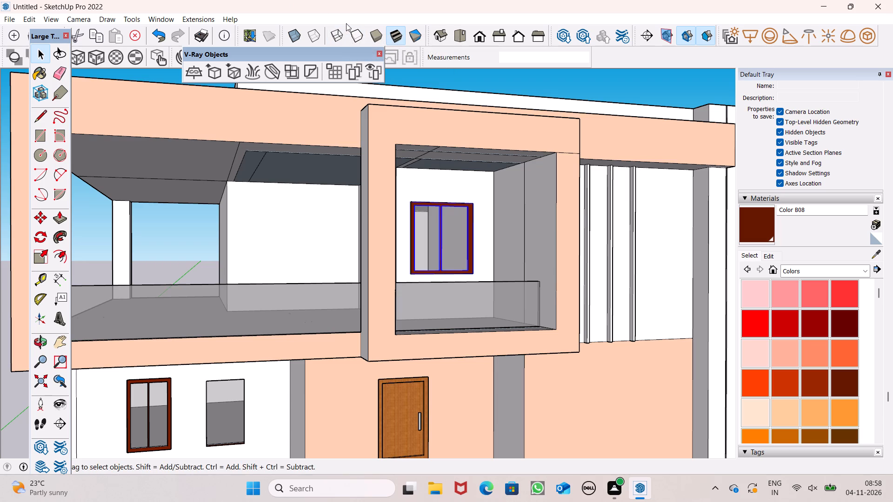
scroll(352, 74, "down", 6)
key("space")
scroll(383, 205, "down", 7)
middle_click_drag(345, 286, 295, 313)
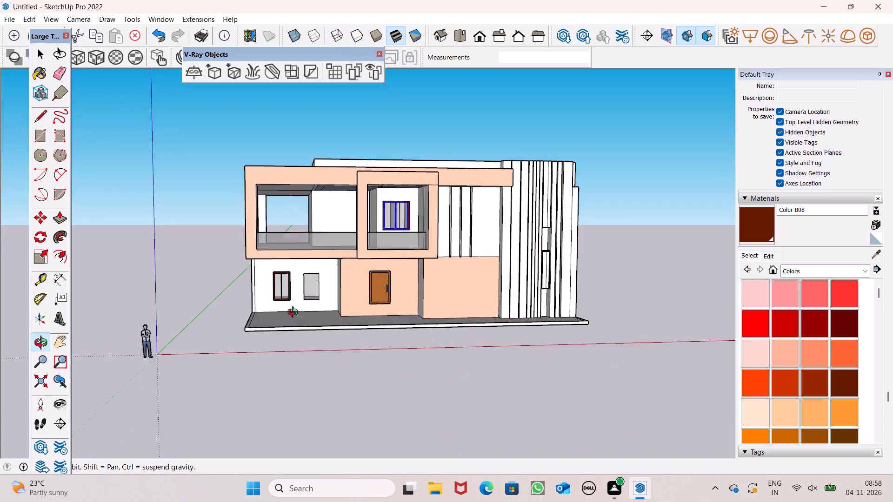
middle_click_drag(295, 313, 266, 322)
scroll(270, 299, "up", 1)
left_click(476, 90)
scroll(469, 113, "down", 1)
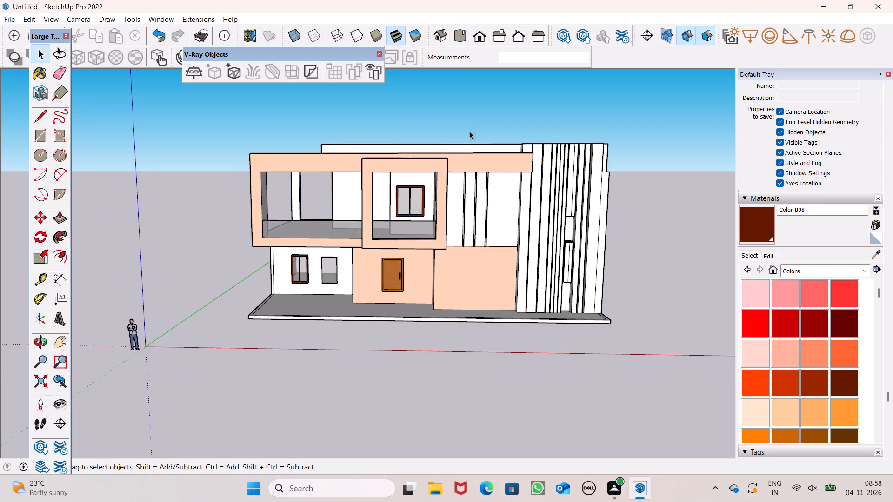
middle_click_drag(488, 153, 456, 195)
scroll(593, 225, "up", 1)
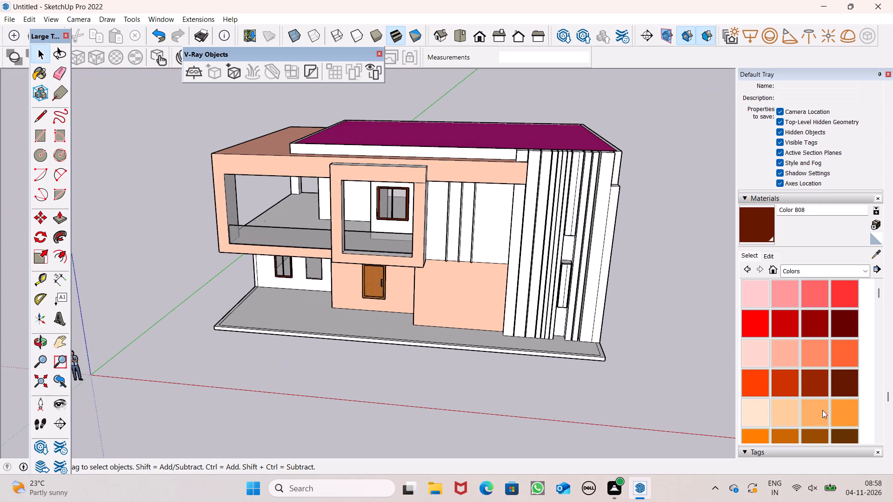
Paint the narrow vertical strip beside the tower recess and one front strip on each projecting block with Color C07.
left_click(816, 435)
scroll(600, 218, "up", 6)
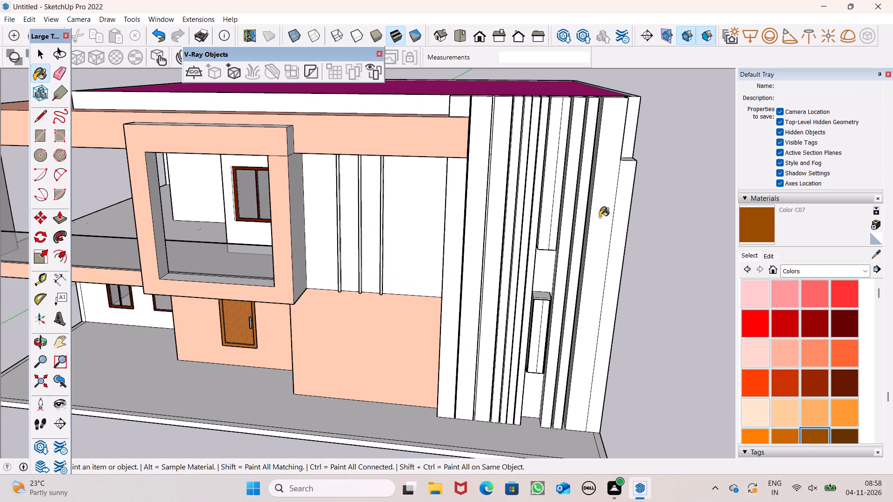
scroll(556, 309, "up", 3)
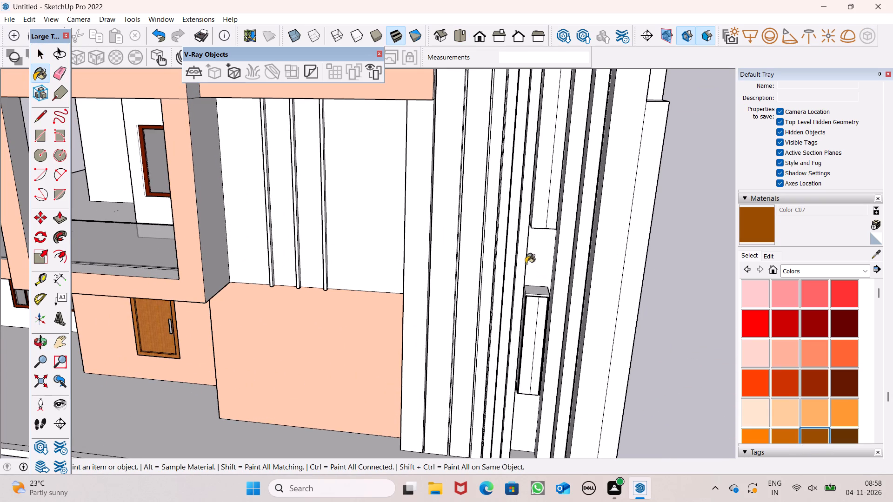
left_click(525, 263)
left_click(539, 218)
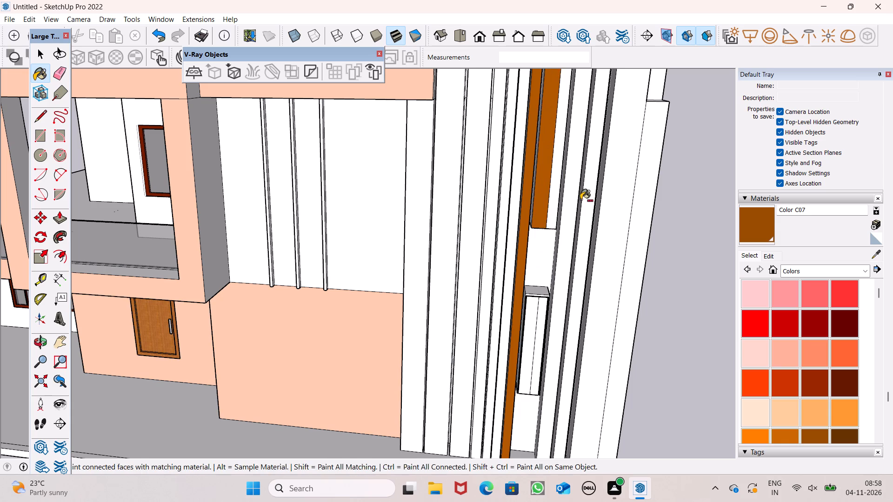
key("ctrl+z")
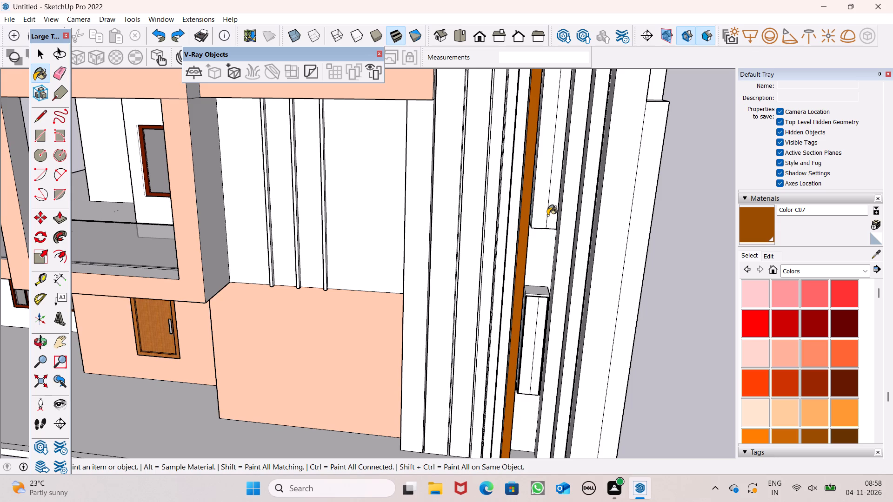
left_click(552, 202)
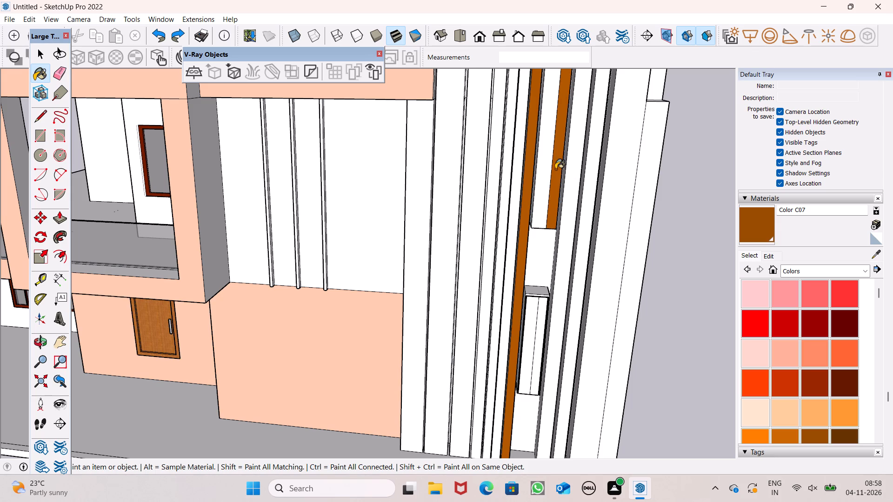
scroll(559, 298, "up", 3)
left_click(537, 317)
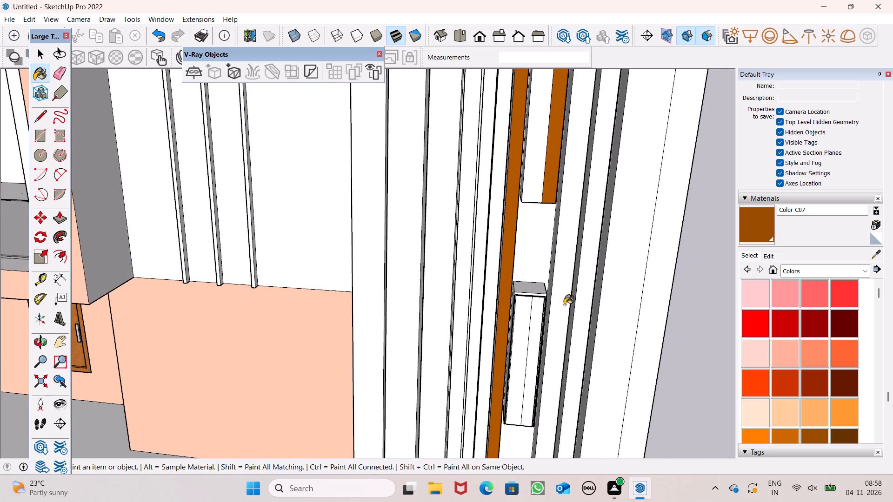
Paint the fronts and recess-facing sides of the two tall fins beyond the projecting blocks with Color C07.
scroll(564, 305, "up", 1)
middle_click_drag(564, 305, 642, 289)
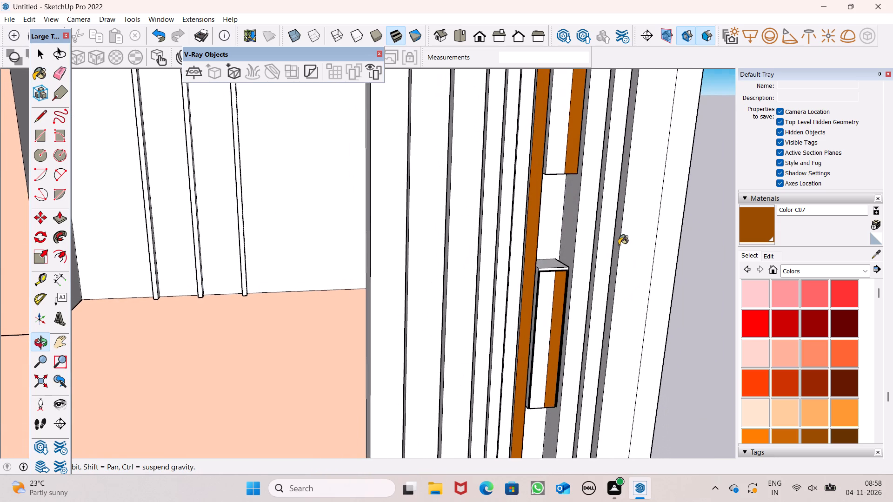
scroll(619, 245, "up", 4)
left_click(549, 238)
left_click(566, 245)
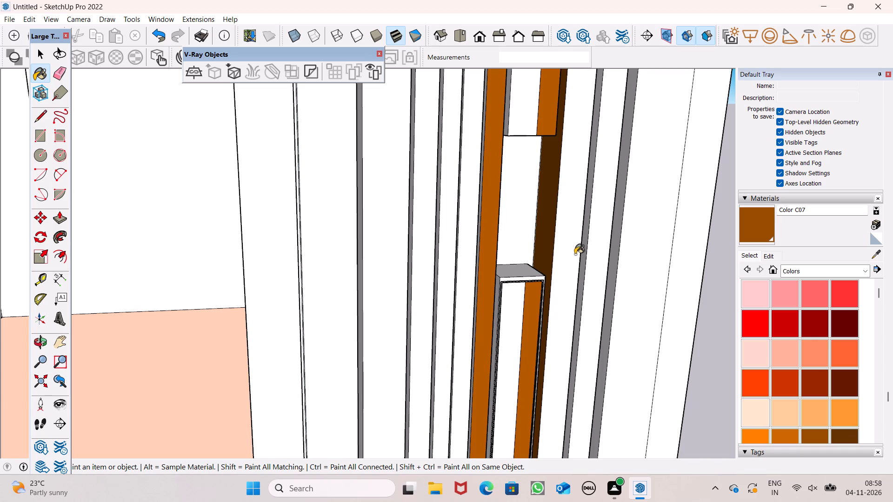
scroll(584, 250, "up", 8)
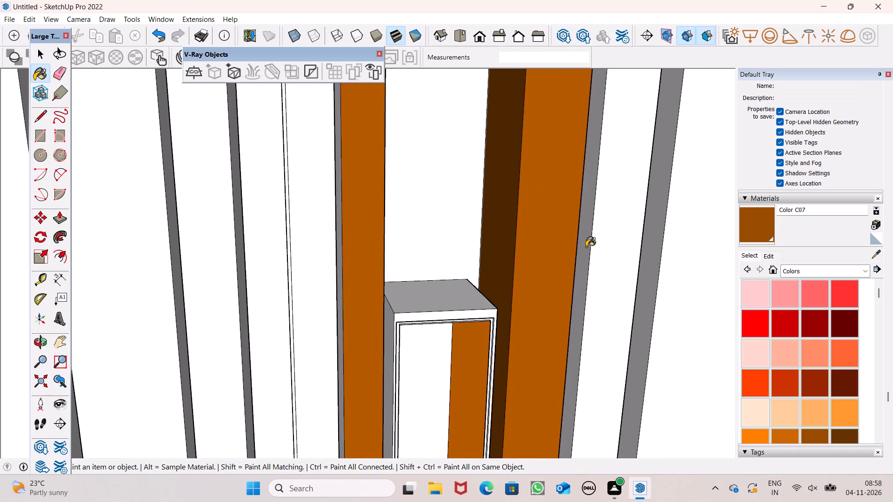
left_click(587, 241)
left_click(598, 245)
middle_click_drag(612, 256, 572, 259)
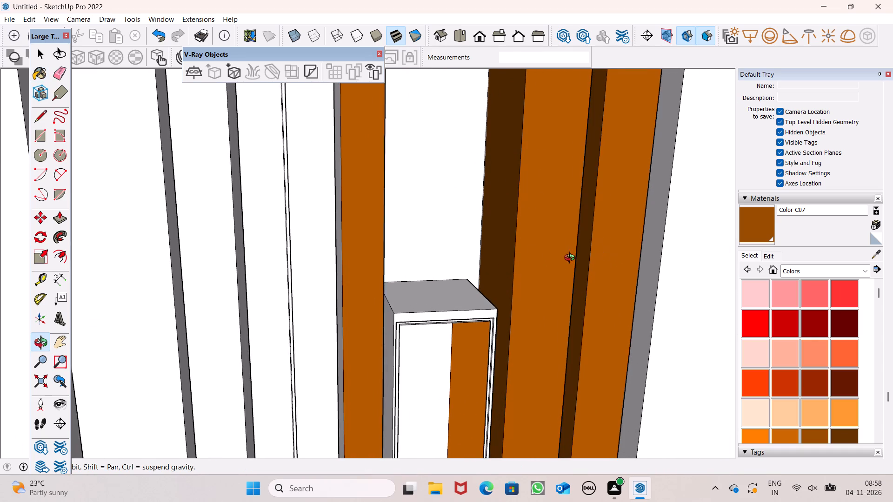
Paint the far side faces of the same two fins with Color C07.
middle_click_drag(572, 259, 328, 287)
scroll(444, 262, "up", 1)
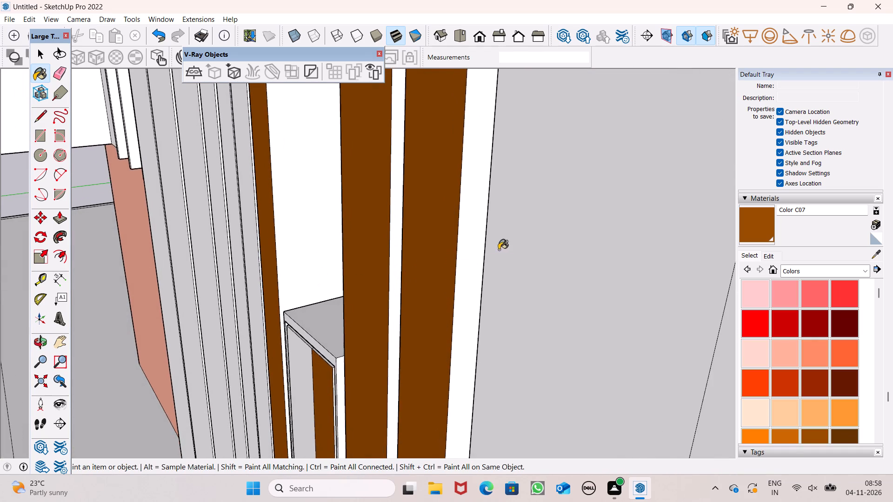
scroll(535, 269, "down", 8)
scroll(561, 296, "down", 6)
middle_click_drag(566, 299, 722, 333)
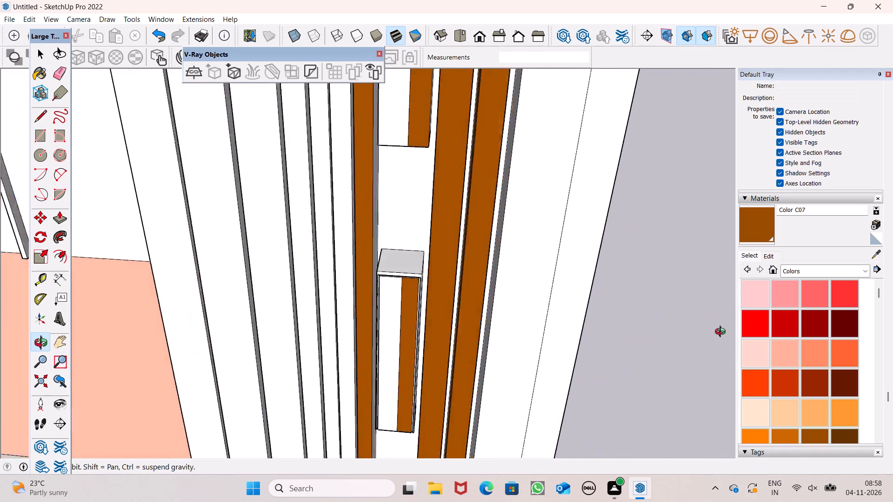
middle_click_drag(722, 333, 584, 300)
scroll(480, 246, "up", 7)
left_click(568, 241)
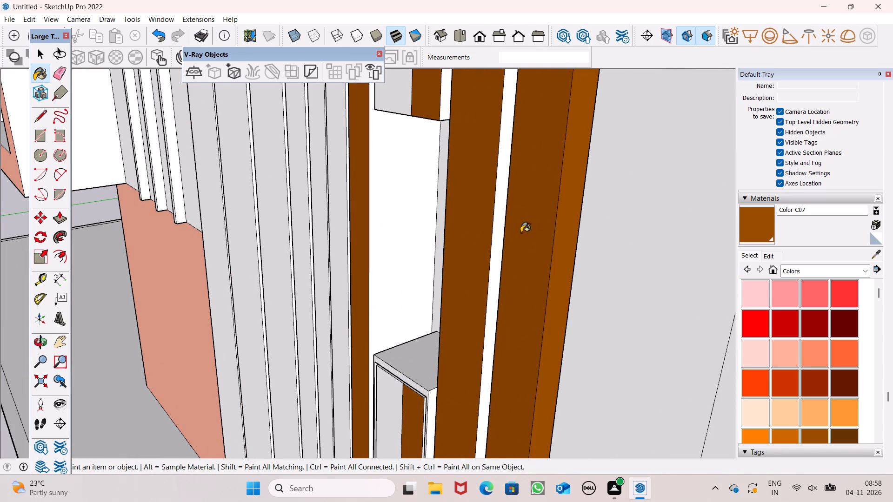
left_click(498, 221)
At the roof edge, paint the upper groove faces between the brown strips and the outer fin's top end with Color C07.
scroll(640, 243, "down", 8)
middle_click_drag(567, 244, 689, 234)
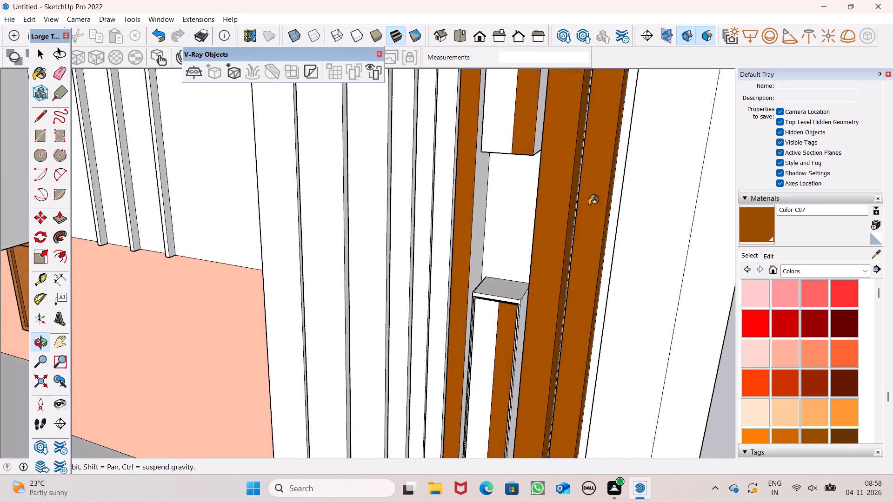
scroll(539, 265, "down", 6)
middle_click_drag(554, 283, 605, 252)
scroll(595, 234, "up", 1)
scroll(589, 249, "down", 6)
scroll(564, 278, "down", 2)
middle_click_drag(574, 277, 535, 342)
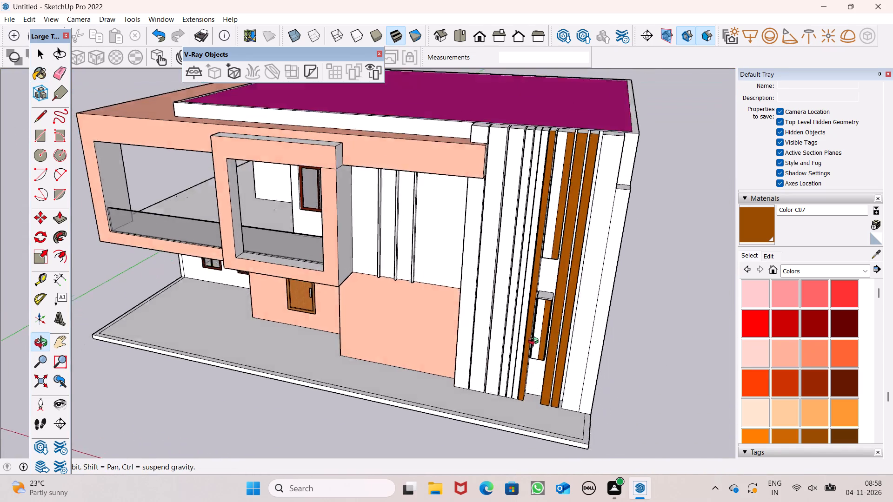
middle_click_drag(535, 342, 528, 348)
scroll(536, 154, "up", 6)
middle_click_drag(604, 165, 618, 190)
scroll(613, 151, "up", 6)
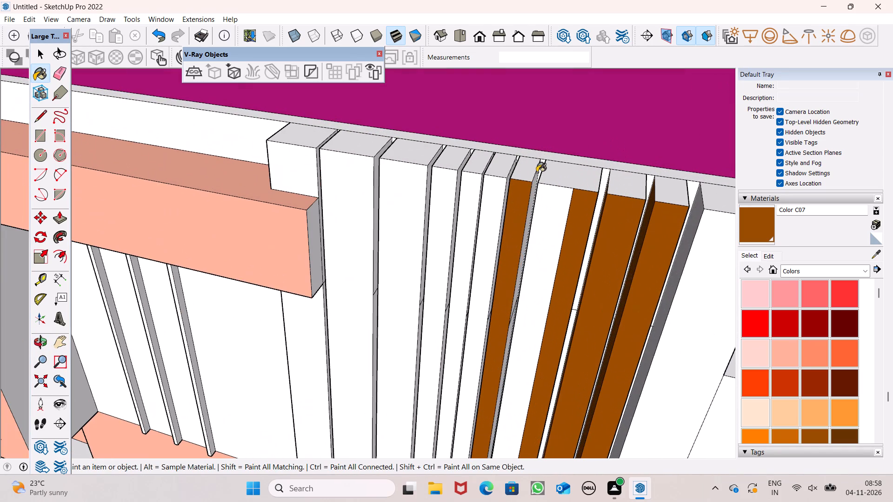
left_click(540, 165)
left_click(607, 178)
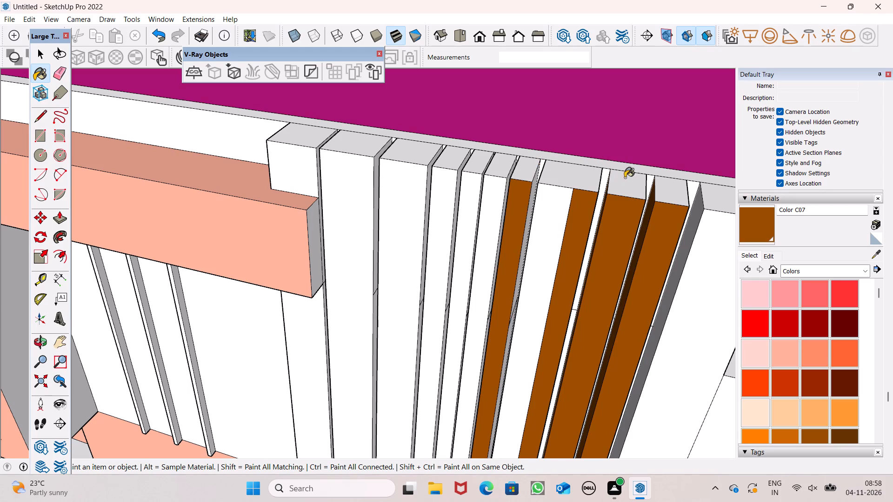
scroll(629, 180, "up", 5)
left_click(672, 179)
Paint the remaining thin white faces between the upper projecting block and the two tall fins with Color C07.
scroll(621, 192, "down", 7)
middle_click_drag(552, 397, 534, 282)
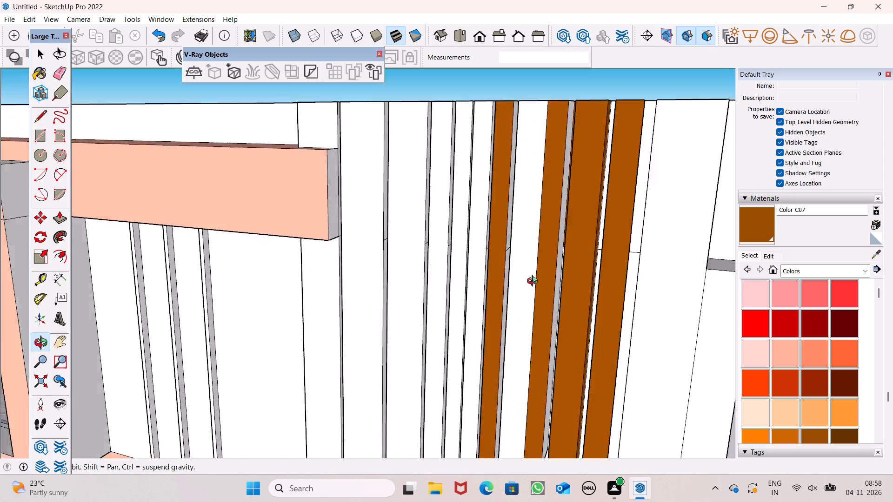
middle_click_drag(534, 282, 573, 299)
scroll(616, 248, "up", 14)
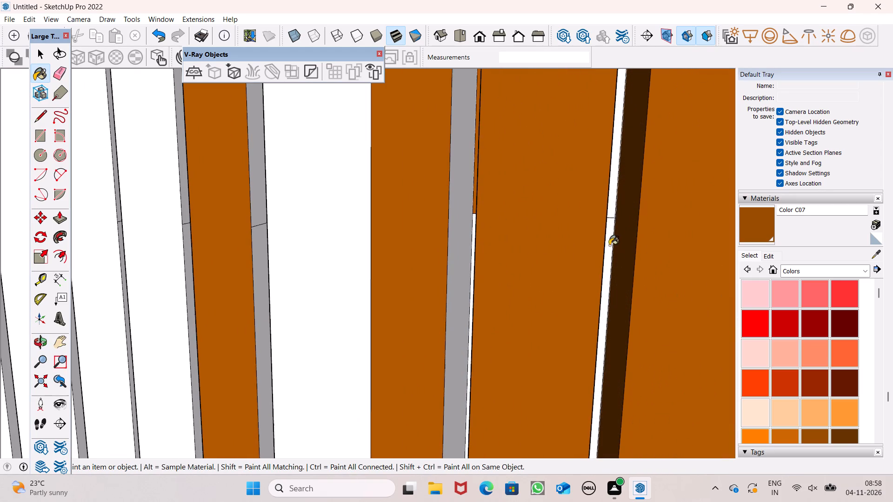
scroll(609, 245, "up", 1)
left_click(612, 209)
left_click(611, 237)
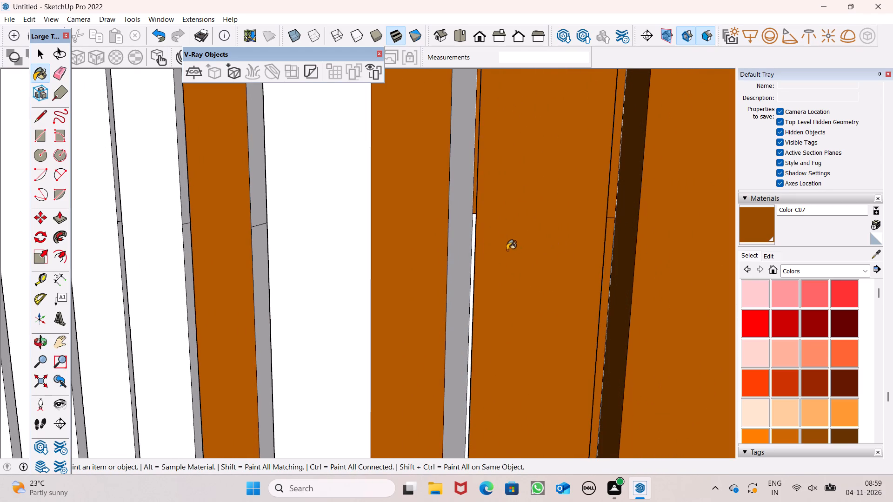
middle_click_drag(486, 254, 530, 262)
left_click(489, 238)
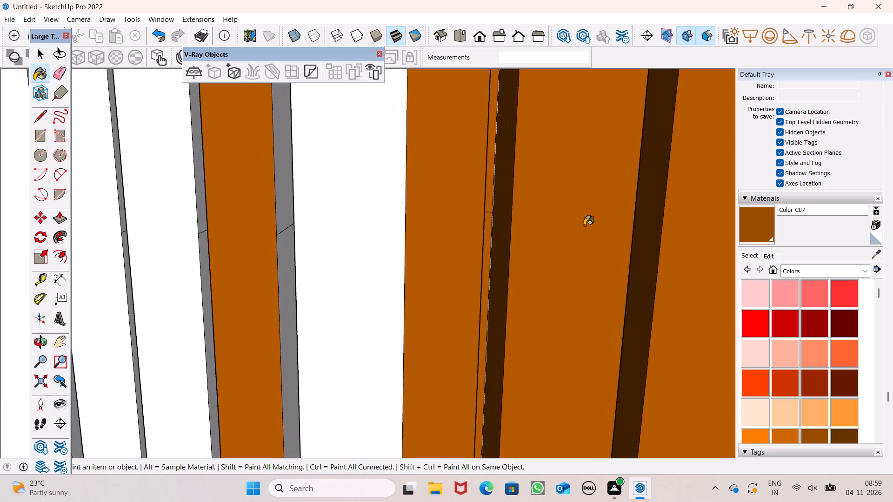
Paint both sides of the narrow brown strip beside the recess and the back of its adjoining gap with Color C07.
scroll(582, 243, "down", 6)
middle_click_drag(579, 250, 571, 285)
scroll(552, 294, "down", 7)
scroll(440, 262, "up", 4)
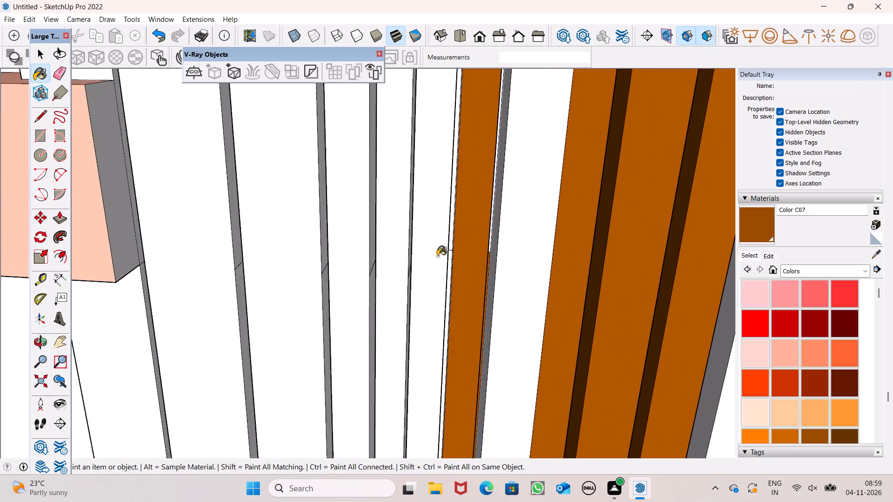
scroll(437, 256, "up", 3)
middle_click_drag(558, 229, 480, 253)
scroll(475, 252, "up", 5)
left_click(473, 251)
scroll(480, 243, "down", 6)
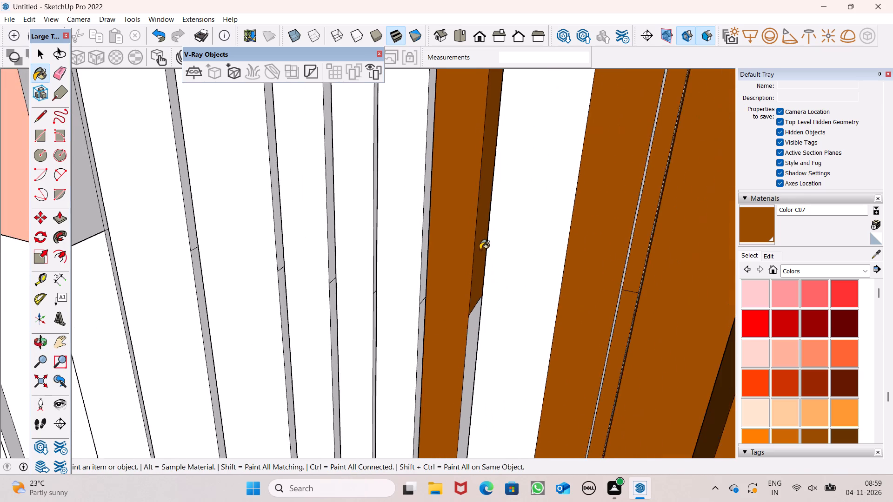
middle_click_drag(427, 344, 460, 300)
middle_click_drag(463, 296, 486, 274)
scroll(494, 261, "up", 6)
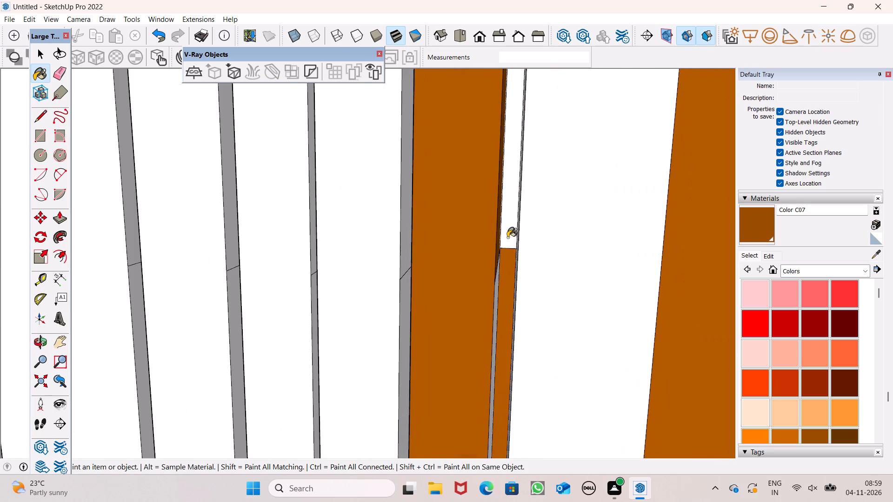
left_click(507, 238)
middle_click_drag(493, 313, 468, 324)
scroll(465, 322, "up", 1)
left_click(492, 313)
scroll(487, 297, "down", 4)
middle_click_drag(458, 298, 537, 303)
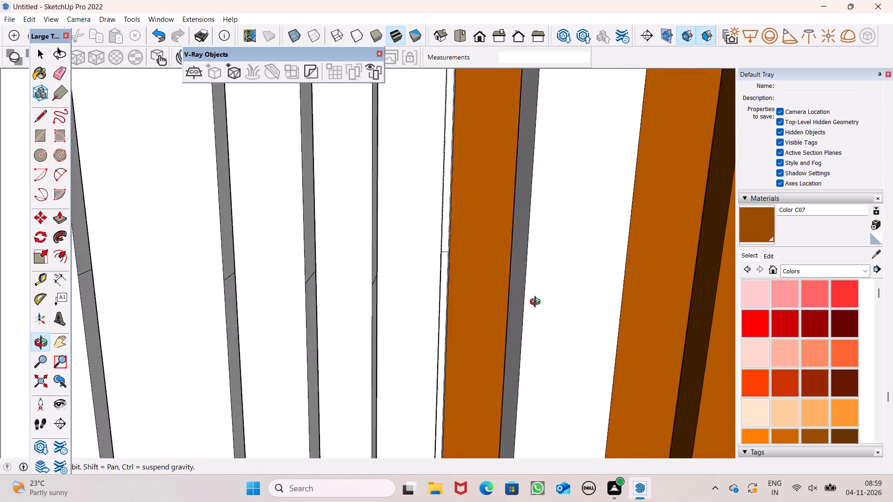
middle_click_drag(537, 303, 576, 345)
left_click(476, 271)
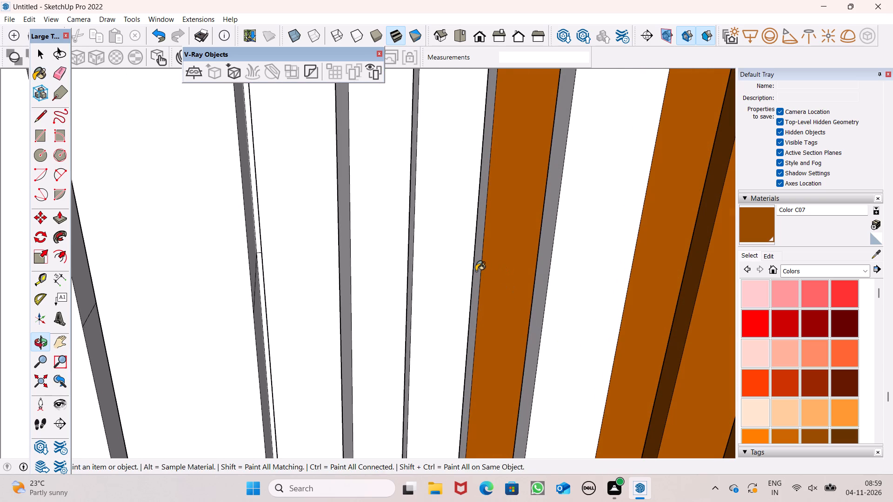
Paint the top ends of the narrow strip and the inner tall fin at roof level with Color C07.
scroll(484, 270, "down", 6)
middle_click_drag(501, 294, 434, 417)
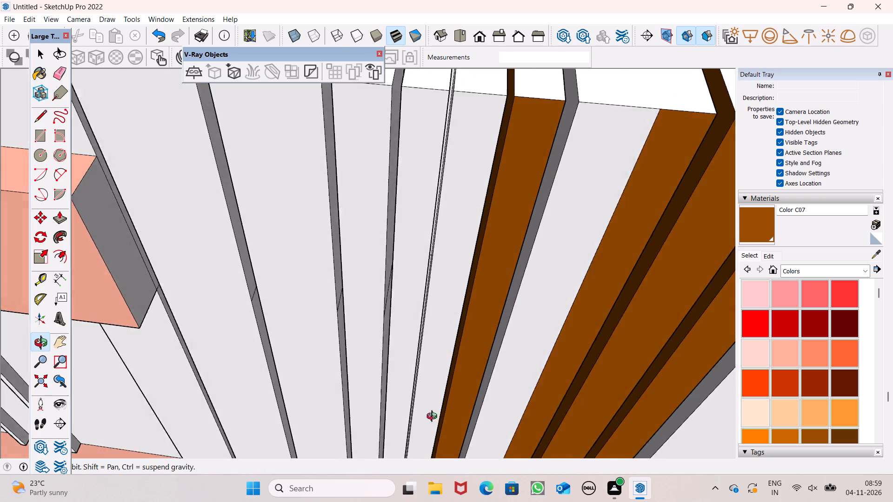
middle_click_drag(434, 417, 465, 363)
scroll(457, 251, "down", 6)
middle_click_drag(548, 258, 559, 360)
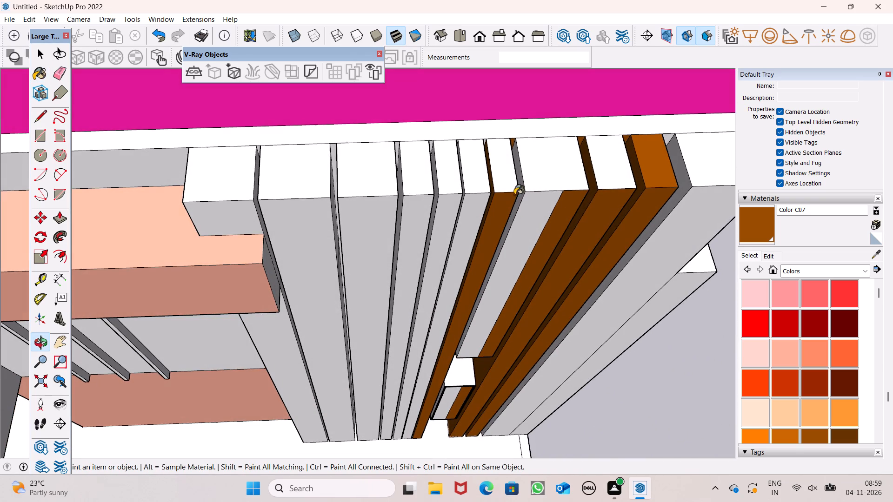
left_click(500, 178)
left_click(604, 174)
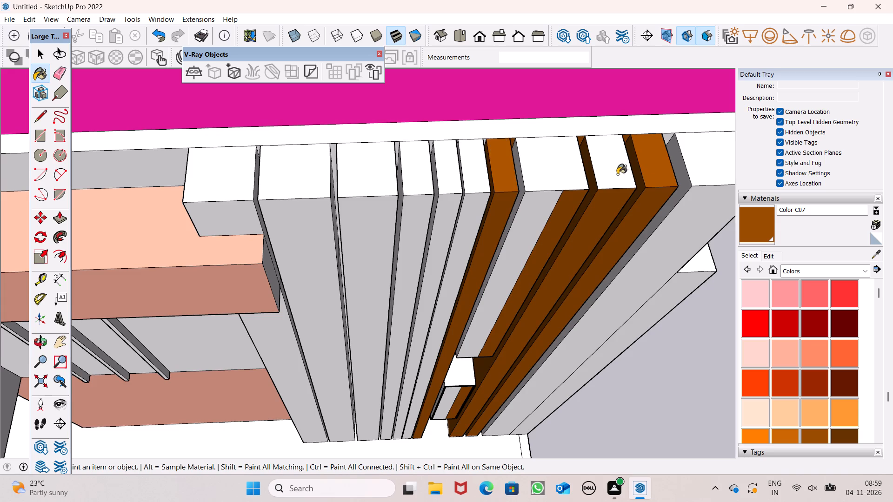
Paint the top, the fin-facing side and the underside of the lower projecting block with Color C07.
scroll(617, 174, "down", 10)
middle_click_drag(605, 262, 536, 104)
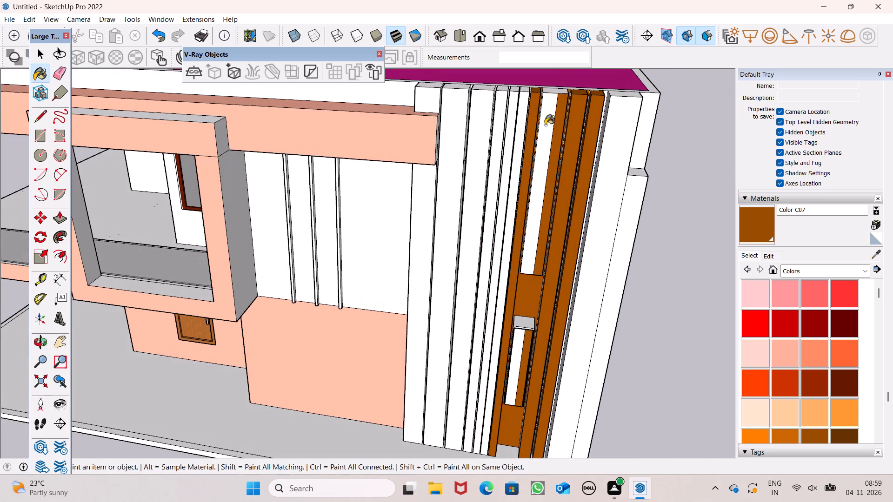
middle_click_drag(612, 262, 664, 222)
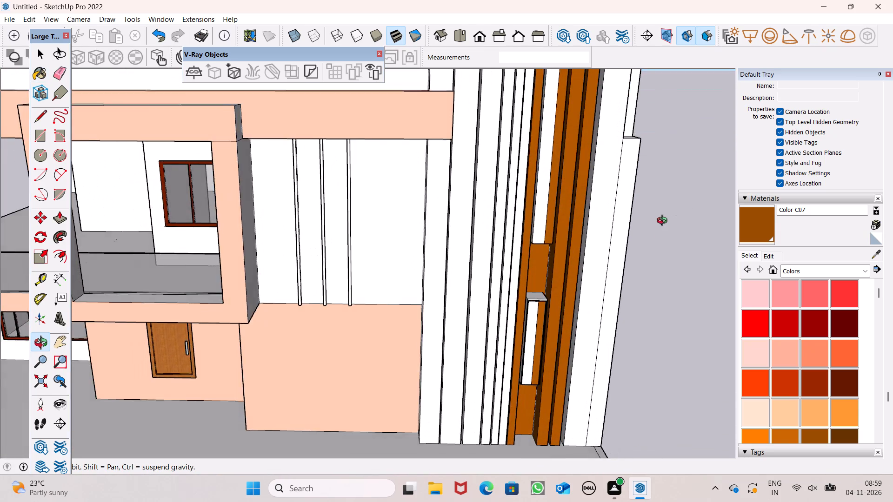
middle_click_drag(664, 222, 646, 236)
scroll(550, 336, "up", 6)
left_click(518, 281)
middle_click_drag(563, 292, 518, 258)
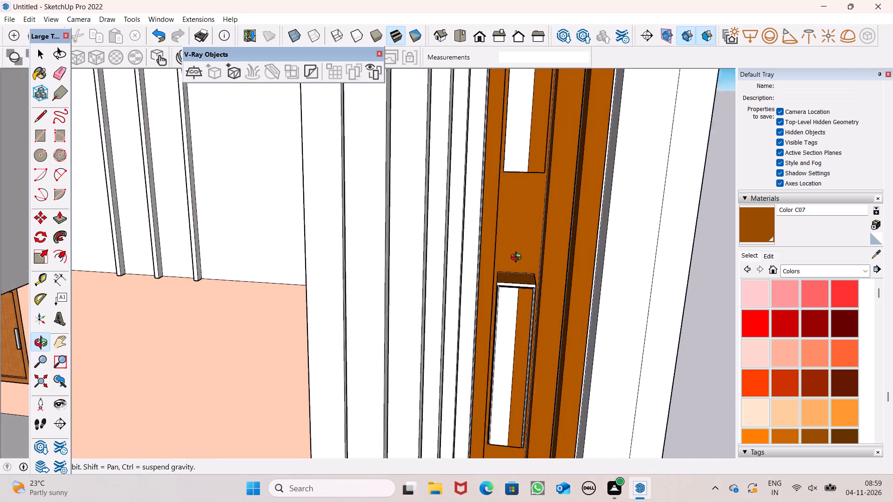
middle_click_drag(518, 258, 610, 220)
scroll(610, 220, "up", 1)
scroll(557, 272, "down", 2)
middle_click_drag(566, 285, 595, 288)
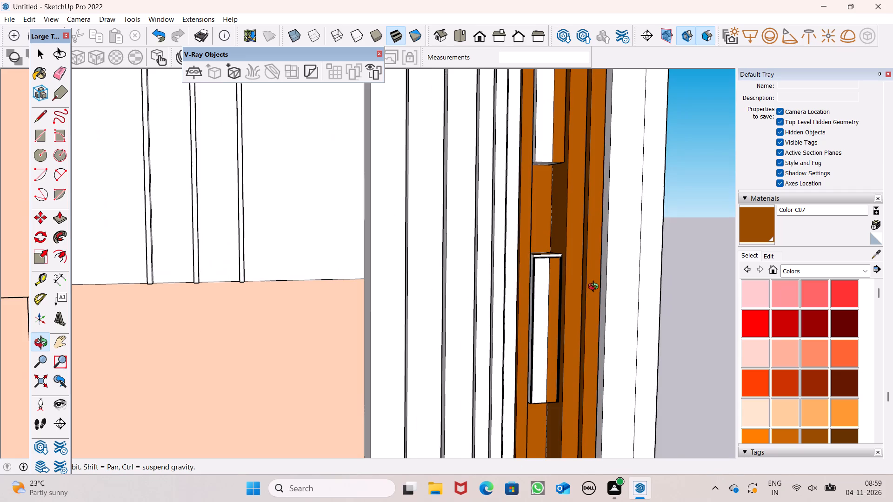
middle_click_drag(595, 288, 431, 112)
scroll(489, 258, "up", 2)
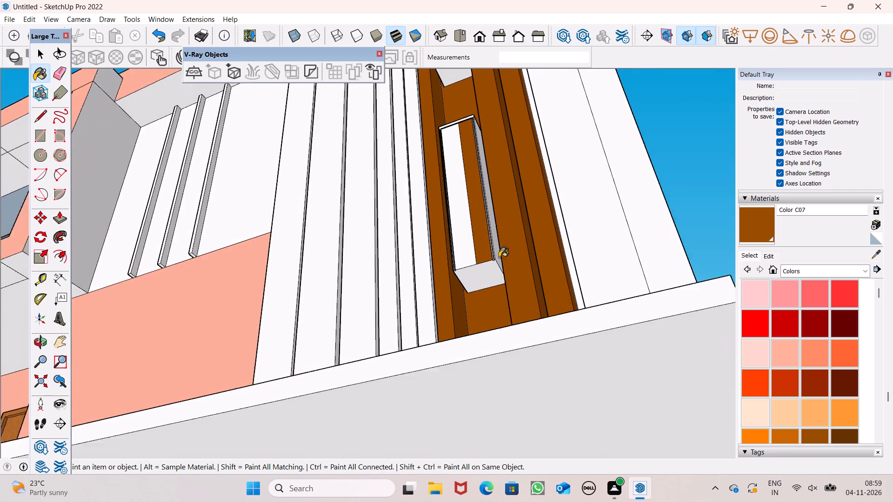
scroll(499, 258, "up", 3)
left_click(499, 254)
left_click(490, 281)
Paint the front face of the wide outermost white fin beside the peach wall with Color C08.
middle_click_drag(490, 273, 587, 430)
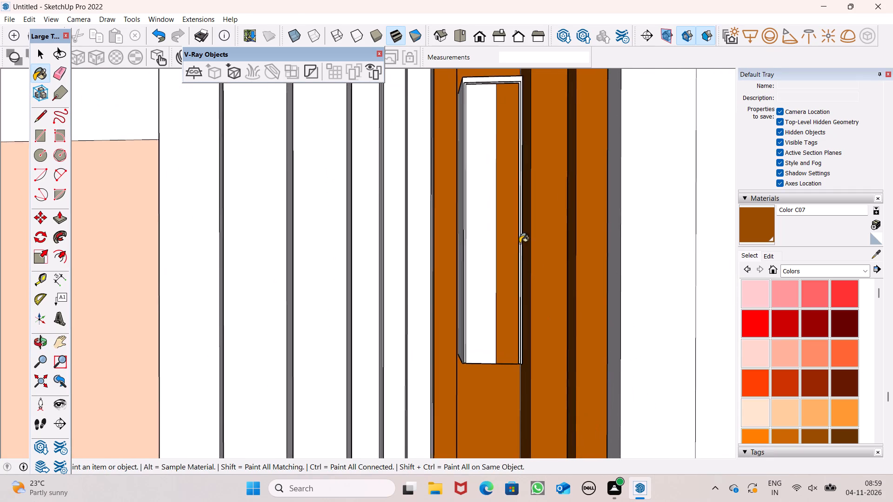
scroll(519, 242, "down", 3)
middle_click_drag(516, 246, 553, 330)
scroll(526, 258, "down", 3)
middle_click_drag(534, 272, 543, 310)
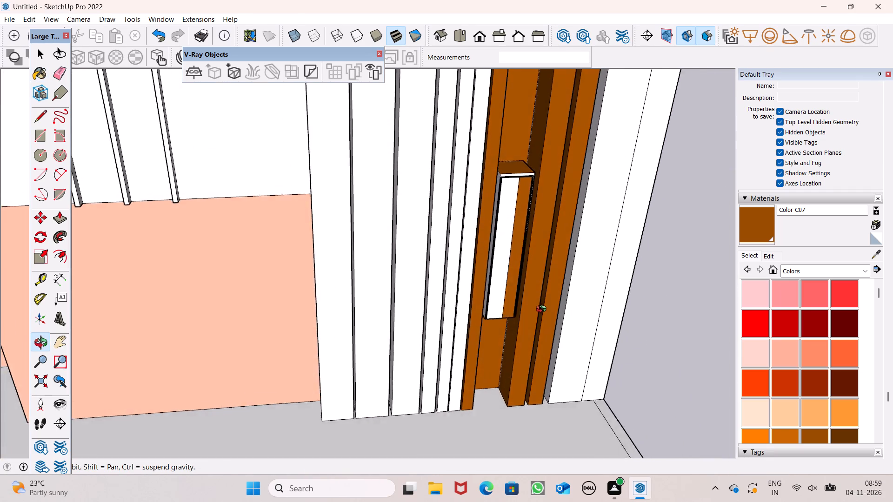
middle_click_drag(543, 310, 493, 324)
scroll(493, 317, "up", 1)
scroll(510, 267, "down", 2)
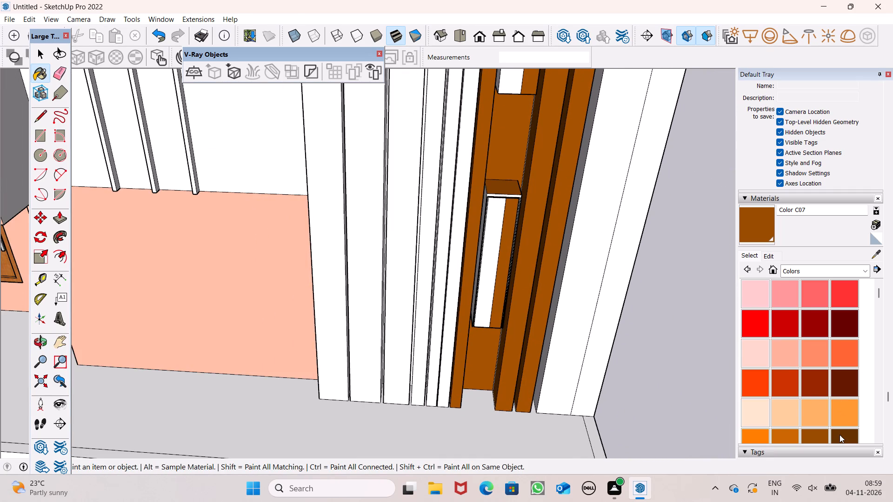
left_click(839, 435)
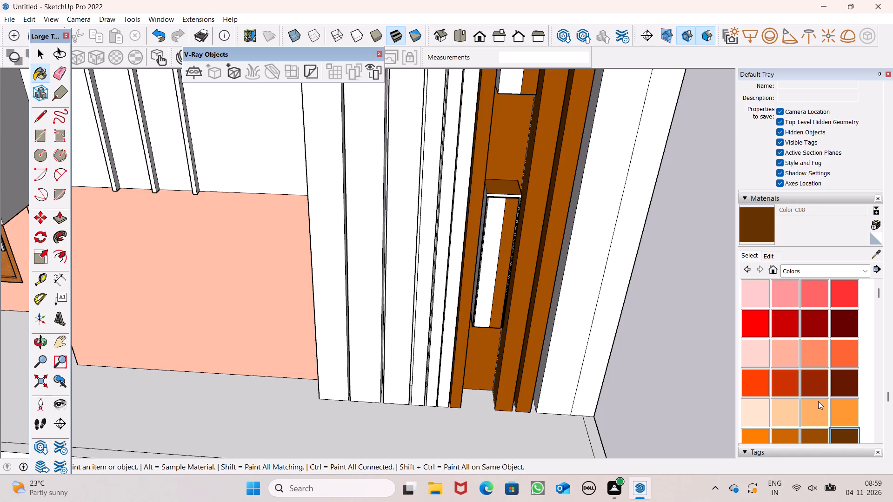
scroll(818, 401, "down", 1)
left_click(841, 391)
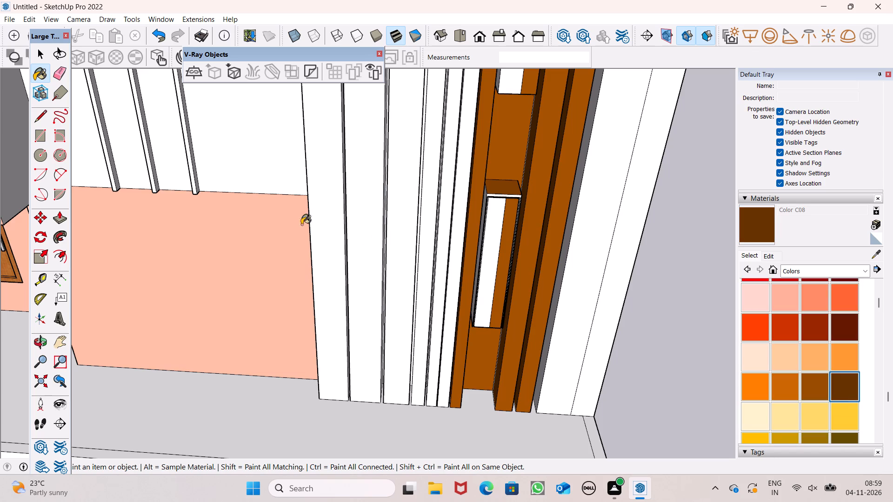
left_click(341, 211)
Paint the front faces of the remaining white vertical fins up to the lighter brown strip with Color C08.
scroll(518, 284, "down", 3)
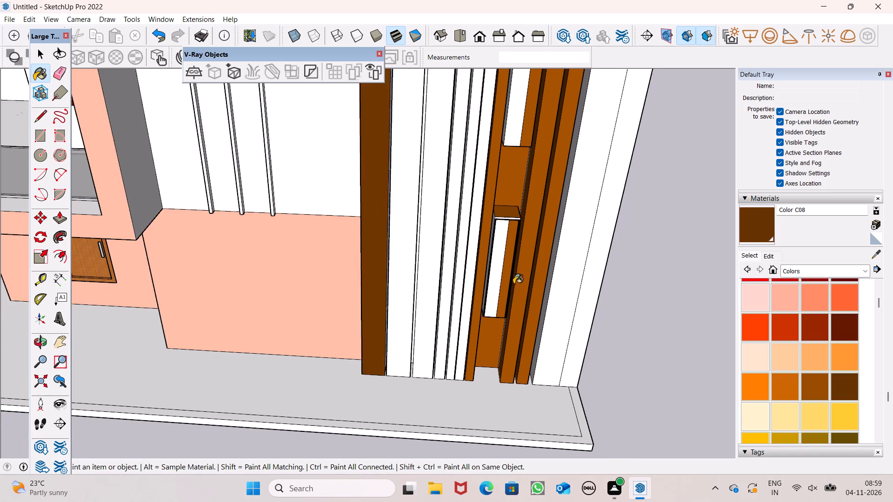
middle_click_drag(511, 288, 471, 206)
scroll(466, 218, "up", 1)
left_click_drag(382, 259, 382, 260)
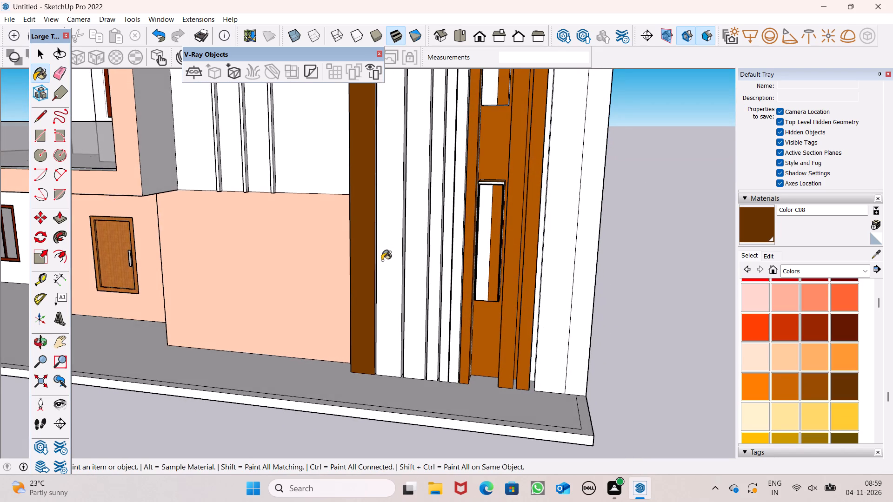
left_click_drag(382, 260, 383, 264)
left_click(413, 260)
double_click(424, 256)
left_click(438, 253)
left_click(444, 253)
left_click_drag(446, 253, 454, 246)
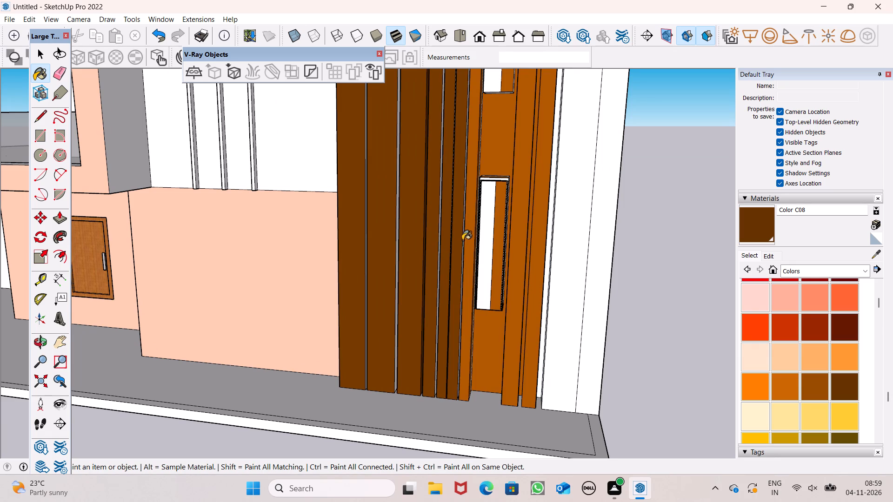
left_click(462, 240)
Paint the front face of the short white block above the peach beam at roof level with Color C08.
scroll(437, 236, "down", 14)
middle_click_drag(463, 249, 434, 264)
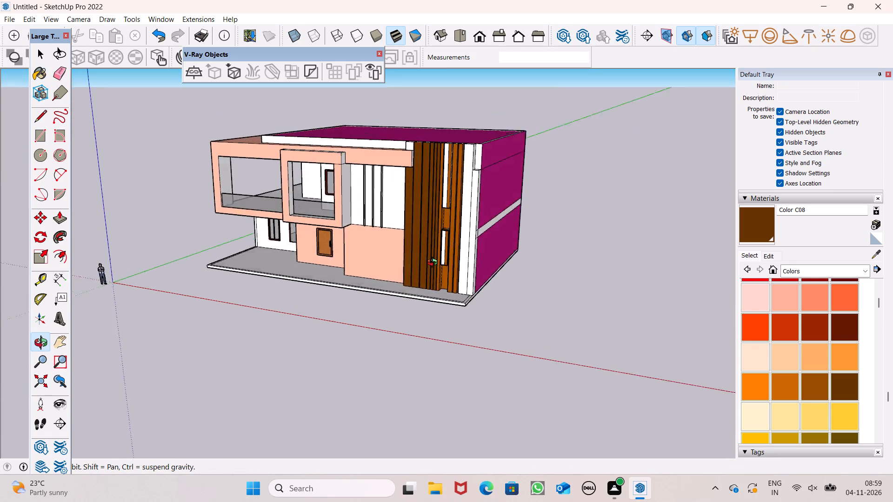
middle_click_drag(434, 264, 497, 266)
scroll(447, 155, "up", 7)
scroll(407, 143, "up", 7)
left_click(409, 145)
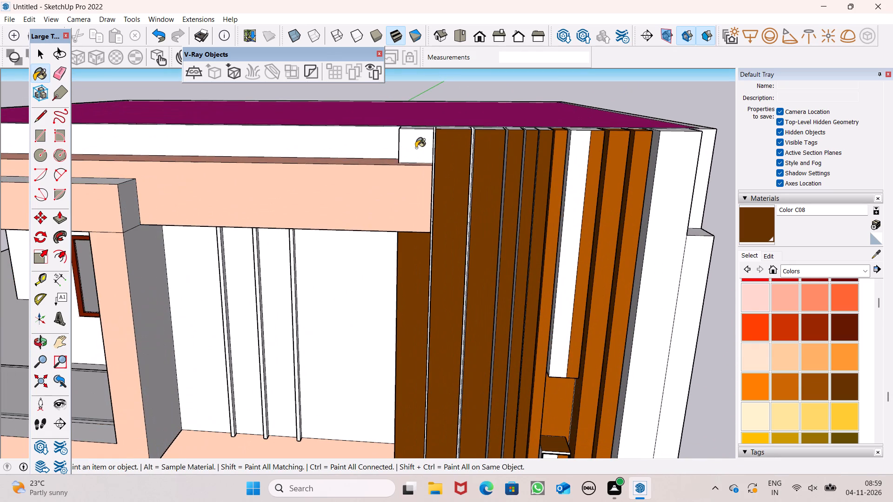
Paint the top ends of the short block and of all the dark brown fins at roof level with Color C08.
middle_click_drag(476, 201, 499, 256)
scroll(439, 178, "up", 6)
left_click(442, 146)
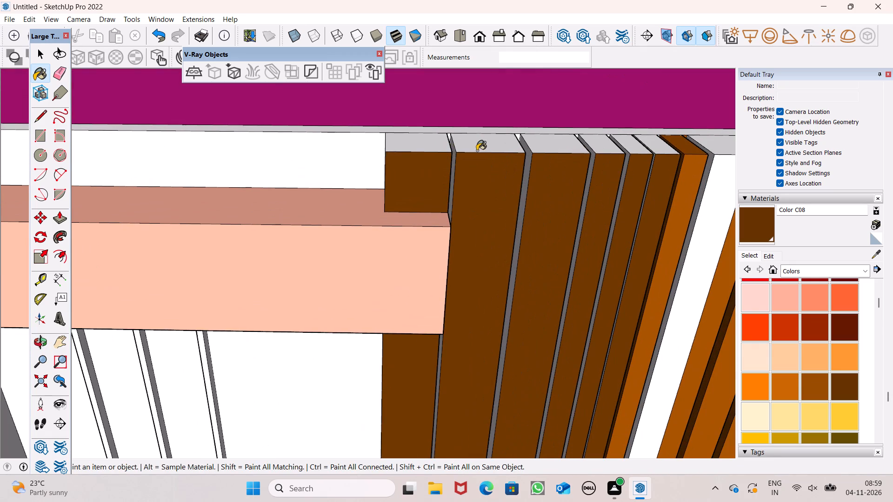
left_click(477, 151)
left_click_drag(544, 153, 551, 153)
left_click(610, 143)
left_click(569, 146)
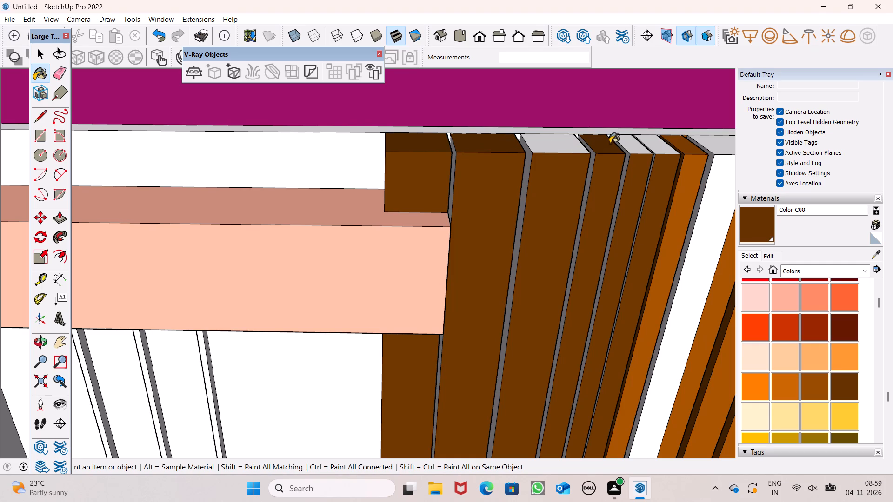
left_click(633, 145)
left_click(649, 145)
Paint the outer side of the short roof-level block and the exposed fin sides in the first two gaps with Color C08.
middle_click_drag(382, 171, 413, 198)
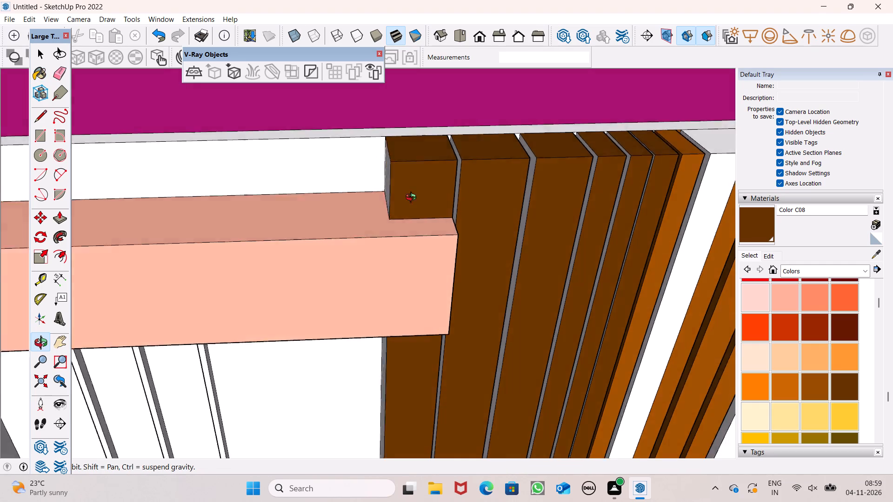
middle_click_drag(413, 198, 516, 200)
left_click(409, 165)
scroll(500, 148, "up", 11)
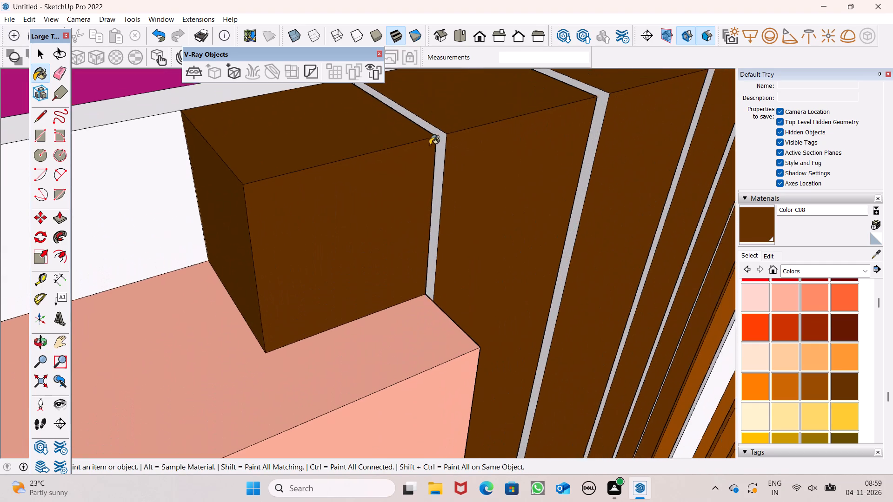
scroll(430, 145, "up", 2)
left_click(449, 141)
left_click(634, 115)
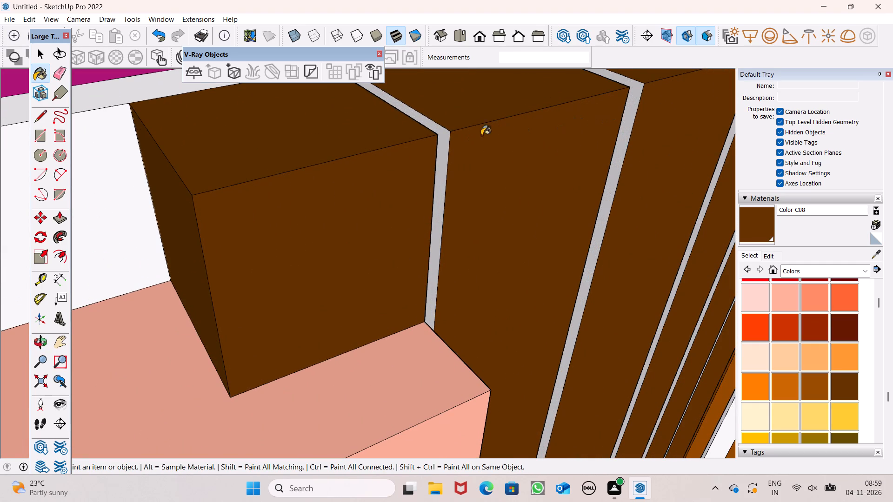
left_click(453, 140)
left_click(448, 140)
Paint the opposite fin sides in the first four gaps and the small white back faces at roof level with Color C08.
middle_click_drag(488, 179, 181, 214)
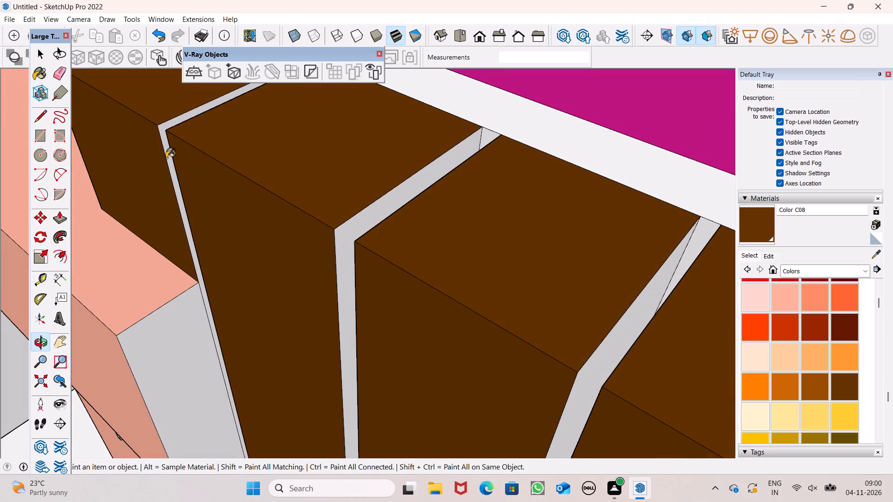
left_click(164, 135)
left_click(366, 216)
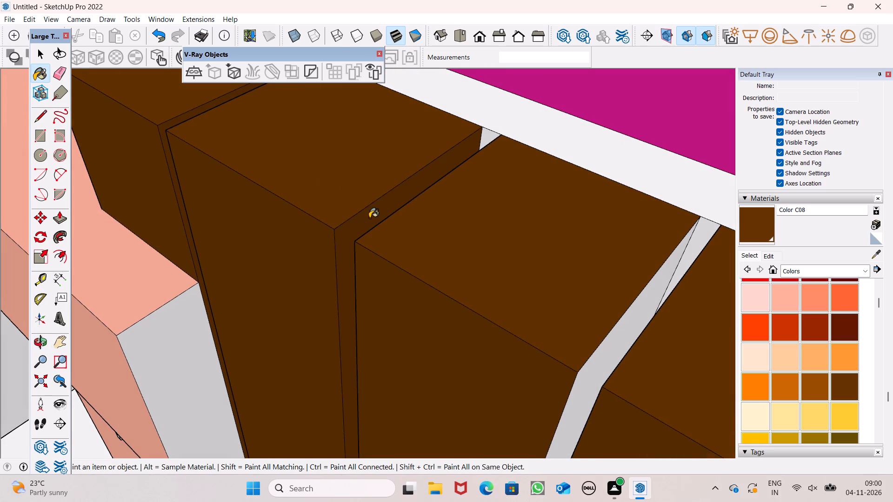
scroll(391, 150, "down", 6)
middle_click_drag(472, 191, 469, 186)
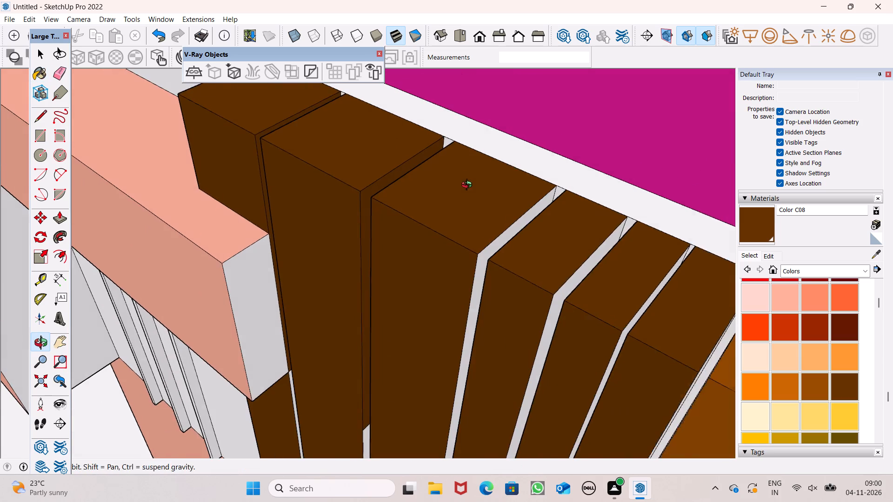
middle_click_drag(469, 186, 453, 169)
scroll(499, 200, "up", 5)
left_click(511, 218)
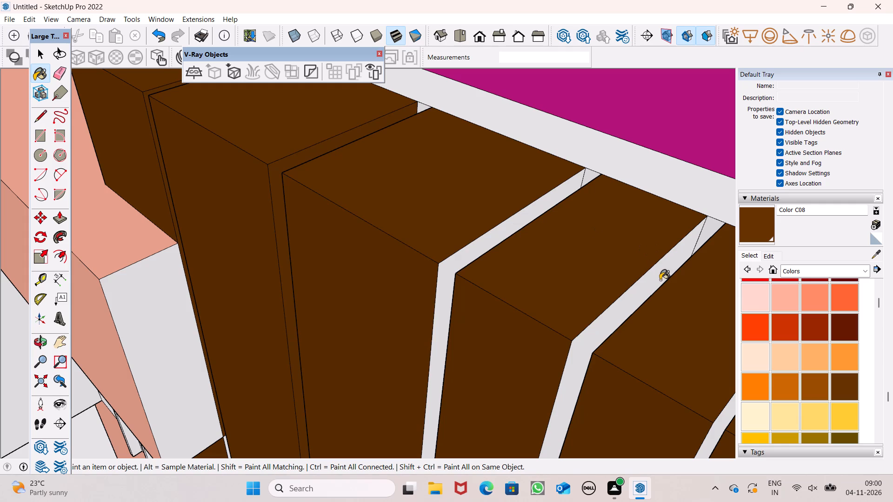
left_click_drag(656, 279, 652, 277)
left_click(590, 180)
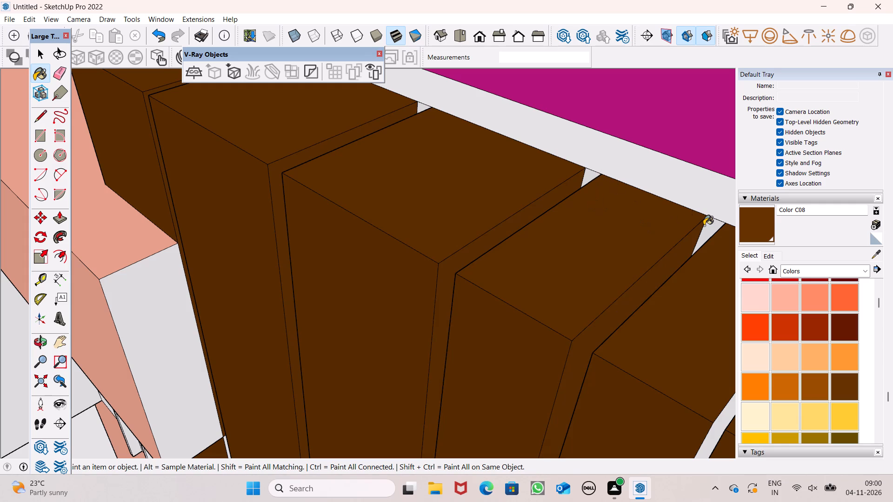
left_click(716, 226)
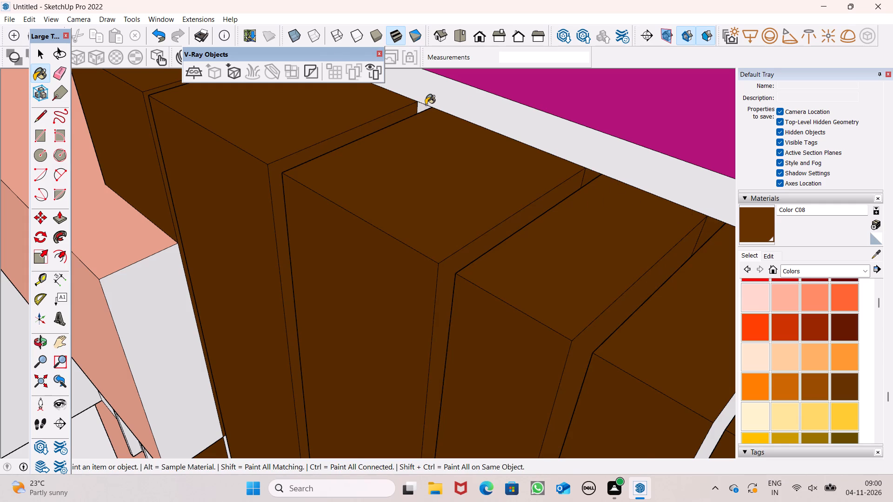
left_click(426, 105)
Paint the beam-facing sides of the narrower fins in the remaining gaps with Color C08.
scroll(417, 99, "down", 8)
middle_click_drag(369, 175, 559, 106)
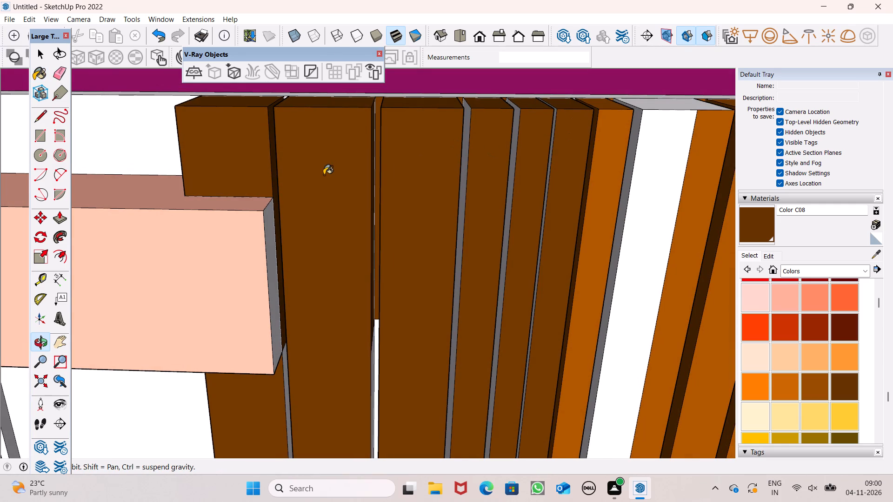
middle_click_drag(381, 225, 543, 306)
scroll(473, 18, "up", 7)
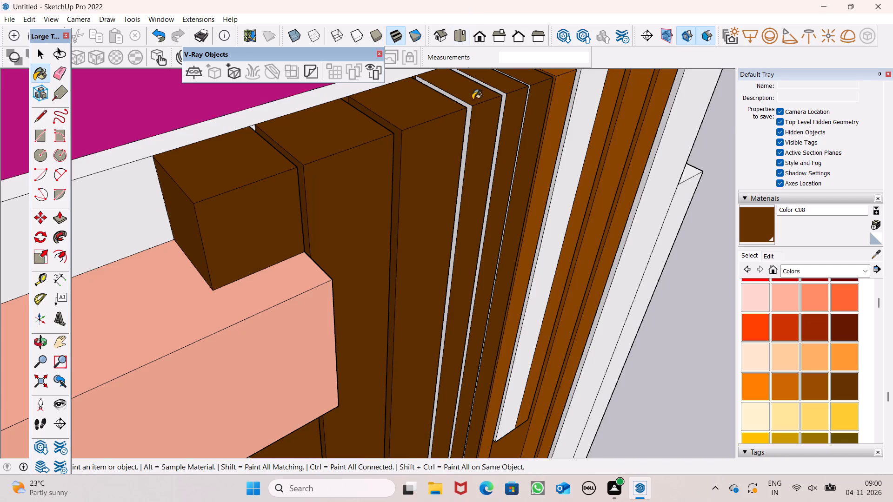
scroll(486, 109, "up", 7)
left_click(453, 129)
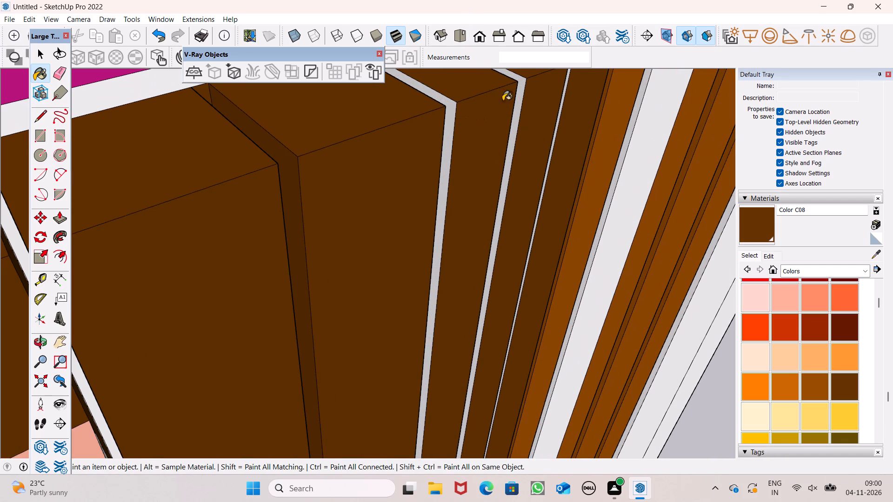
left_click(523, 98)
scroll(574, 104, "up", 8)
left_click(547, 106)
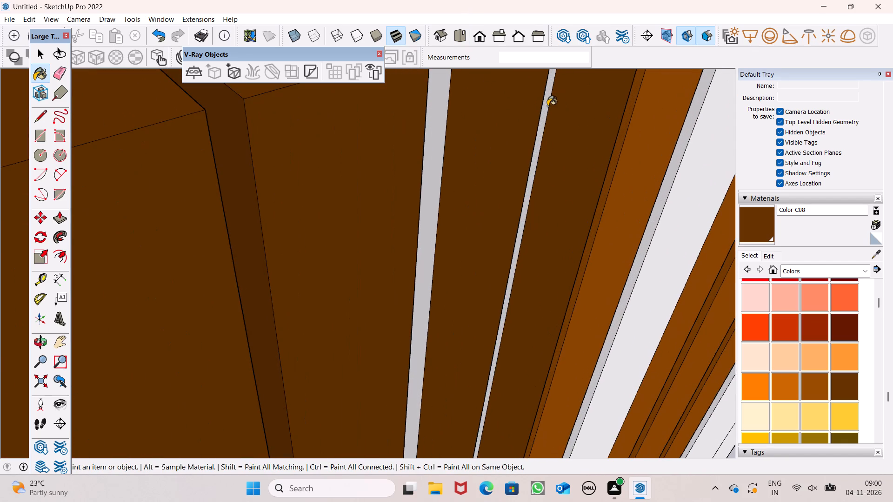
left_click(440, 120)
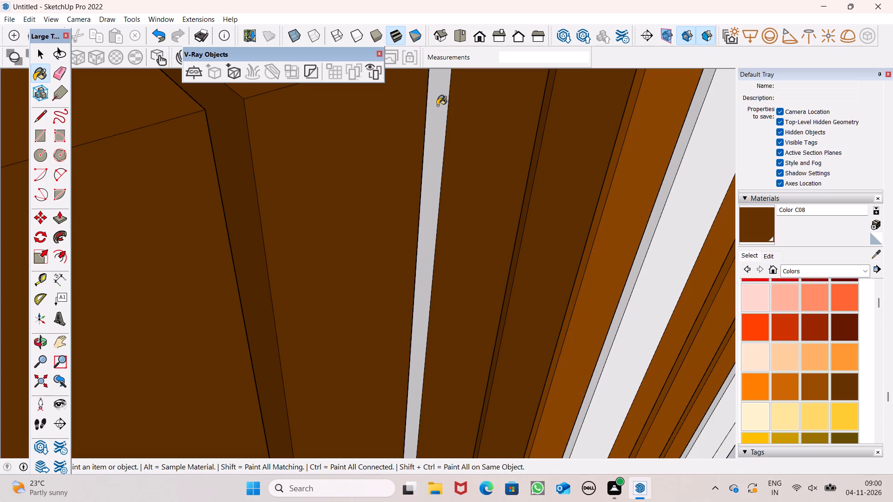
Paint the remaining white sides of the last two dark fins next to the lighter brown strip with Color C08.
scroll(435, 119, "down", 12)
middle_click_drag(467, 164, 373, 181)
scroll(375, 183, "up", 1)
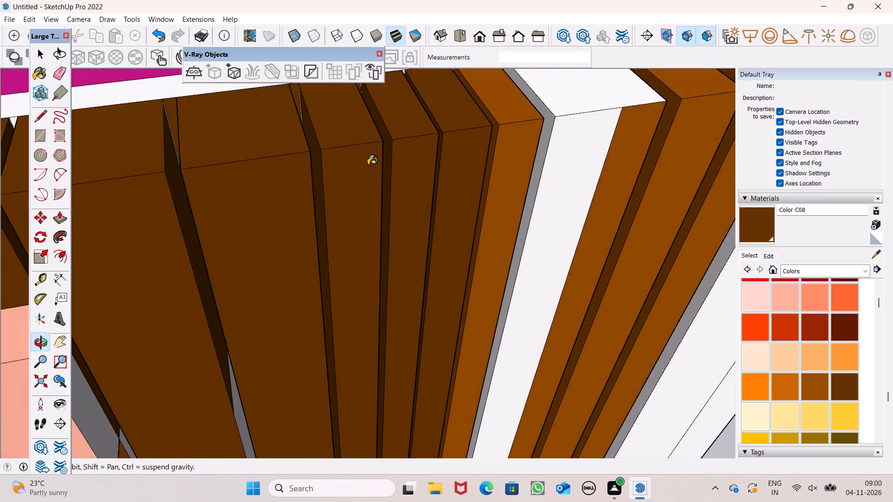
scroll(368, 165, "down", 6)
middle_click_drag(356, 156, 140, 91)
scroll(304, 93, "up", 2)
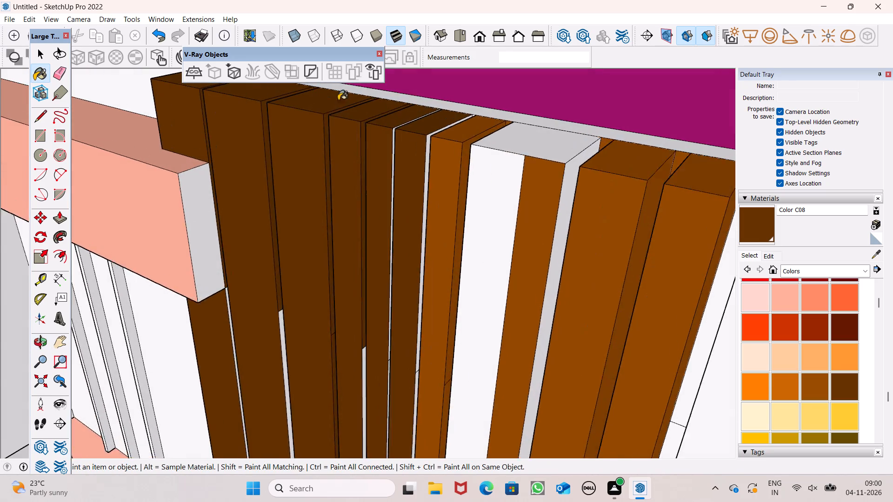
scroll(338, 100, "up", 6)
scroll(416, 148, "up", 6)
left_click_drag(407, 142, 412, 145)
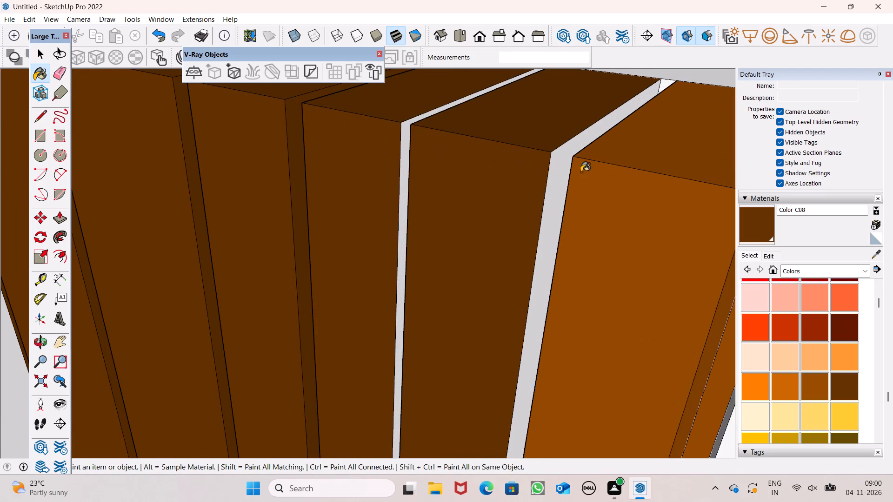
left_click(560, 159)
left_click(409, 127)
Paint the top and the white front part of the upper projecting block with Color C08.
scroll(404, 125, "down", 6)
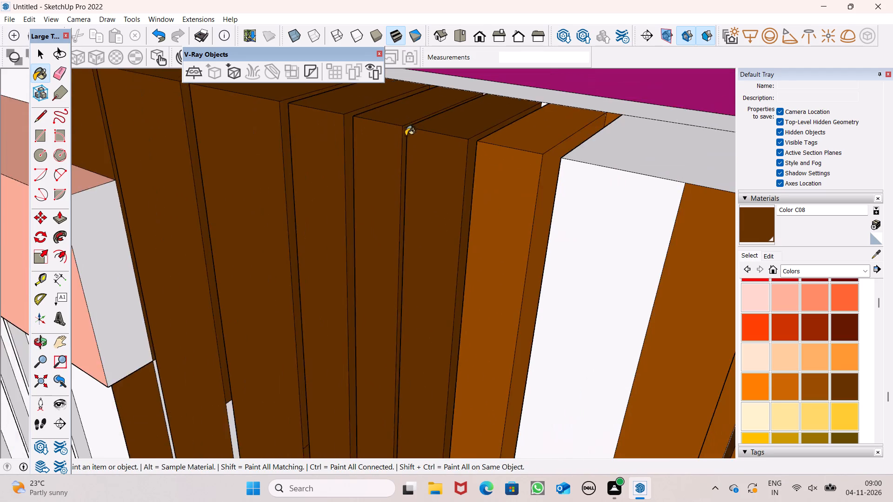
scroll(406, 136, "down", 8)
middle_click_drag(424, 155, 513, 224)
scroll(457, 154, "down", 7)
scroll(536, 167, "up", 5)
left_click(519, 166)
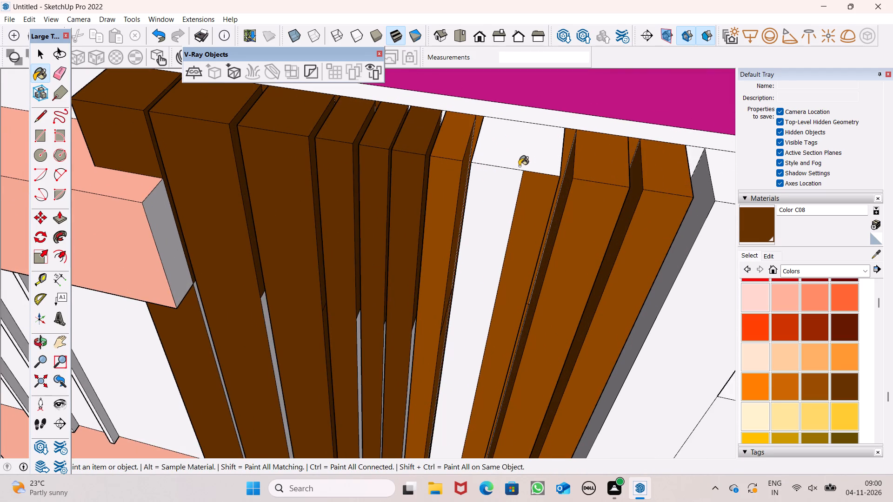
left_click(495, 186)
Paint the white underside of the upper projecting block with Color C08.
scroll(506, 165, "down", 6)
middle_click_drag(527, 284, 539, 86)
scroll(539, 86, "up", 1)
scroll(513, 108, "down", 11)
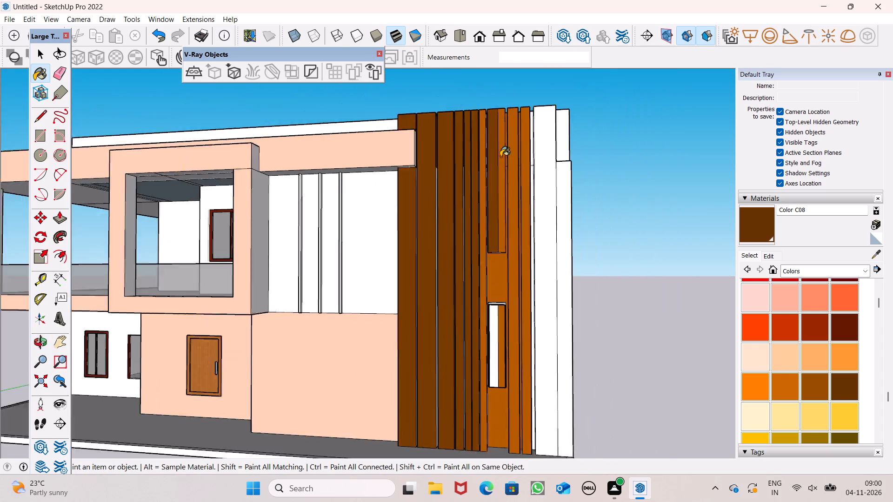
scroll(500, 157, "down", 2)
middle_click_drag(517, 291, 489, 138)
scroll(489, 138, "up", 8)
scroll(467, 172, "up", 5)
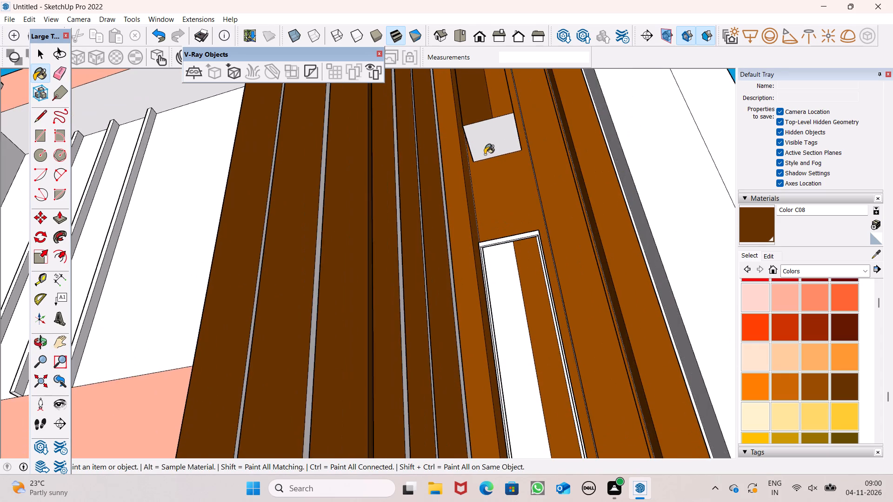
left_click(491, 136)
Paint the white front frame of the lower projecting block with Color C08.
scroll(492, 135, "down", 5)
scroll(502, 199, "up", 1)
middle_click_drag(502, 199, 544, 302)
scroll(543, 301, "up", 5)
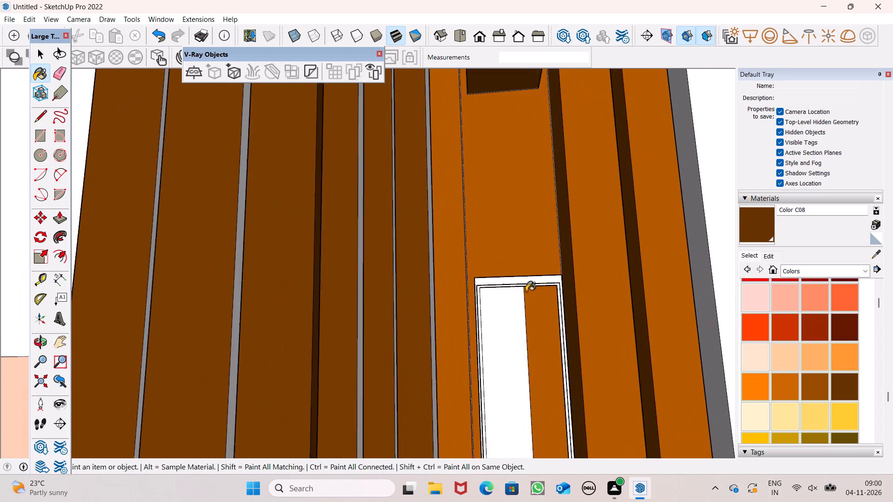
scroll(526, 291, "up", 10)
left_click(453, 260)
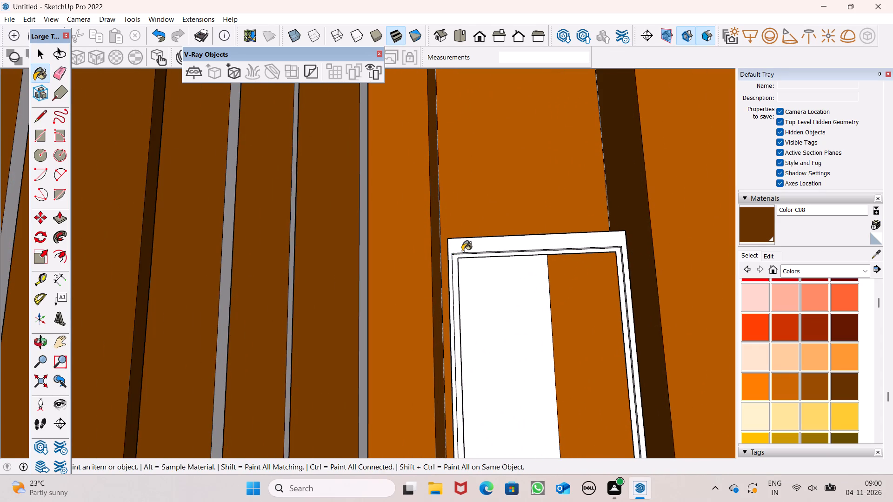
left_click(462, 243)
Paint the white half of the panel inside the lower projecting block's frame with Color C08.
scroll(500, 192, "down", 8)
scroll(455, 158, "down", 3)
middle_click_drag(506, 192, 464, 100)
scroll(465, 101, "up", 4)
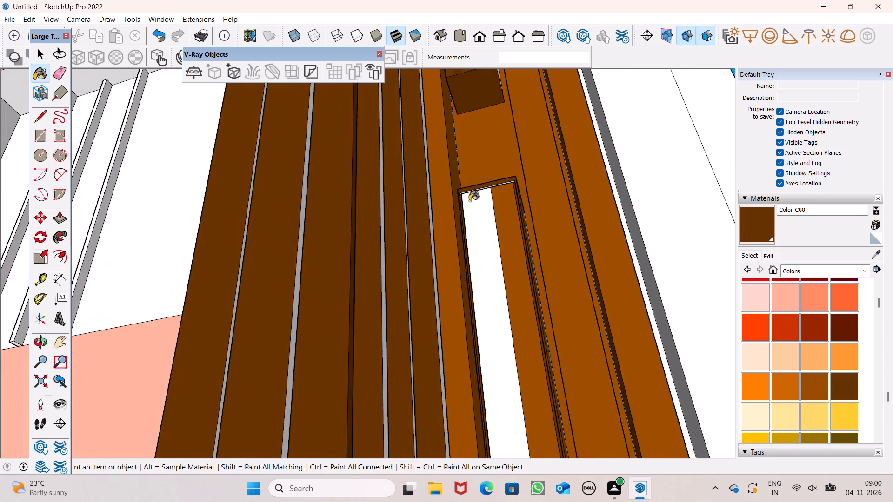
scroll(469, 201, "up", 11)
middle_click(469, 203)
left_click(486, 159)
left_click(491, 214)
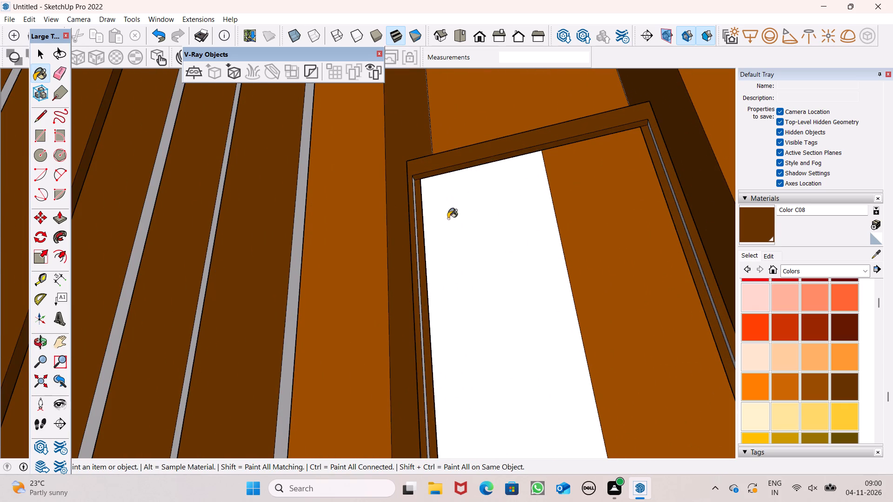
Paint the unpainted top edge and adjacent narrow side strip of the lower block's dark panel half with Color C08.
middle_click_drag(451, 227, 537, 353)
scroll(652, 267, "up", 7)
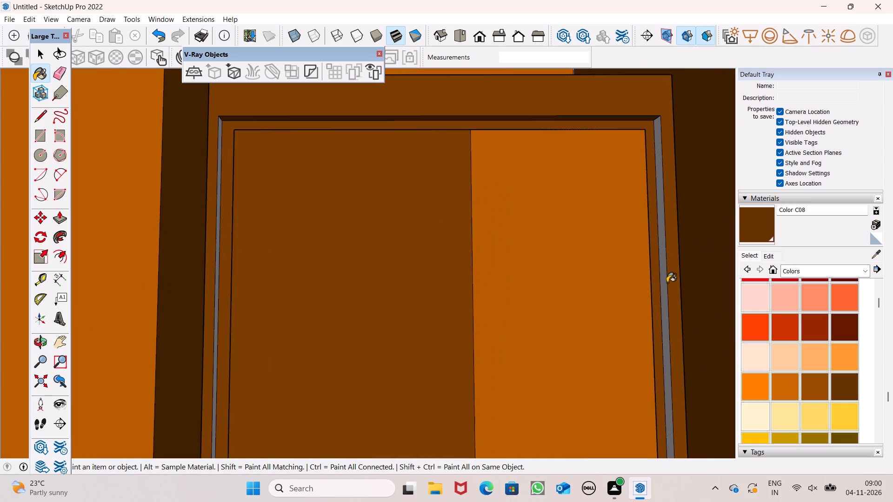
left_click(667, 283)
scroll(436, 165, "down", 5)
middle_click_drag(367, 154, 171, 250)
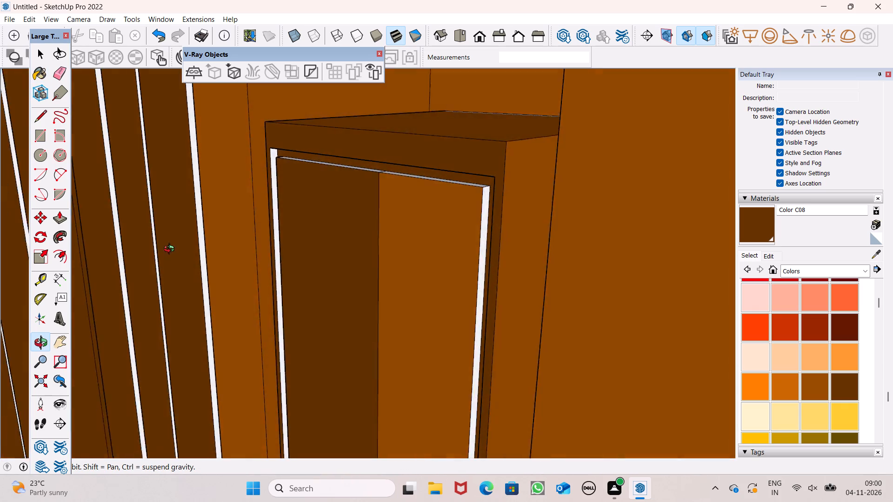
middle_click_drag(171, 250, 303, 352)
scroll(263, 209, "up", 6)
left_click(320, 203)
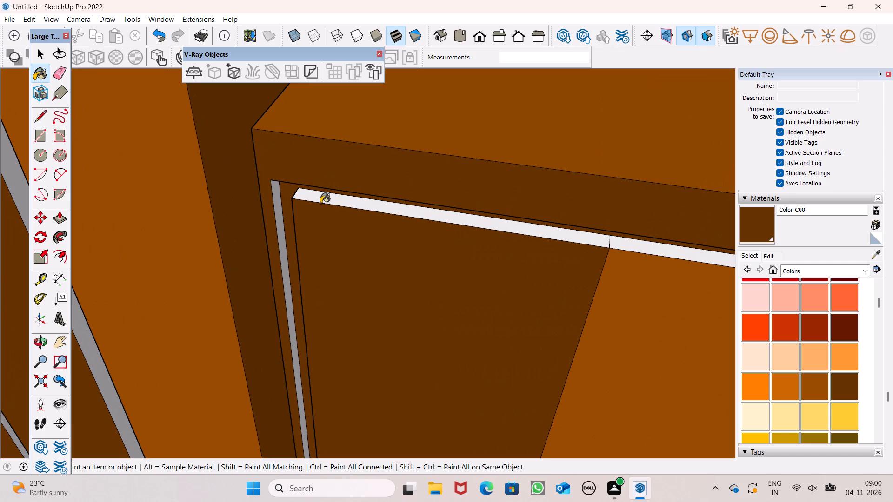
left_click(320, 197)
left_click(278, 208)
scroll(286, 170, "down", 8)
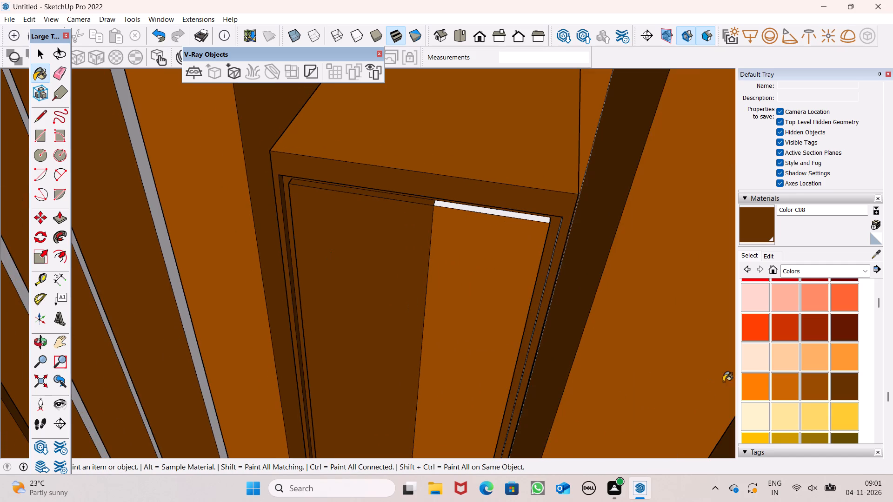
Paint the narrow grey frame strip beside the lighter half of the lower block's panel with Color C08.
middle_click_drag(484, 314, 592, 279)
scroll(492, 274, "up", 6)
left_click(516, 257)
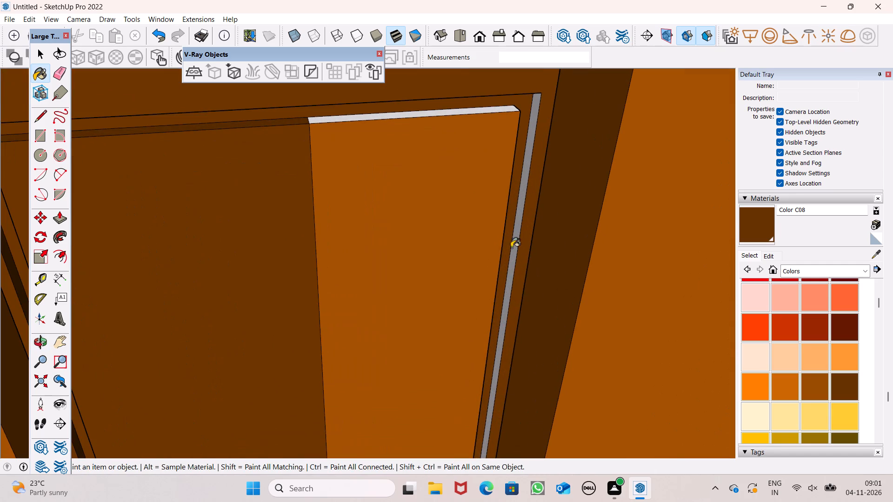
scroll(439, 193, "down", 4)
scroll(496, 191, "up", 8)
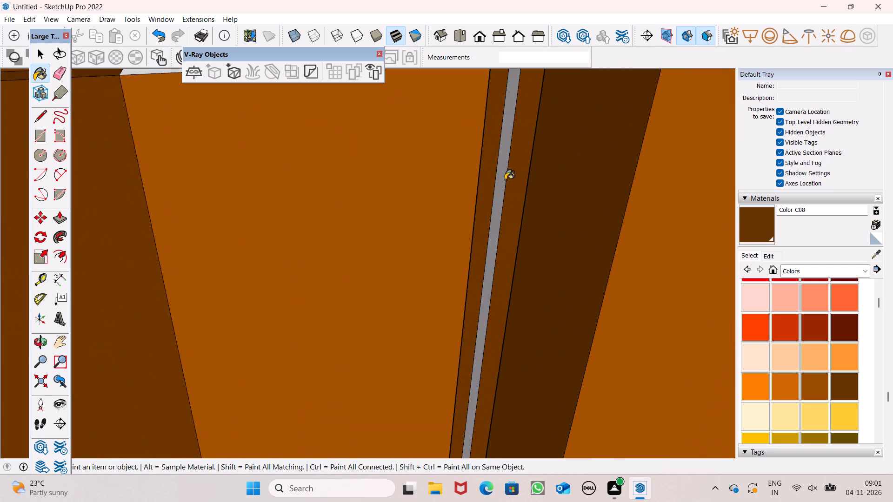
left_click(506, 179)
scroll(497, 181, "up", 7)
left_click_drag(513, 184, 506, 184)
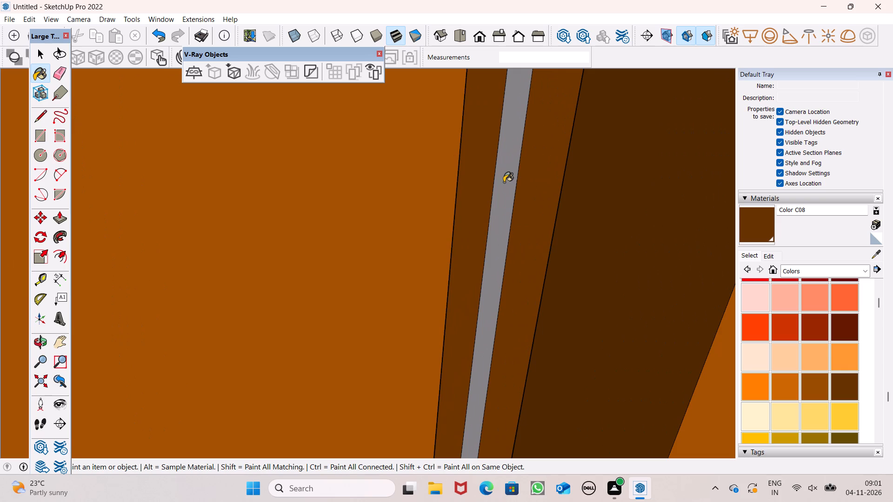
scroll(401, 166, "down", 16)
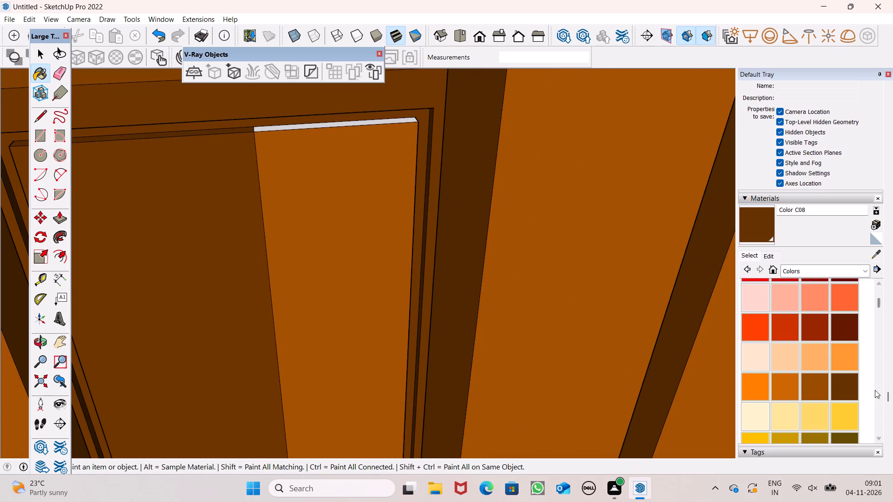
Paint the white top edge of the lower block's lighter panel half with Color C07.
left_click(816, 376)
scroll(353, 165, "up", 3)
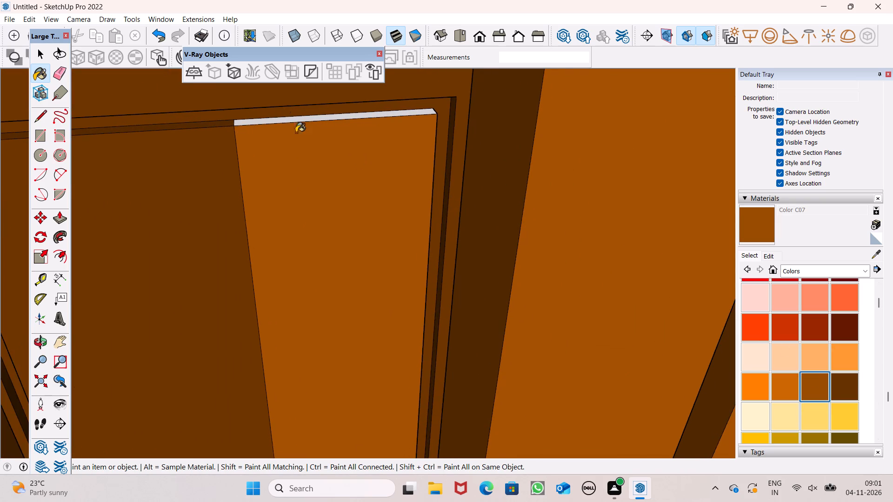
middle_click_drag(300, 148, 315, 196)
left_click(250, 121)
scroll(346, 121, "down", 16)
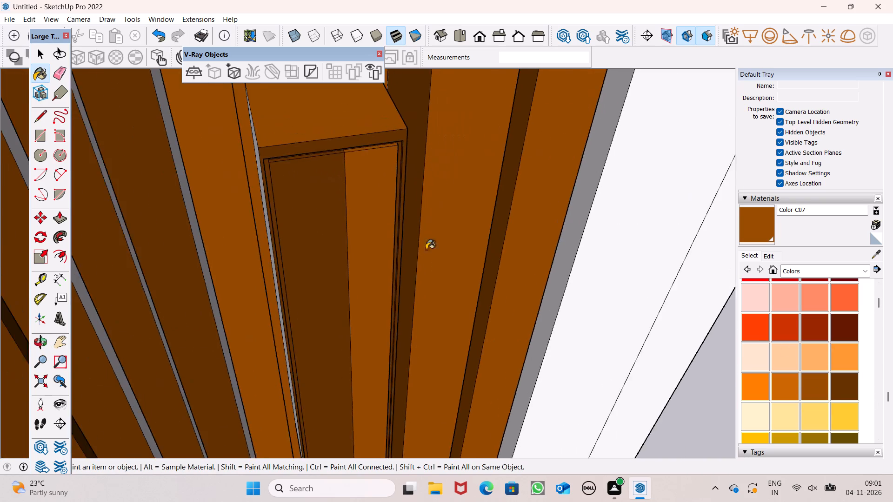
Paint the lower block's grey outer side and the thin side edge of its dark panel half with Color C08.
middle_click_drag(433, 271, 362, 115)
scroll(362, 115, "up", 1)
scroll(361, 122, "down", 5)
middle_click_drag(248, 177, 94, 185)
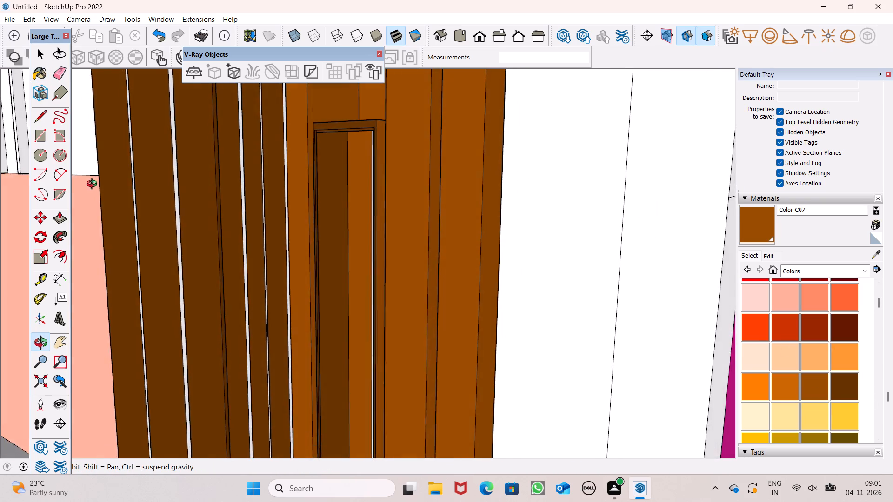
middle_click_drag(94, 185, 331, 222)
scroll(299, 193, "up", 5)
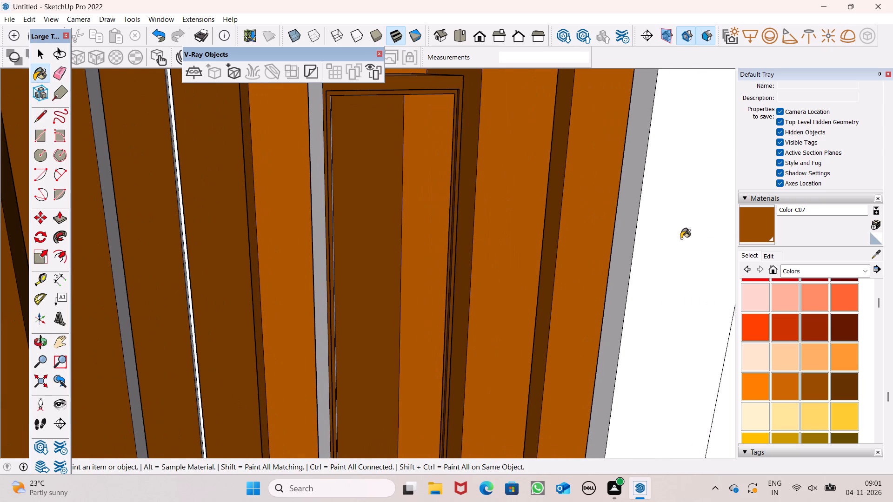
left_click(845, 391)
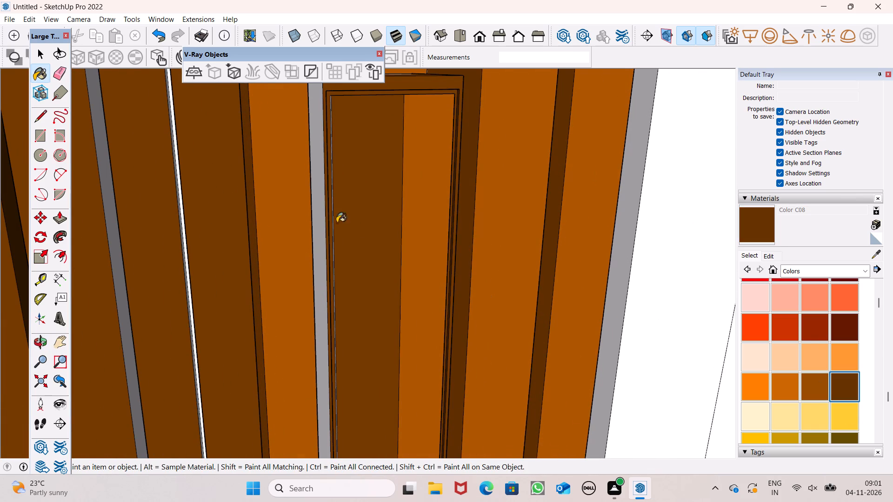
scroll(306, 213, "up", 5)
left_click(329, 213)
middle_click_drag(350, 244, 277, 292)
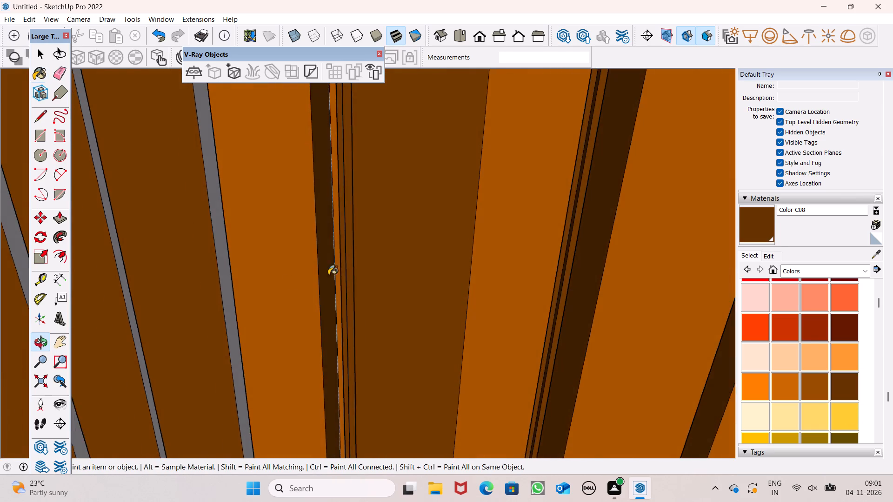
scroll(331, 274, "up", 5)
middle_click_drag(407, 266, 327, 289)
scroll(383, 266, "up", 9)
middle_click_drag(367, 247, 504, 236)
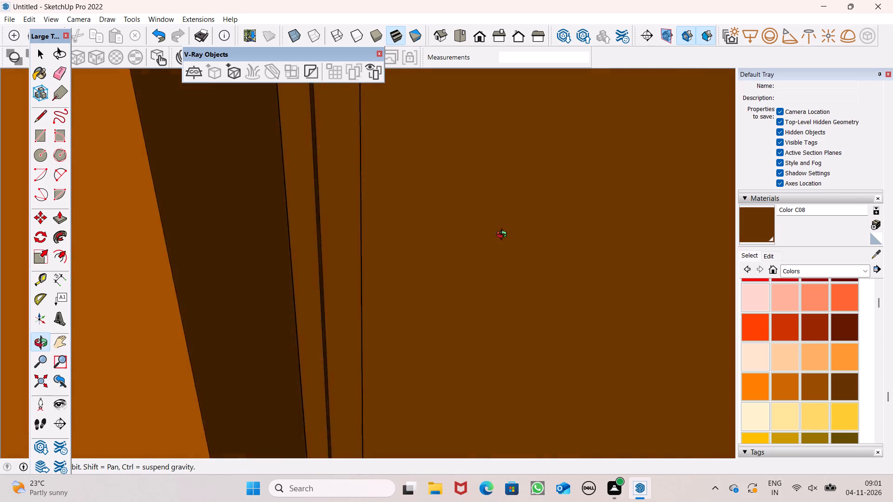
middle_click_drag(504, 236, 561, 224)
left_click(353, 254)
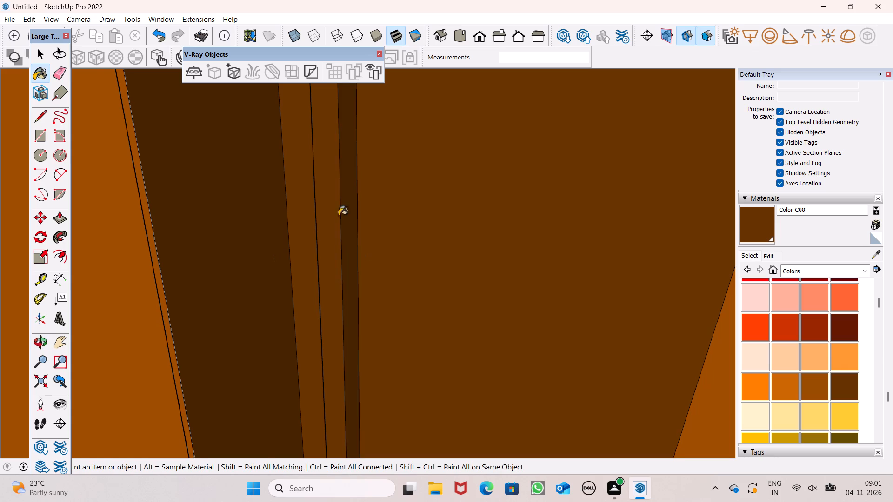
Paint the thin grey side edge of the lower block's lighter panel half with Color C07.
scroll(327, 178, "down", 8)
scroll(313, 157, "down", 14)
scroll(354, 167, "down", 14)
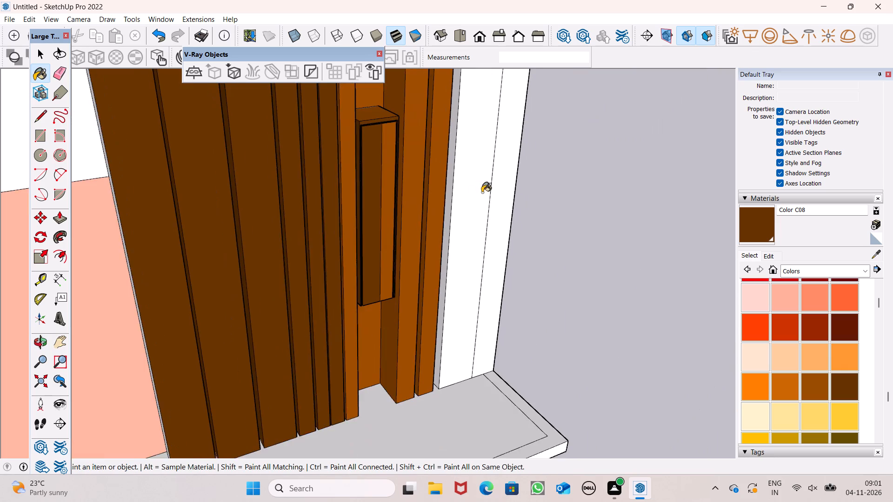
middle_click_drag(482, 192, 323, 106)
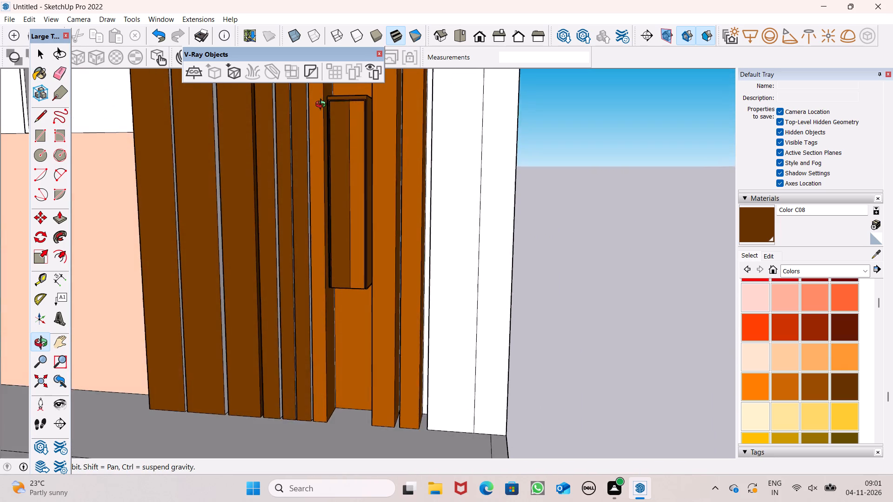
middle_click_drag(323, 106, 325, 0)
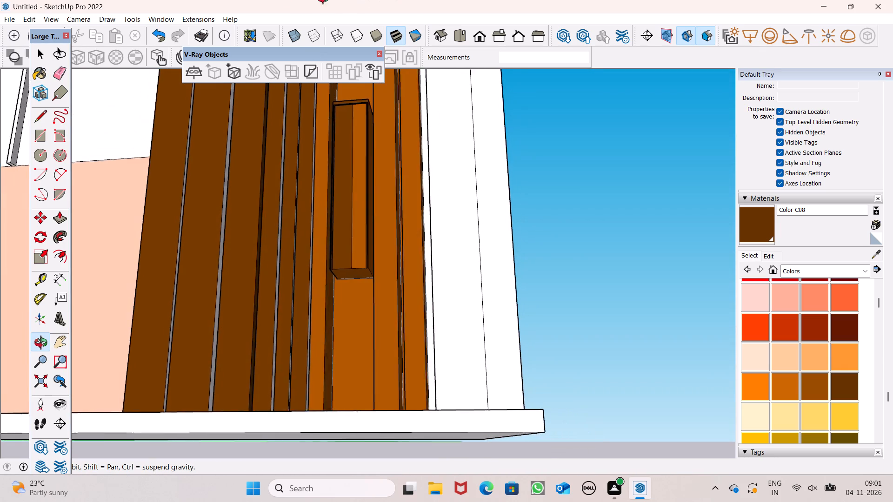
middle_click_drag(325, 0, 318, 0)
scroll(400, 278, "up", 9)
middle_click_drag(359, 204, 453, 268)
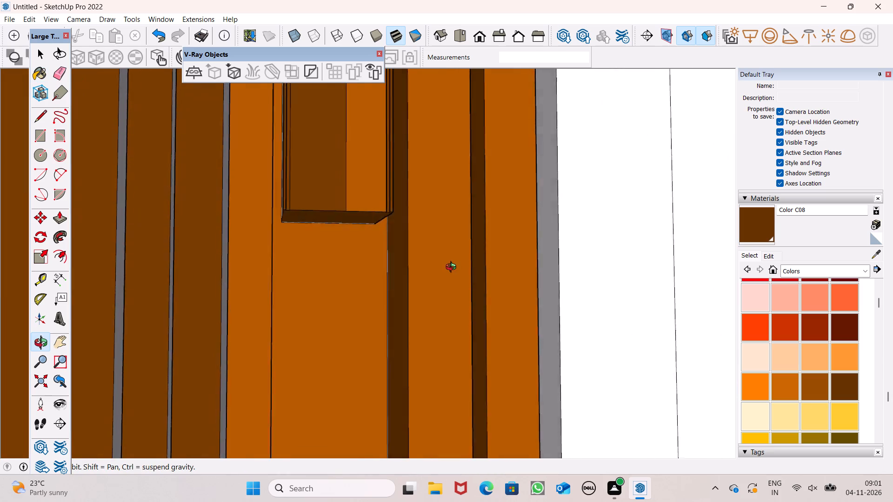
middle_click_drag(453, 268, 327, 256)
scroll(373, 151, "up", 6)
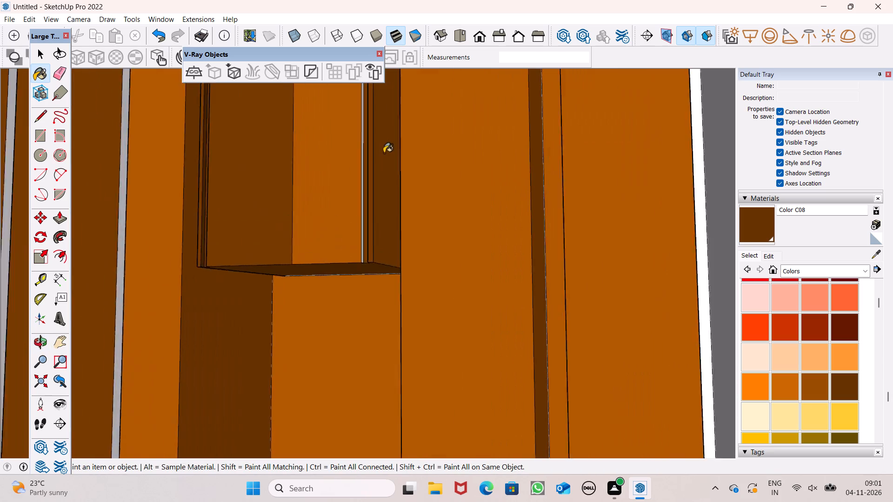
scroll(384, 153, "up", 2)
scroll(360, 196, "up", 9)
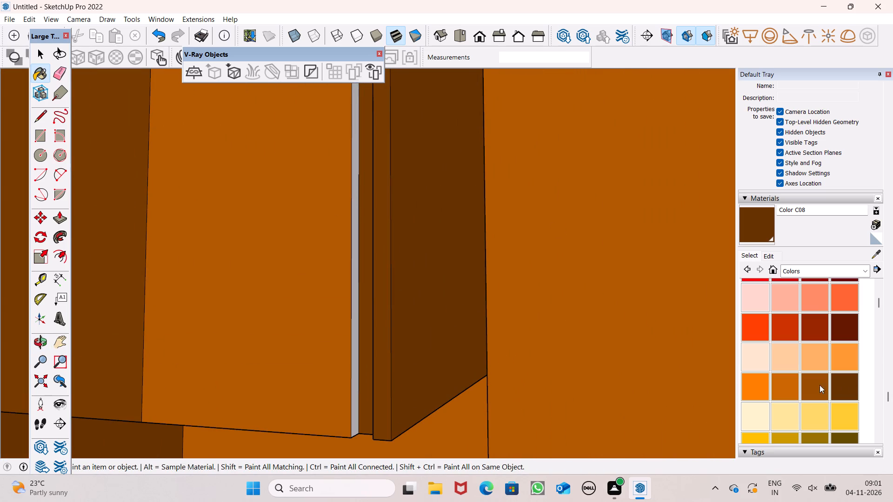
left_click(814, 384)
scroll(493, 373, "up", 2)
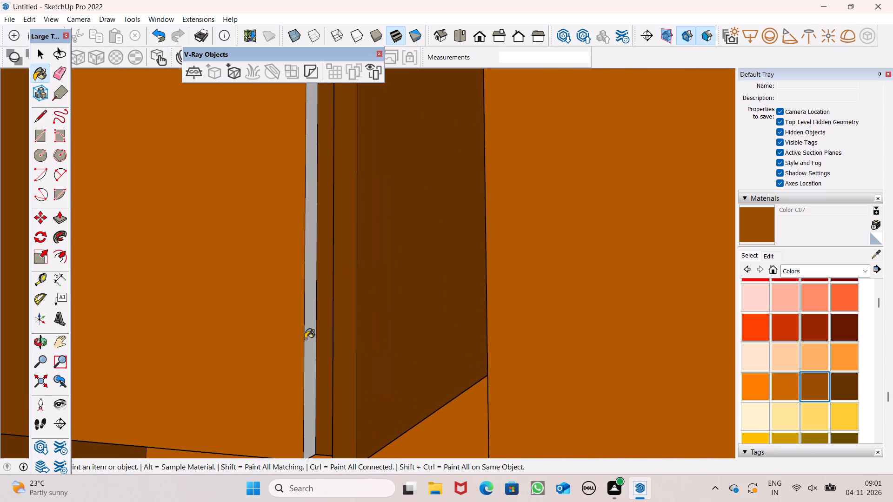
left_click(310, 331)
Paint the top and the front face of the white corner pillar beside the fins with Color C08.
scroll(352, 255, "down", 8)
middle_click_drag(374, 252, 420, 268)
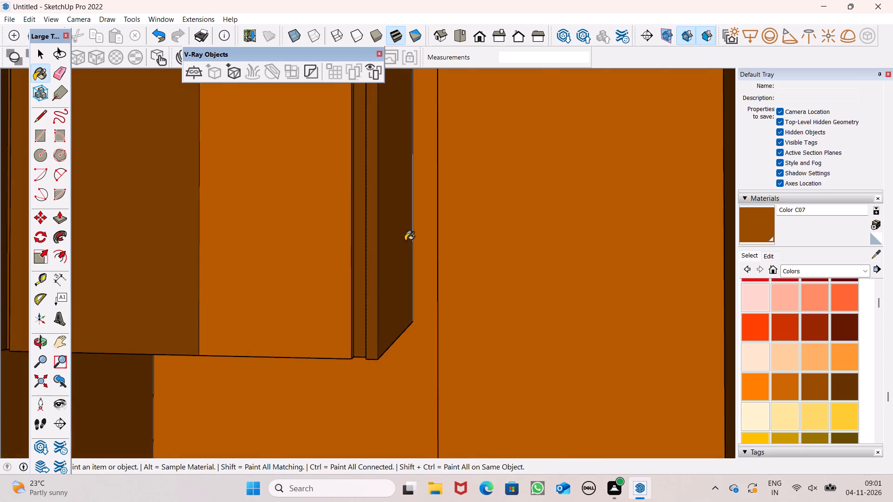
scroll(405, 241, "down", 20)
scroll(405, 241, "down", 7)
middle_click_drag(398, 228, 406, 377)
scroll(406, 380, "up", 1)
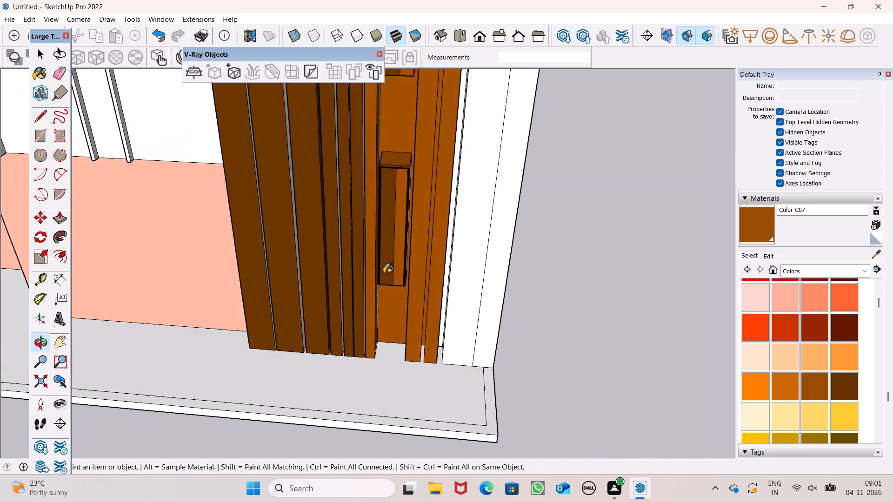
scroll(382, 265, "down", 7)
middle_click_drag(382, 264, 401, 367)
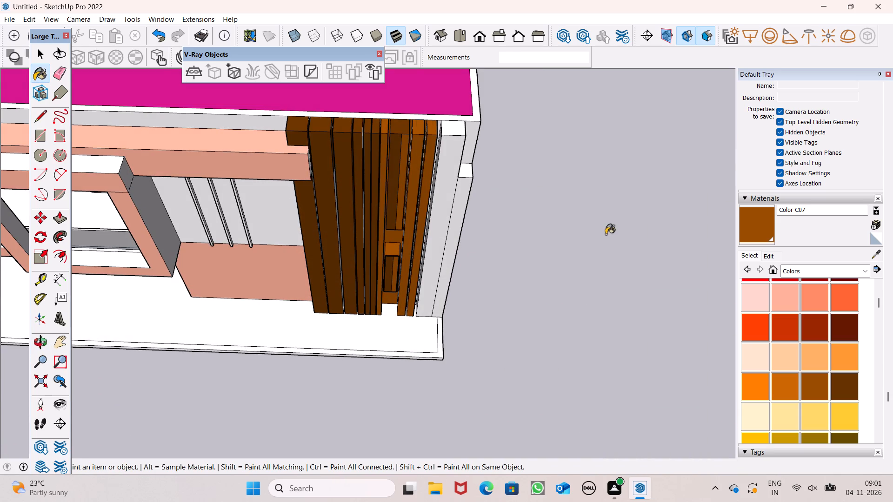
left_click(839, 384)
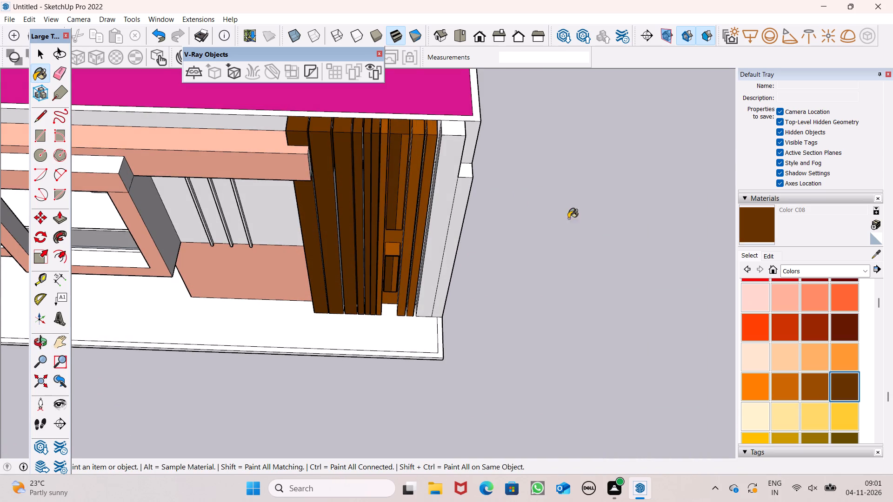
scroll(500, 197, "up", 6)
left_click(436, 75)
left_click(462, 110)
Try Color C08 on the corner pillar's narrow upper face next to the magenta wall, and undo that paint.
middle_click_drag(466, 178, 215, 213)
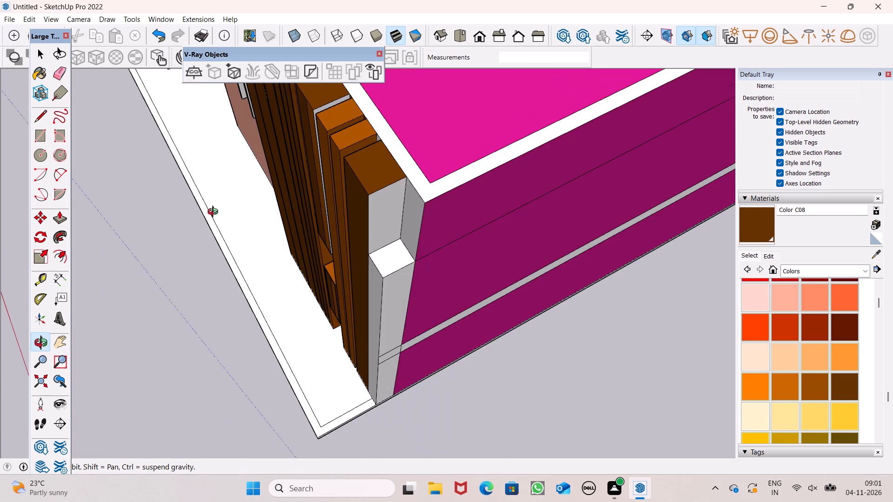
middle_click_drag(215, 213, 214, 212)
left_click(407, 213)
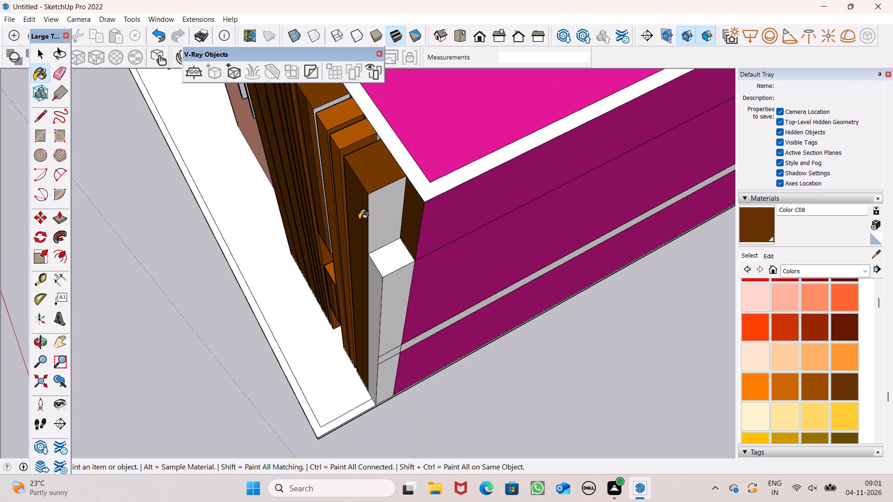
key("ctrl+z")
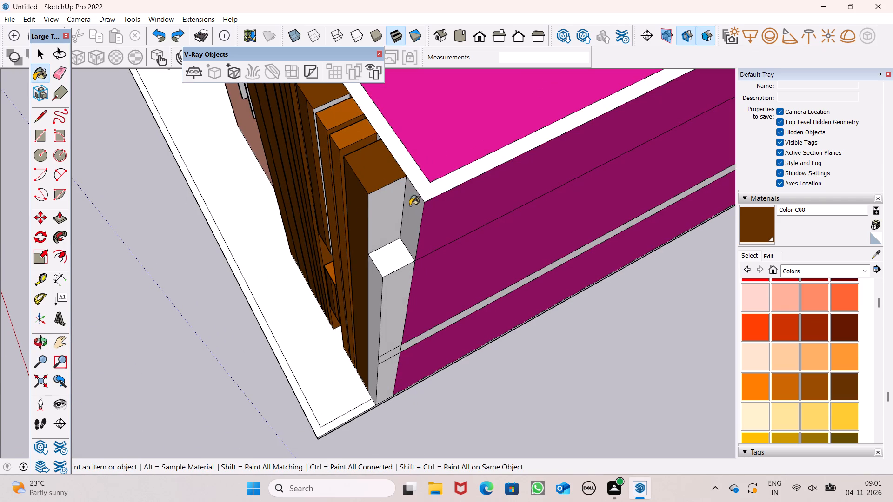
Paint the upper outer side face of the corner pillar, above its ledge, with Color C08.
left_click(368, 212)
left_click(382, 210)
scroll(356, 223, "up", 1)
middle_click_drag(357, 223, 643, 145)
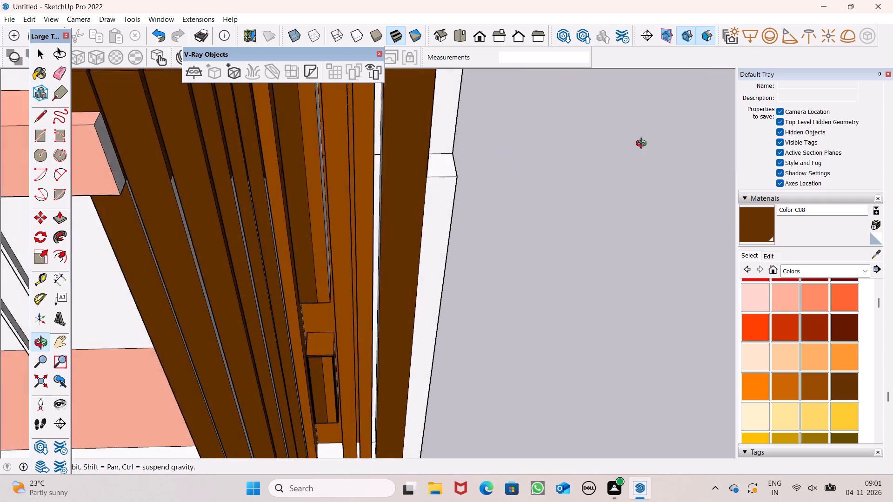
Paint the grey inner side face of the end fin nearest the corner pillar with Color C08.
middle_click_drag(643, 145, 744, 270)
scroll(203, 135, "up", 2)
scroll(321, 181, "up", 4)
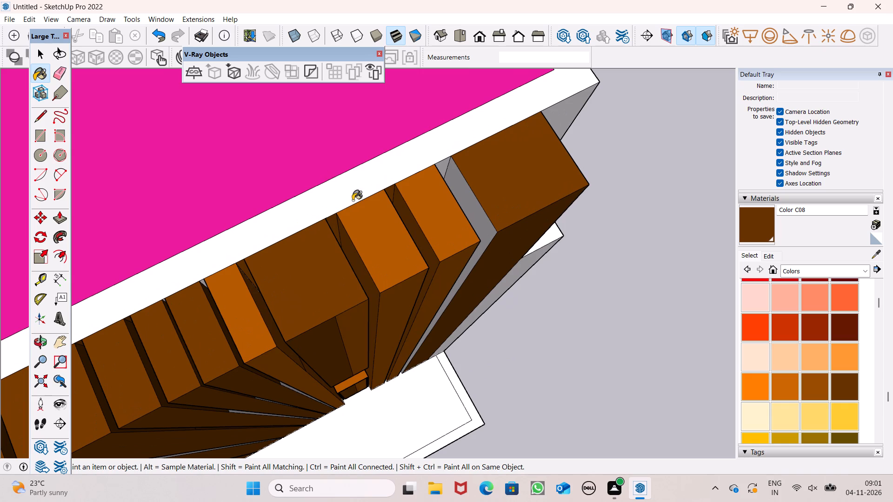
left_click(466, 190)
Paint the narrow grey side face of the upper projecting block with Color C07.
scroll(453, 175, "down", 6)
middle_click_drag(464, 339, 284, 145)
scroll(284, 145, "up", 1)
scroll(299, 154, "down", 6)
middle_click_drag(367, 204, 331, 178)
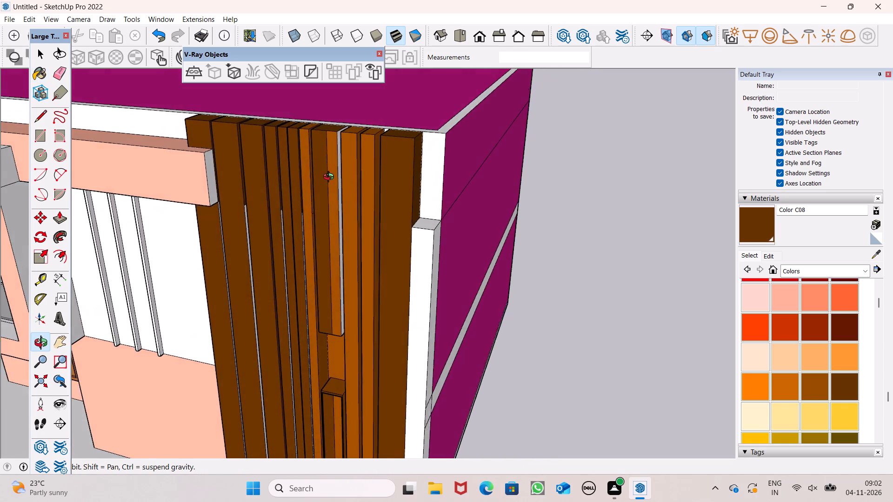
middle_click_drag(331, 178, 380, 178)
left_click(805, 379)
scroll(350, 169, "up", 5)
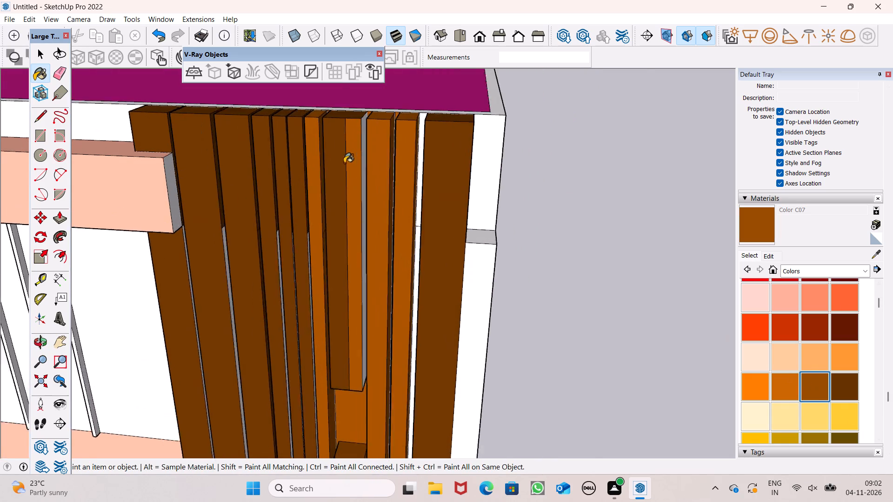
scroll(344, 163, "up", 4)
middle_click_drag(387, 152, 284, 261)
scroll(285, 261, "up", 1)
left_click(416, 83)
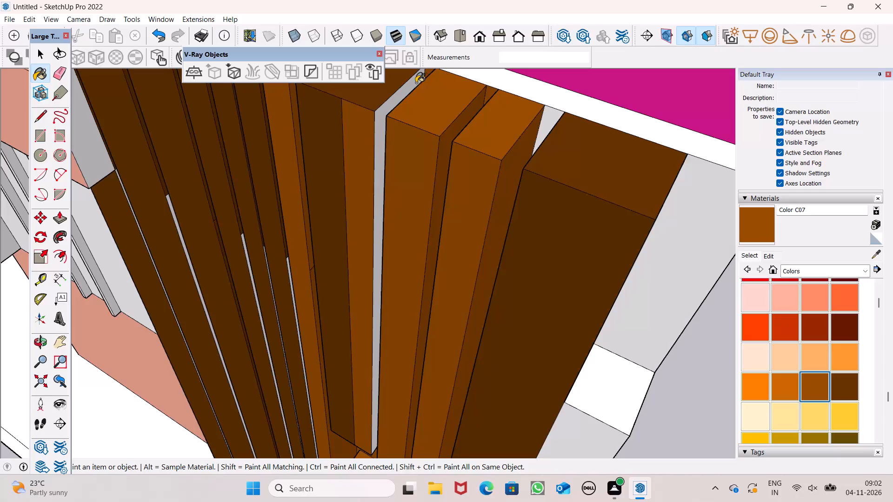
Paint the upper and lower white wall strips in the gap beside the end fin with Color C07.
left_click(549, 116)
scroll(490, 147, "down", 11)
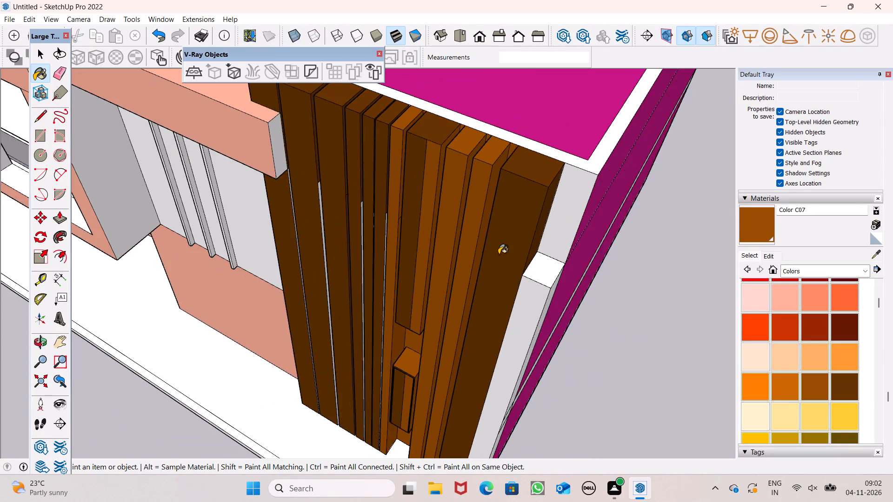
middle_click_drag(499, 254, 590, 128)
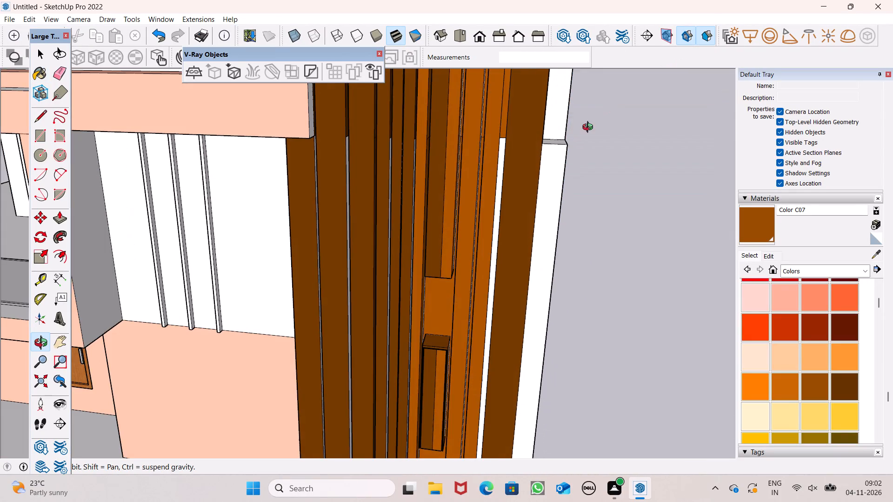
middle_click_drag(590, 128, 589, 129)
scroll(479, 212, "up", 9)
left_click(530, 146)
Paint the white strip in the dark fins' gap nearest the projecting blocks with Color C08.
scroll(498, 182, "up", 1)
middle_click_drag(498, 182, 528, 207)
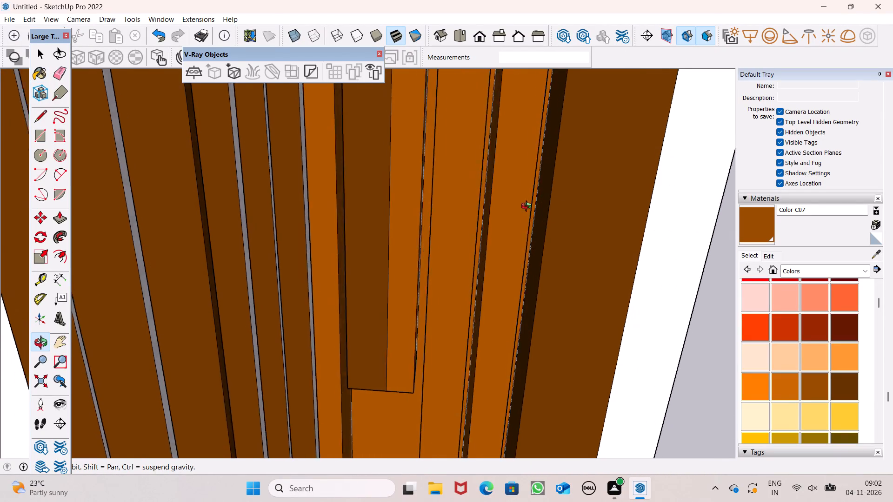
middle_click_drag(528, 207, 569, 211)
scroll(465, 162, "down", 14)
scroll(265, 207, "up", 5)
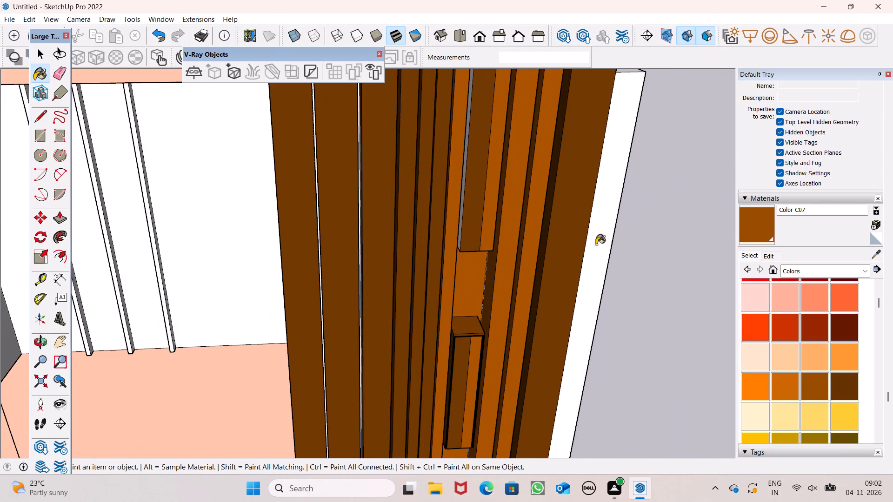
scroll(474, 250, "down", 10)
middle_click_drag(486, 258, 226, 425)
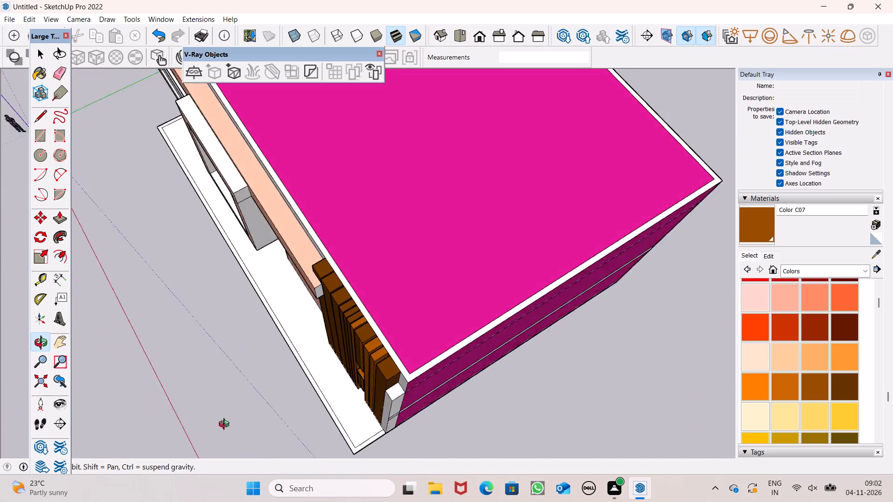
middle_click_drag(226, 425, 253, 220)
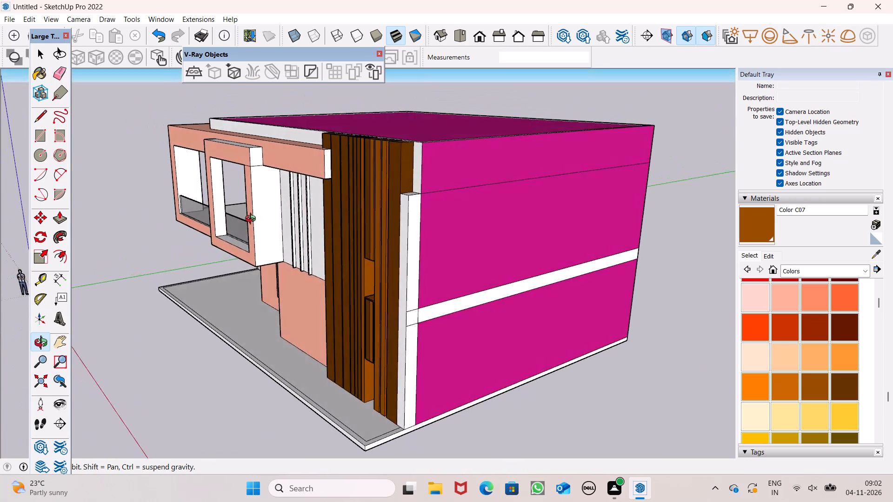
middle_click_drag(253, 220, 282, 179)
scroll(335, 275, "up", 10)
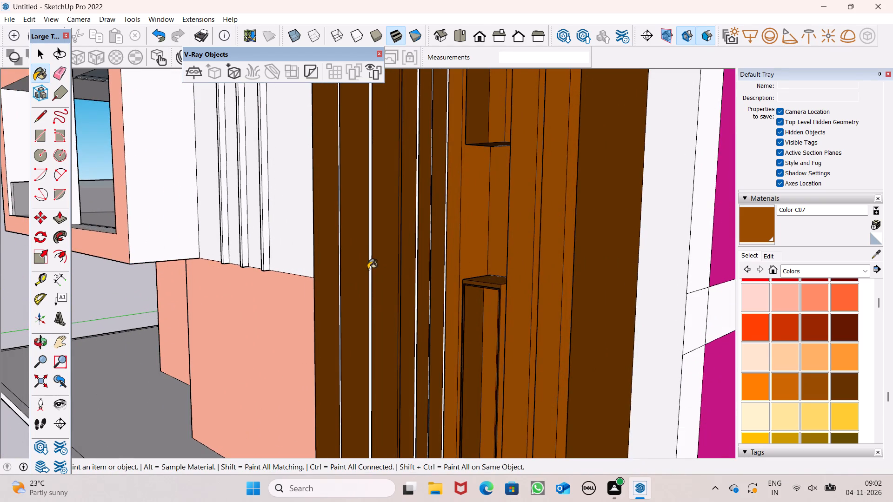
scroll(429, 330, "up", 7)
middle_click_drag(472, 308, 395, 363)
scroll(391, 361, "up", 1)
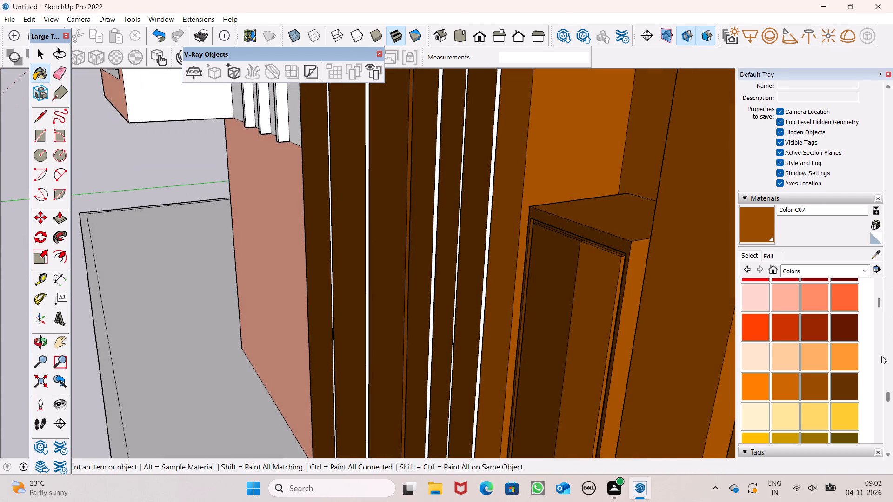
left_click(846, 391)
scroll(421, 337, "up", 3)
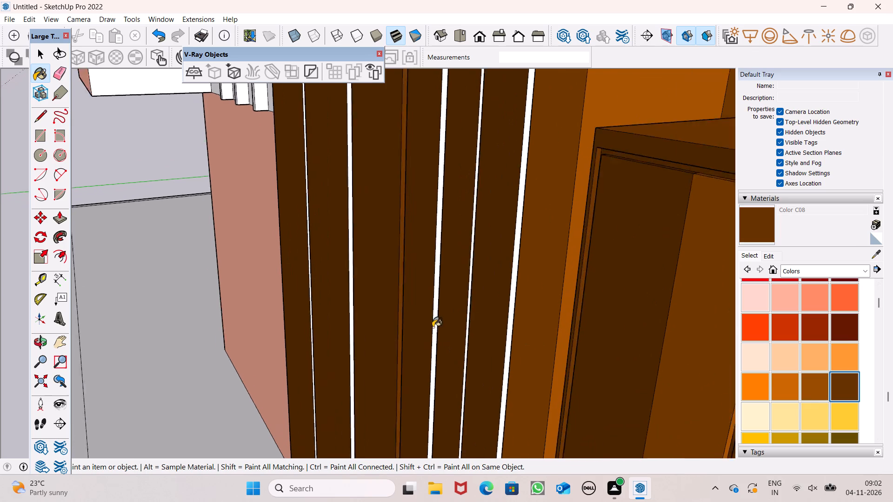
scroll(433, 327, "up", 3)
scroll(528, 295, "up", 4)
left_click(547, 280)
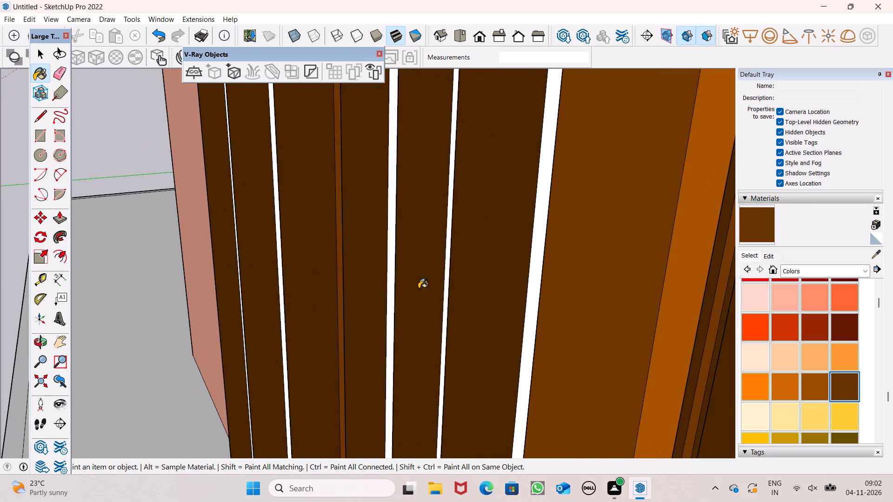
scroll(452, 296, "up", 5)
left_click(593, 302)
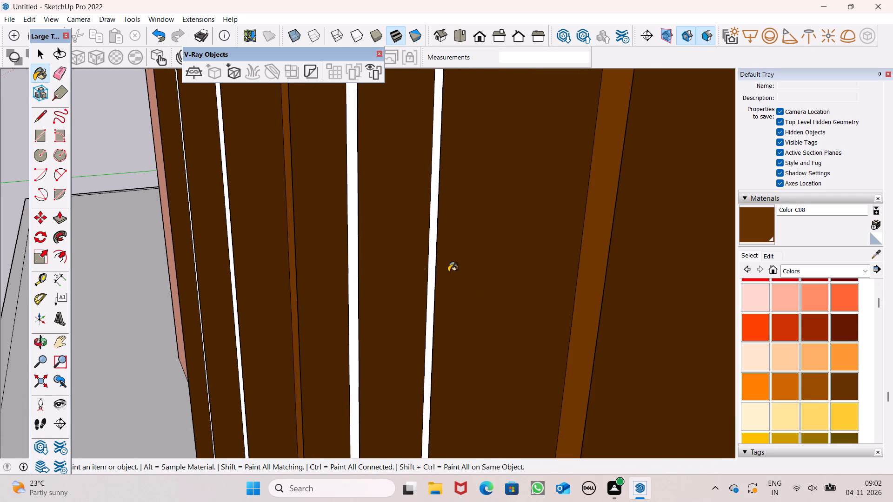
Paint the grey fin side face and the white wall strip beside it in the adjacent gap with Color C08.
scroll(499, 281, "down", 5)
middle_click_drag(564, 291, 821, 344)
scroll(370, 272, "up", 1)
middle_click_drag(363, 271, 292, 294)
scroll(299, 281, "up", 8)
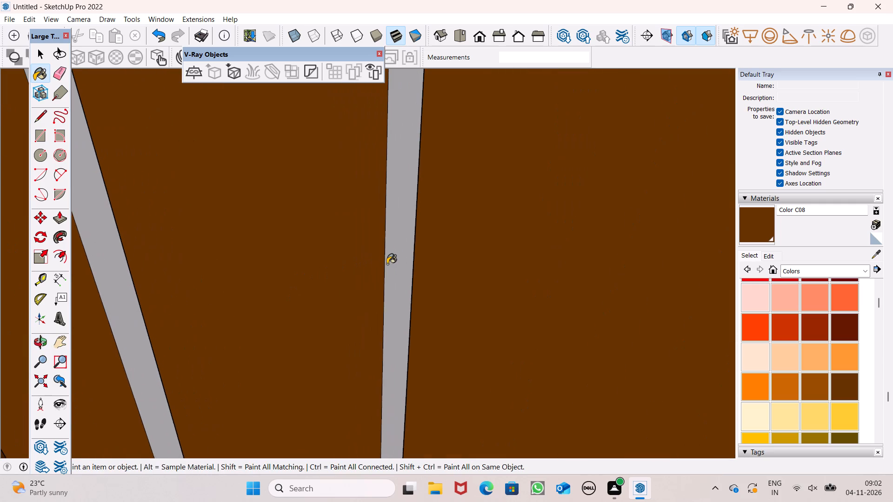
left_click(393, 259)
middle_click_drag(395, 257, 458, 308)
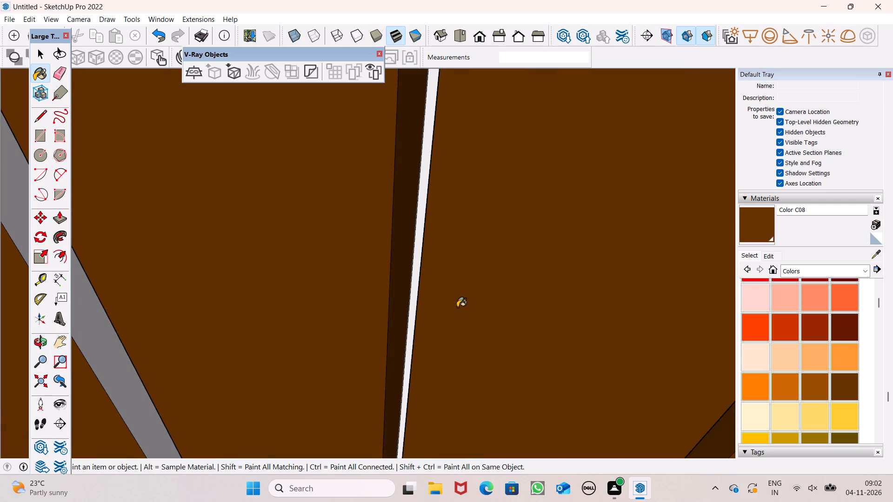
left_click(414, 240)
scroll(413, 239, "down", 4)
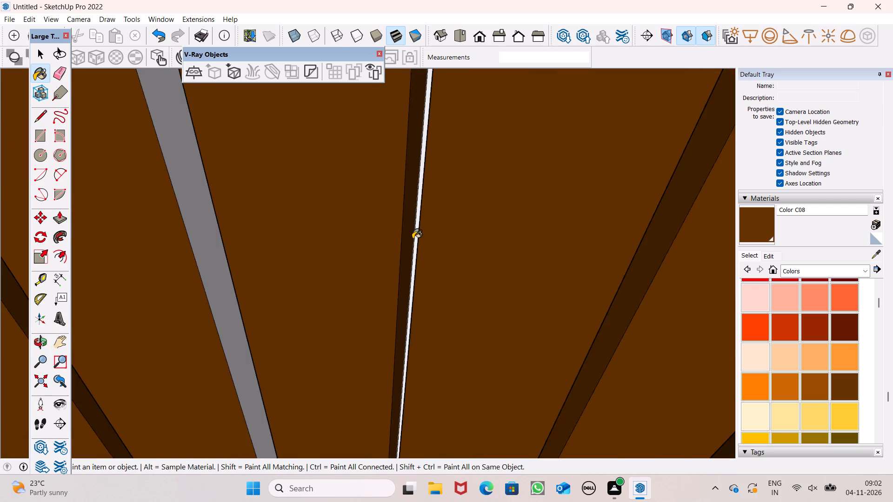
middle_click_drag(413, 238, 446, 266)
middle_click_drag(446, 264, 442, 259)
scroll(453, 250, "up", 9)
middle_click_drag(456, 232, 406, 248)
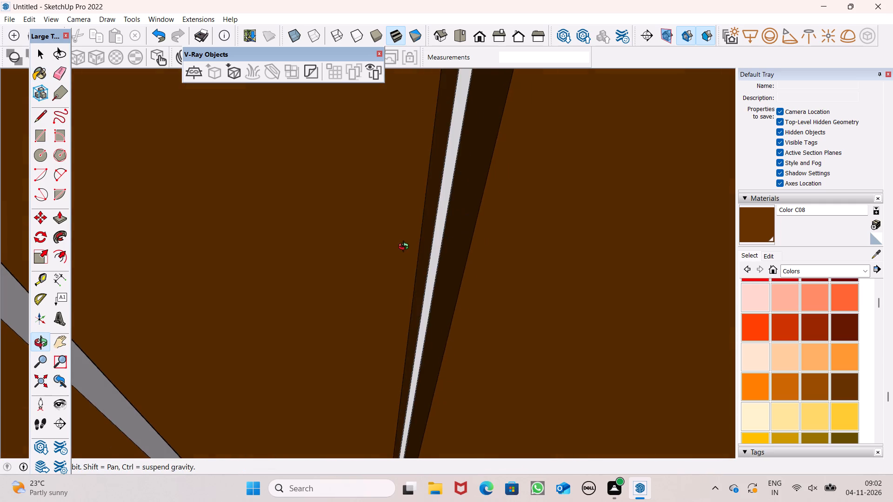
middle_click_drag(406, 248, 413, 239)
left_click(446, 191)
scroll(425, 190, "down", 10)
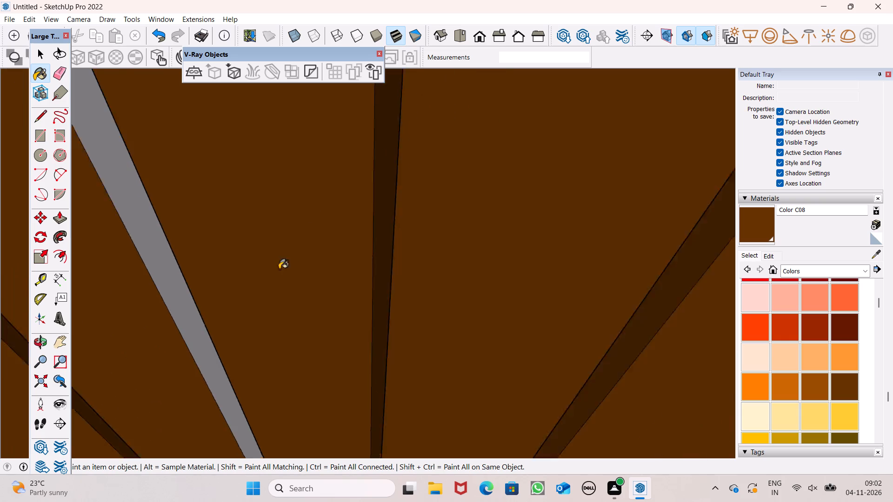
Paint the white wall strip in another gap between the narrow dark fins with Color C08.
scroll(279, 269, "down", 9)
middle_click_drag(528, 314, 553, 267)
scroll(386, 269, "up", 7)
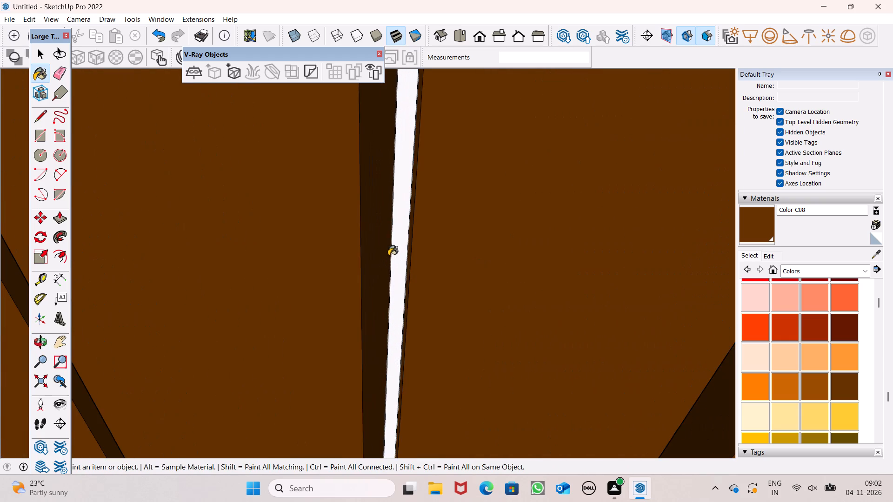
left_click(397, 230)
scroll(452, 250, "down", 8)
Paint the white wall strip and grey fin side face in the next gap towards the peach wall with Color C08.
scroll(493, 253, "down", 6)
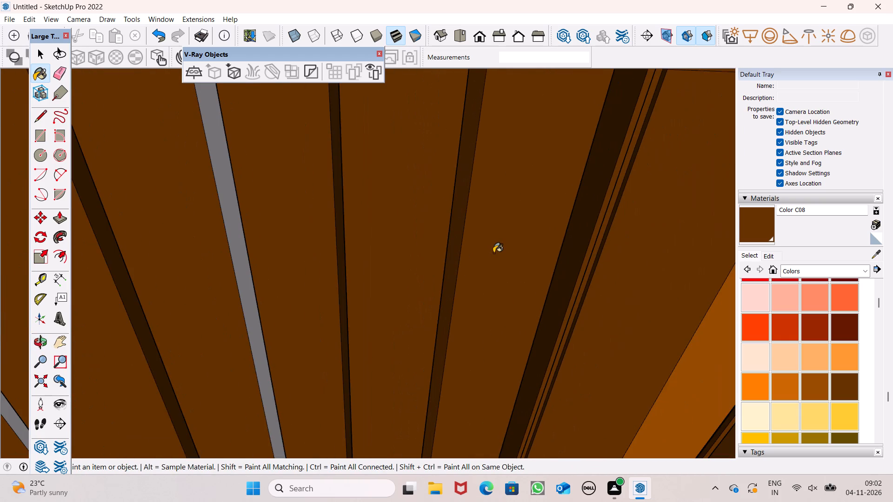
scroll(493, 262, "down", 6)
scroll(240, 262, "up", 8)
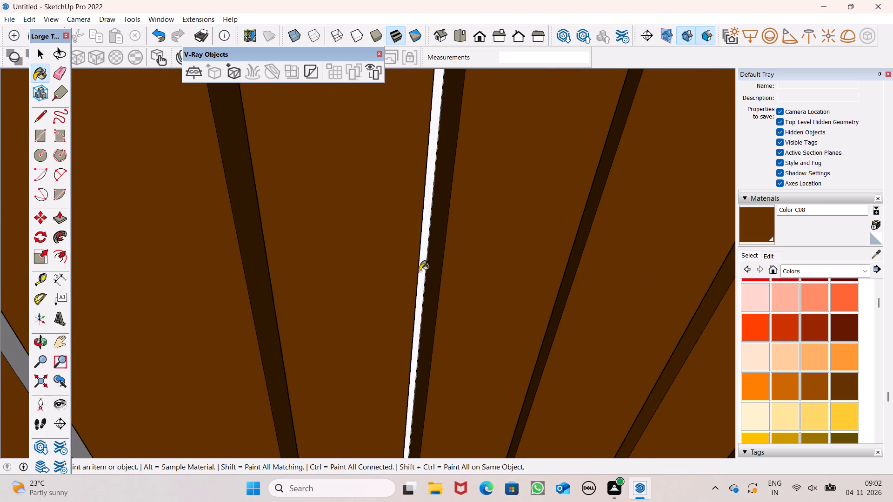
left_click(422, 246)
scroll(221, 337, "down", 1)
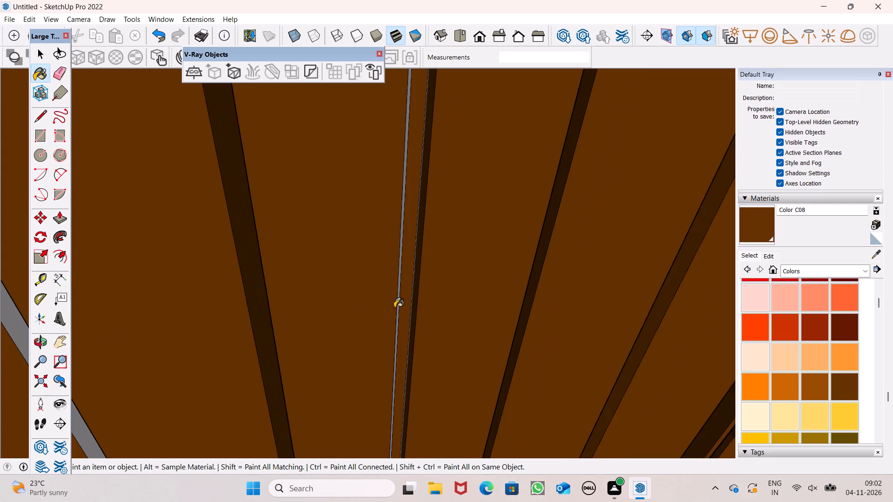
scroll(397, 307, "up", 1)
middle_click_drag(398, 307, 344, 321)
left_click(403, 265)
Paint the white wall strip and grey fin side face in the second gap from the peach wall with Color C08.
scroll(406, 257, "down", 3)
middle_click_drag(304, 315, 422, 293)
scroll(372, 252, "down", 3)
scroll(323, 220, "up", 6)
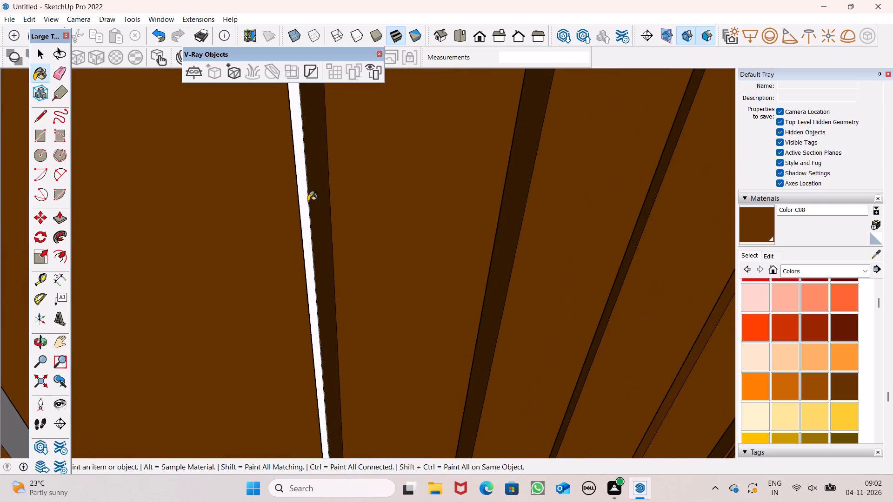
left_click(308, 201)
left_click(304, 220)
scroll(416, 192, "down", 15)
scroll(244, 206, "up", 8)
middle_click_drag(363, 245, 295, 259)
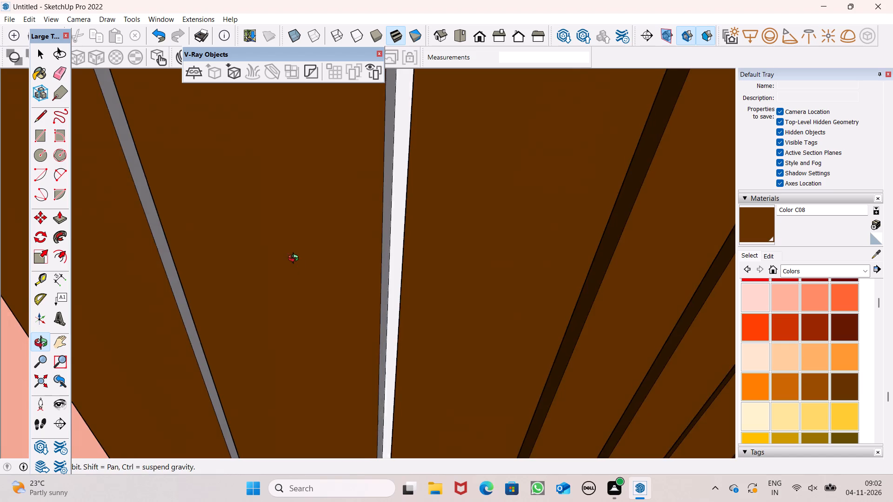
middle_click_drag(295, 259, 295, 258)
scroll(357, 216, "up", 5)
left_click(405, 201)
left_click(420, 171)
scroll(419, 171, "up", 2)
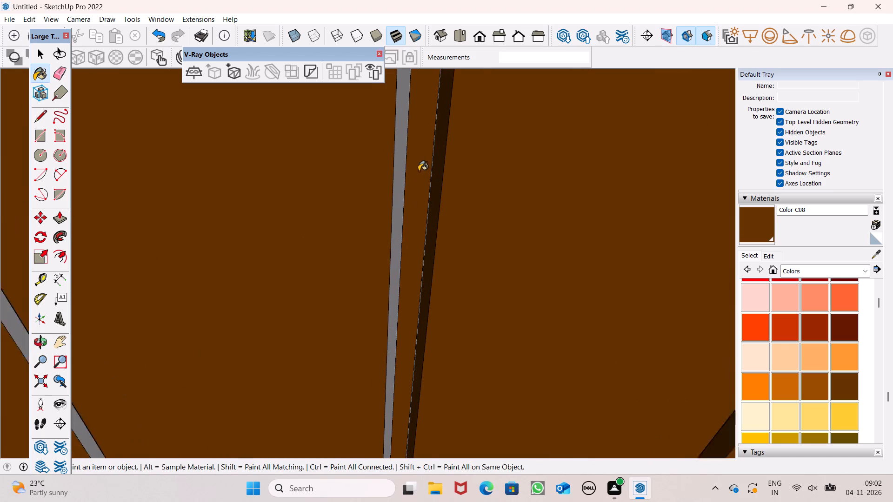
scroll(419, 171, "up", 2)
left_click(387, 182)
Paint the grey side face and white wall strip in the fin gap closest to the peach wall with Color C08.
scroll(418, 216, "down", 20)
scroll(418, 216, "down", 1)
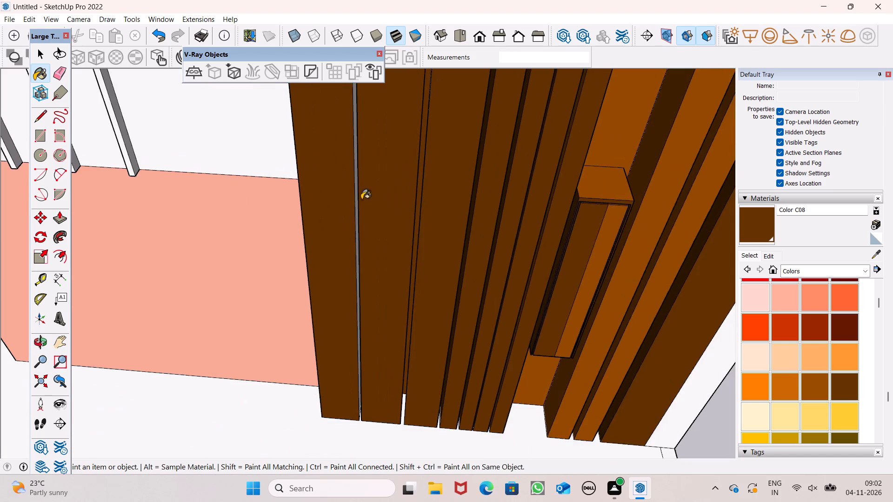
scroll(361, 199, "up", 18)
scroll(371, 222, "up", 10)
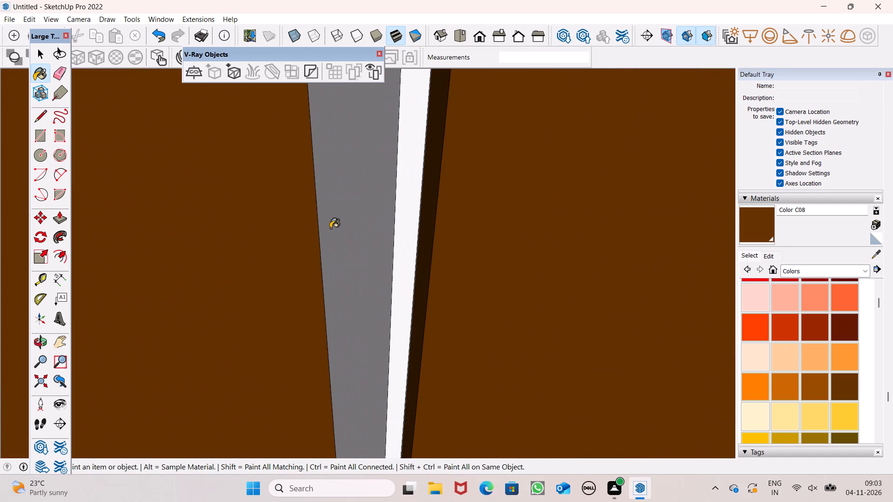
left_click_drag(329, 228, 334, 229)
left_click(404, 223)
middle_click_drag(414, 263, 433, 274)
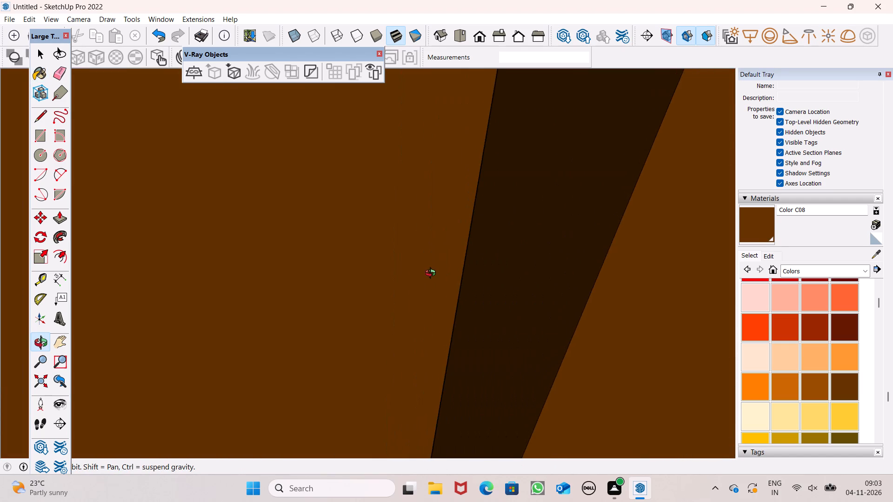
middle_click_drag(433, 274, 433, 269)
Paint the grey outer side face of the fin tower, below the peach beam, with Color C08.
scroll(375, 219, "down", 14)
scroll(356, 208, "up", 1)
scroll(358, 231, "down", 7)
scroll(358, 232, "up", 1)
scroll(358, 231, "down", 15)
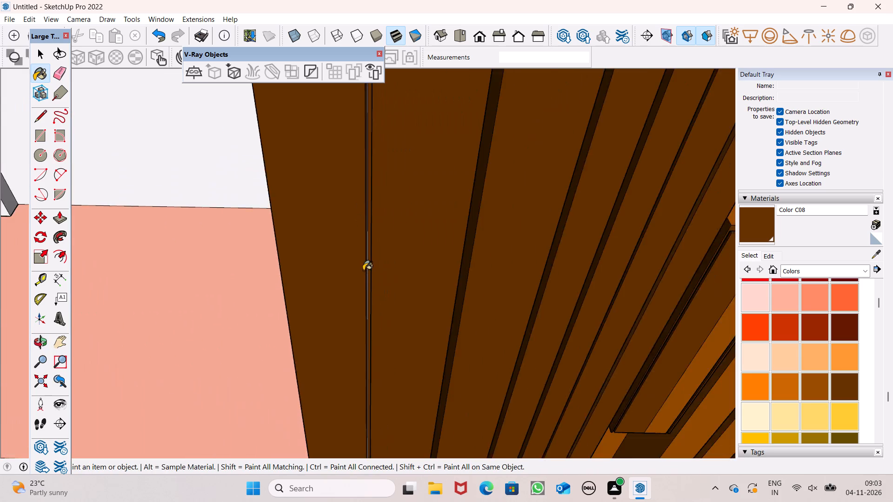
scroll(363, 271, "down", 18)
middle_click_drag(355, 291, 532, 218)
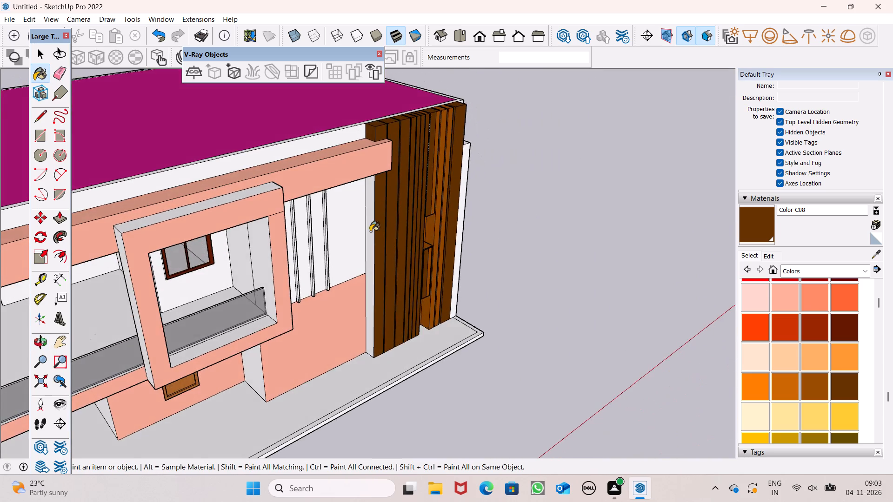
scroll(377, 231, "up", 4)
left_click(364, 234)
scroll(374, 234, "down", 3)
middle_click_drag(457, 249, 194, 180)
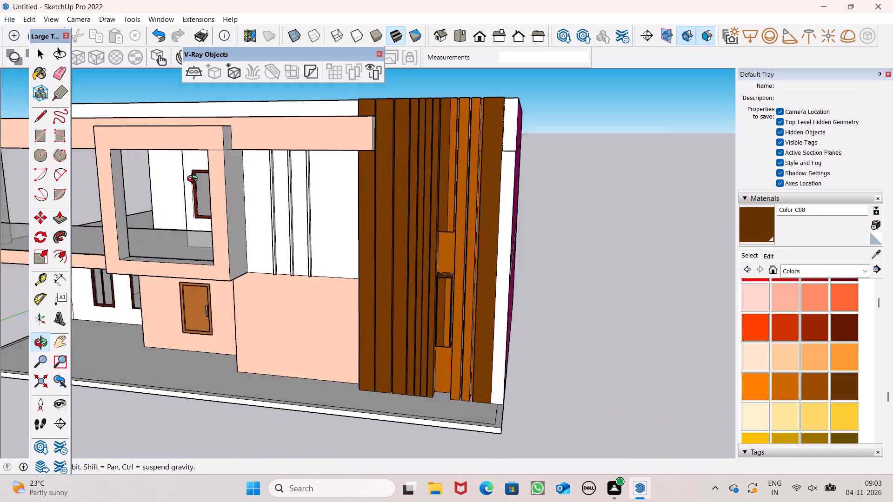
middle_click_drag(194, 180, 234, 225)
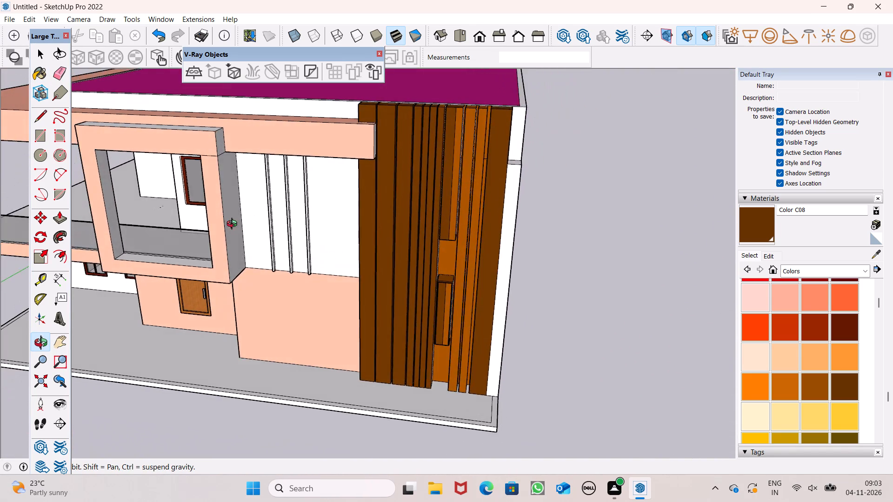
Set the red value of Color C08 to 68 to darken the fin tower's brown.
middle_click_drag(234, 225, 275, 204)
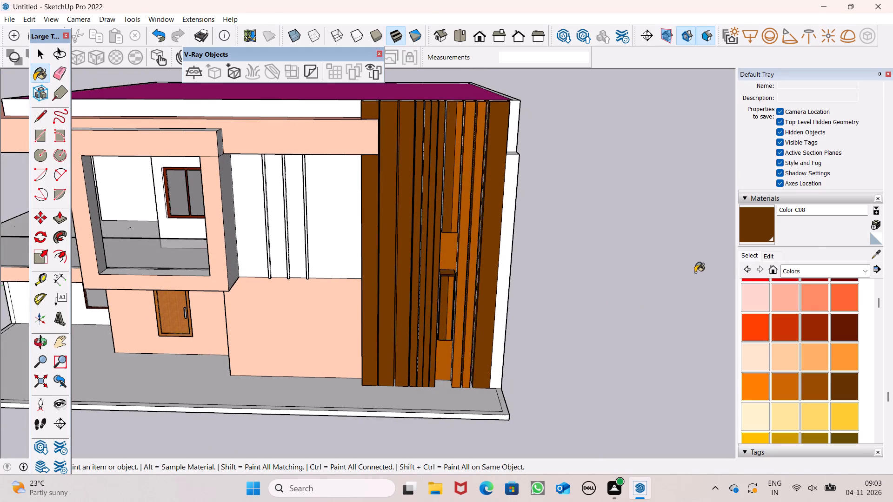
scroll(407, 226, "down", 3)
middle_click_drag(447, 297, 452, 274)
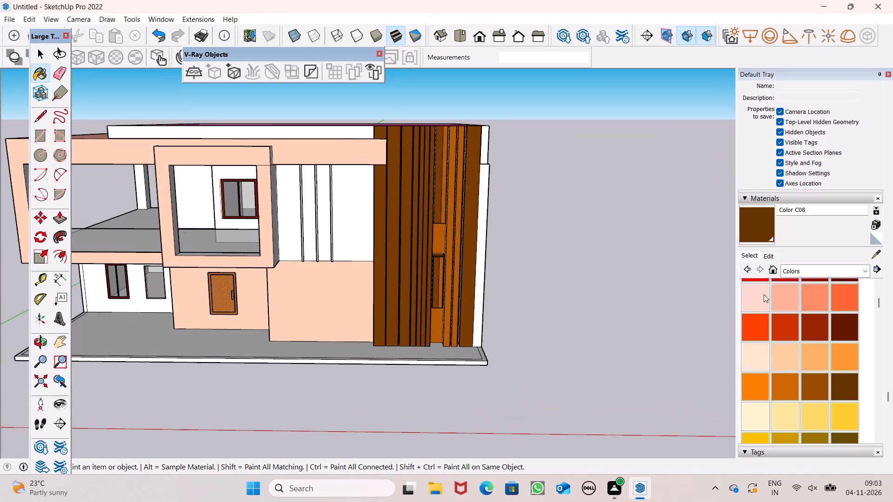
left_click(768, 254)
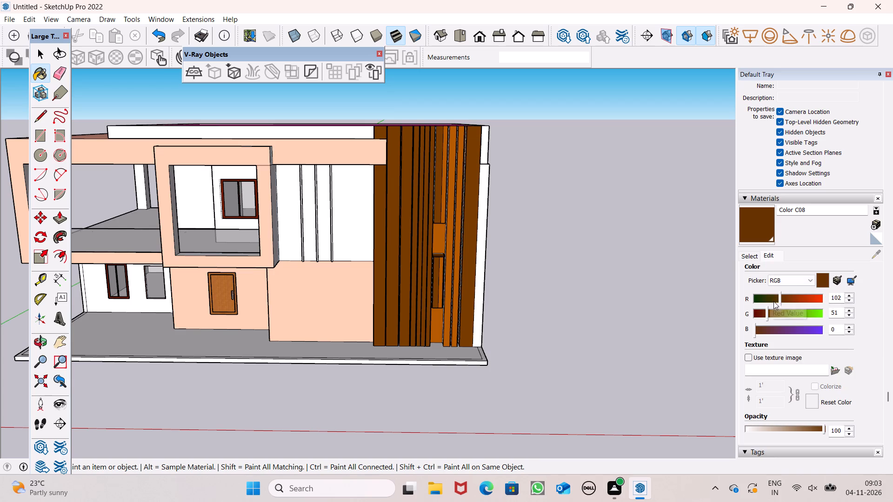
left_click(773, 299)
middle_click_drag(593, 266, 584, 295)
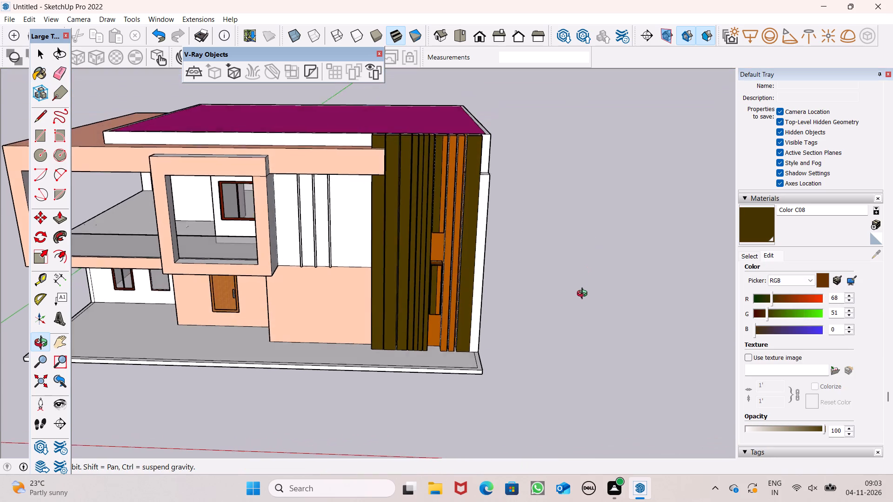
middle_click_drag(584, 295, 601, 277)
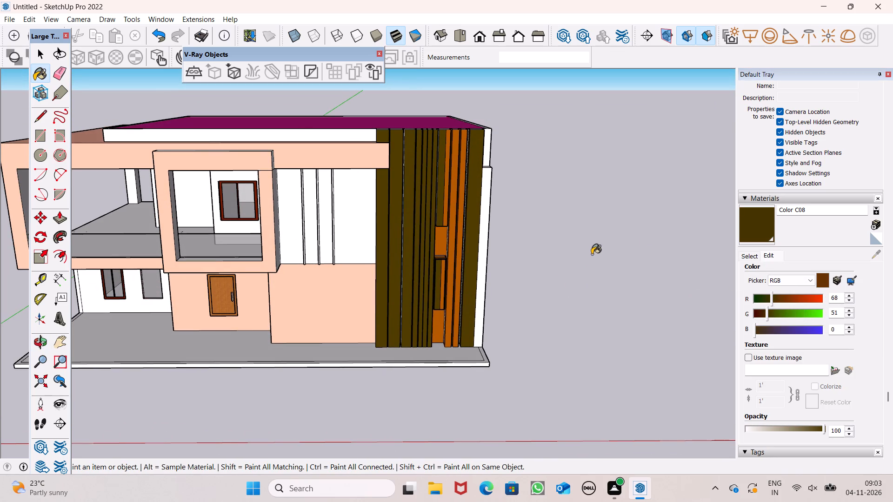
scroll(590, 251, "down", 5)
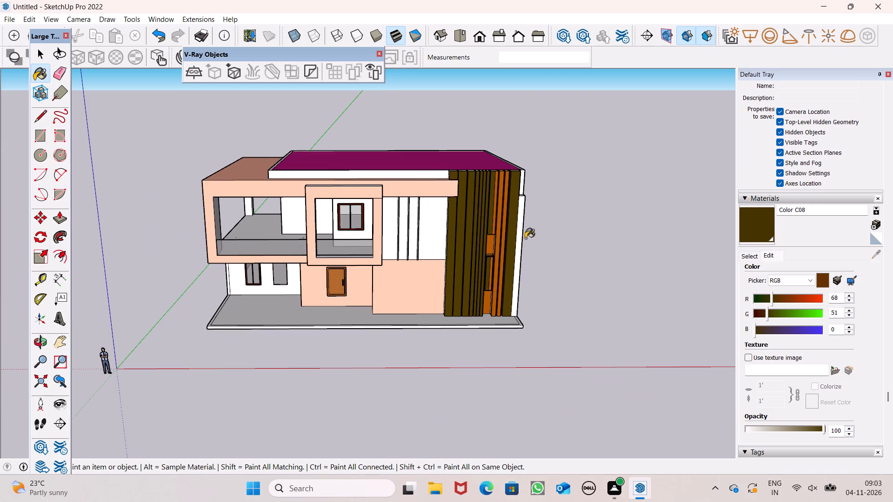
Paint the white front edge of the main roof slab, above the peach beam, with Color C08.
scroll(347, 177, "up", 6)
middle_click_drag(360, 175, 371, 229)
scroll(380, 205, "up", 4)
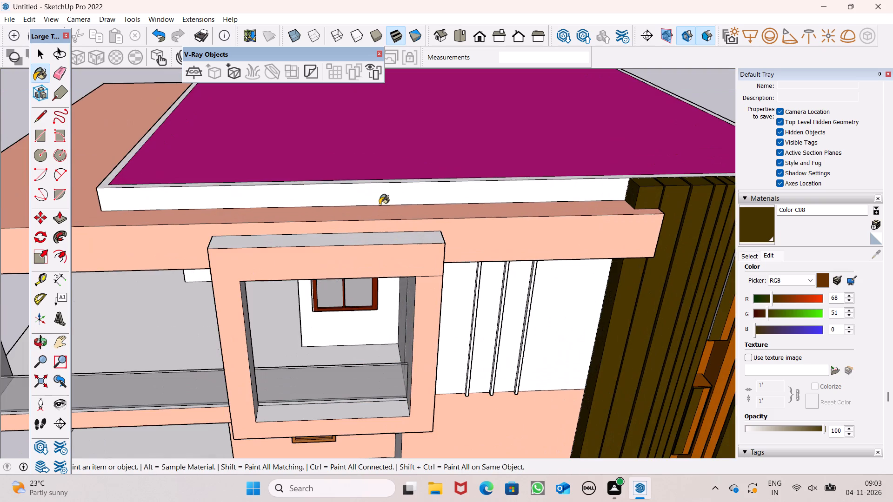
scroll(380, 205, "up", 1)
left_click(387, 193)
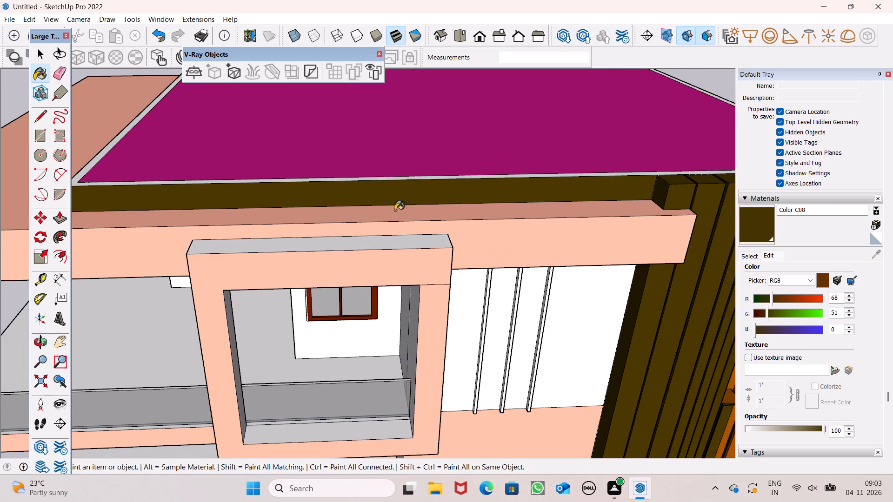
Paint the magenta roof surface and the roof slab's front edge with Color M00.
scroll(395, 211, "down", 4)
left_click(742, 256)
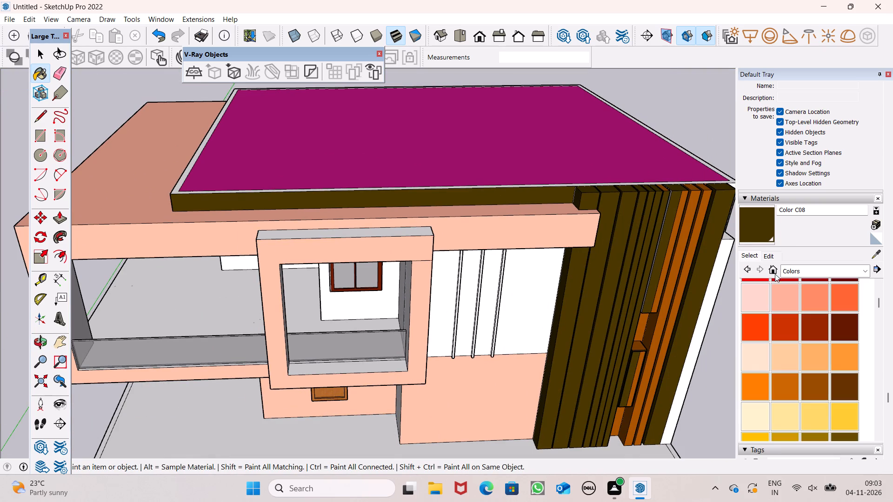
scroll(776, 361, "down", 8)
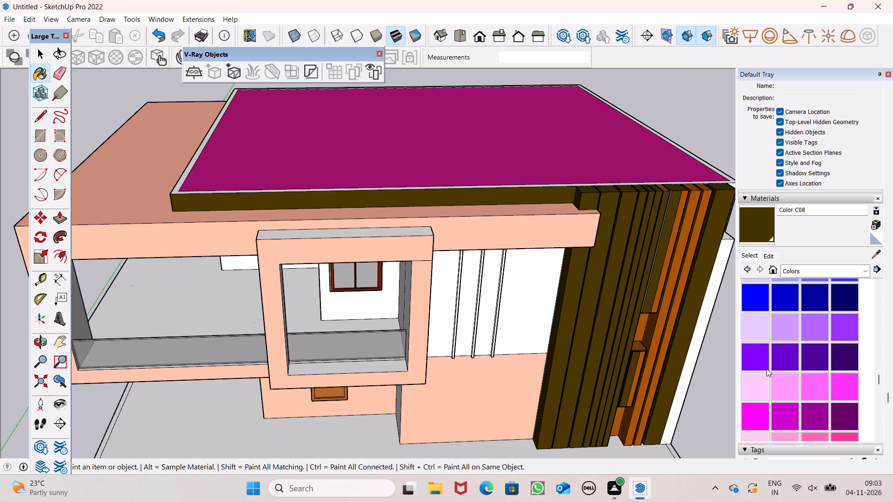
scroll(772, 370, "down", 6)
scroll(749, 278, "up", 1)
left_click(759, 239)
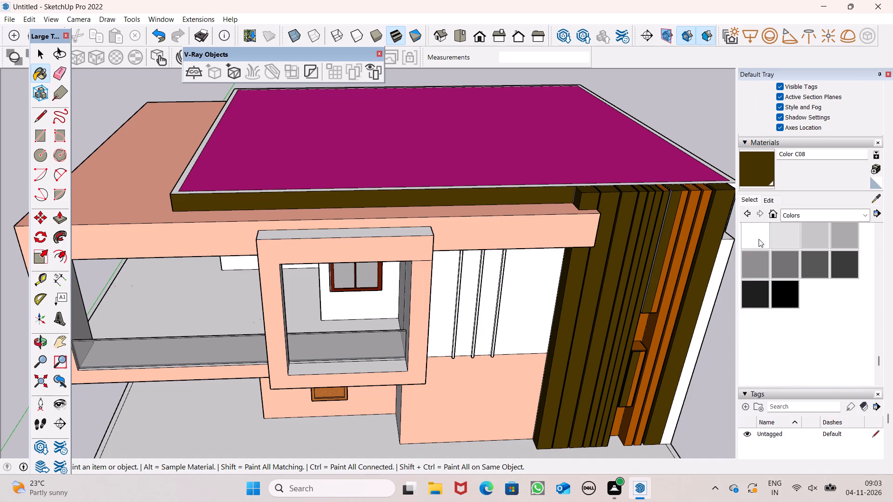
left_click(468, 152)
left_click(411, 195)
Draw a rectangle about 21' 9" by 16' 3" on the roof, ending at the inner corner above the fin tower.
middle_click_drag(473, 209, 438, 185)
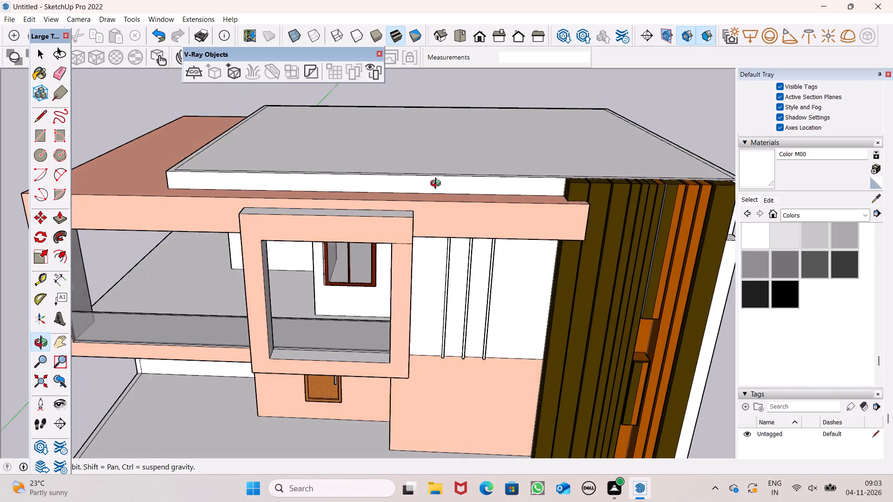
middle_click_drag(438, 185, 327, 203)
scroll(327, 203, "up", 1)
middle_click_drag(380, 195, 445, 240)
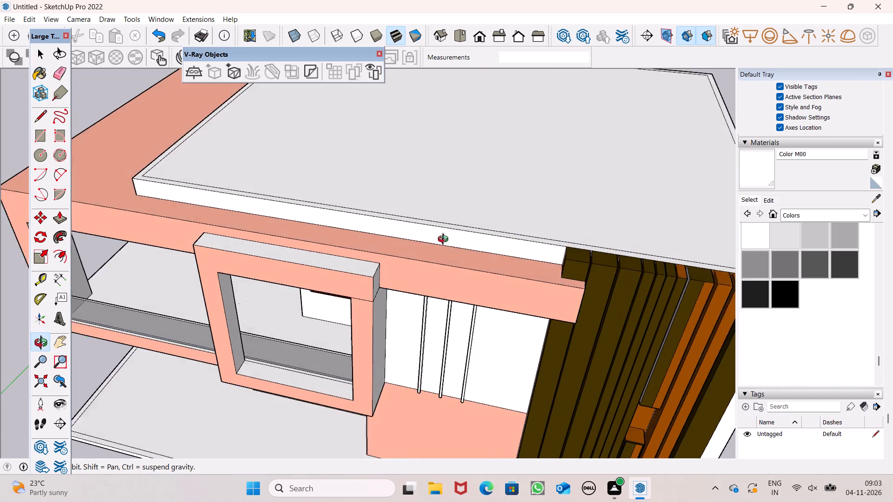
middle_click_drag(445, 240, 449, 241)
scroll(402, 232, "down", 2)
middle_click_drag(392, 234, 473, 269)
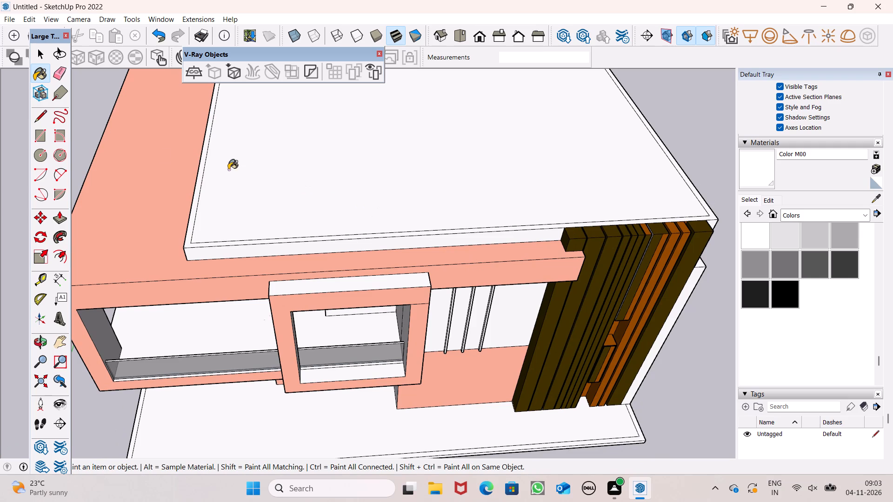
left_click(45, 144)
scroll(178, 152, "down", 3)
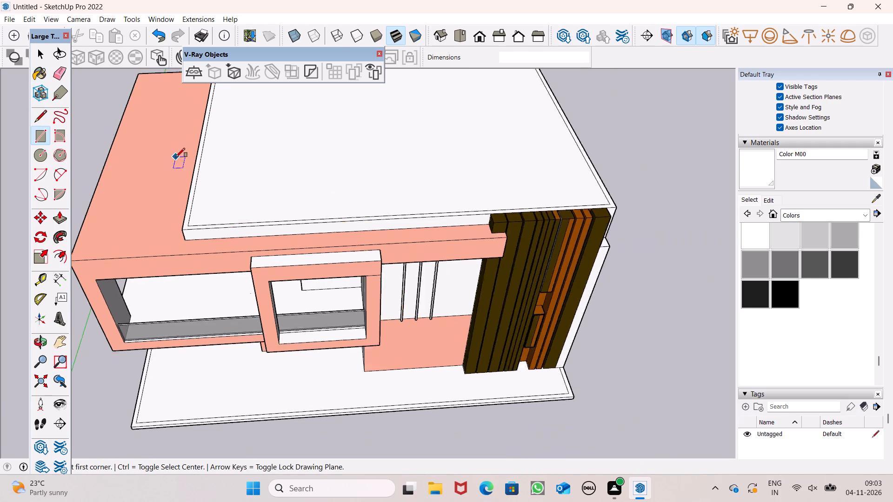
scroll(176, 157, "down", 2)
scroll(489, 169, "up", 6)
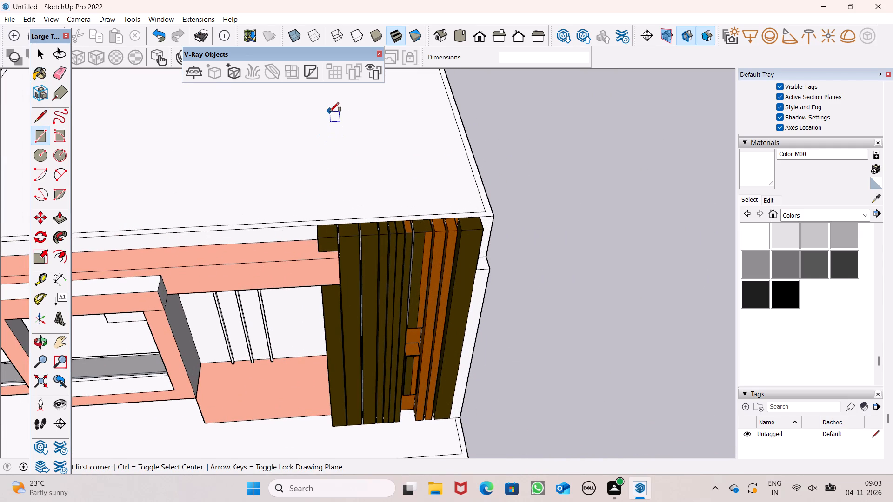
left_click_drag(330, 112, 336, 113)
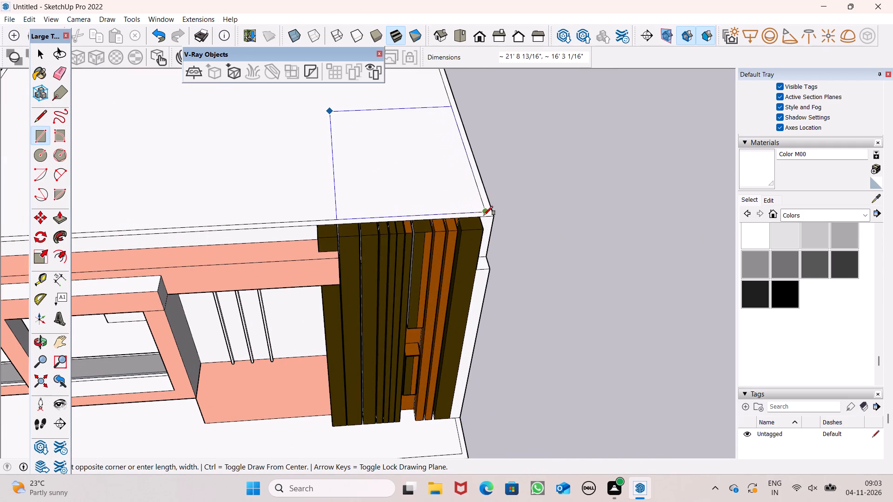
scroll(476, 190, "up", 7)
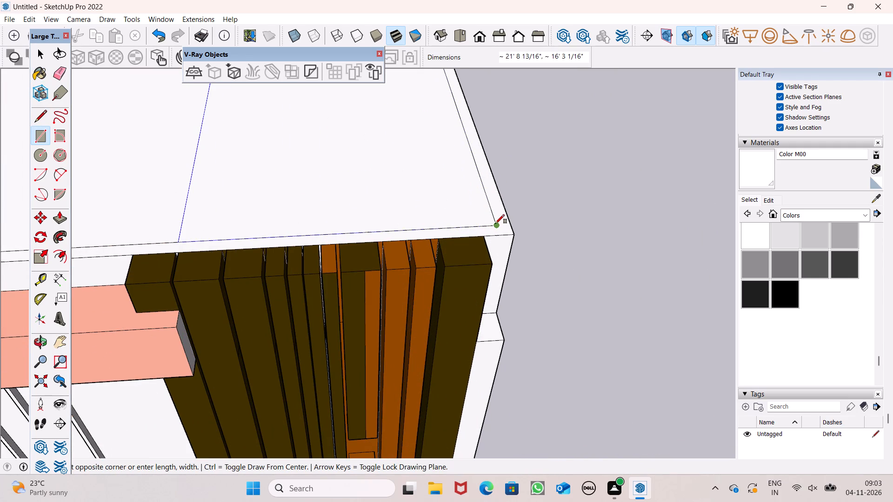
left_click(495, 224)
scroll(438, 210, "down", 8)
key("space")
scroll(260, 250, "down", 6)
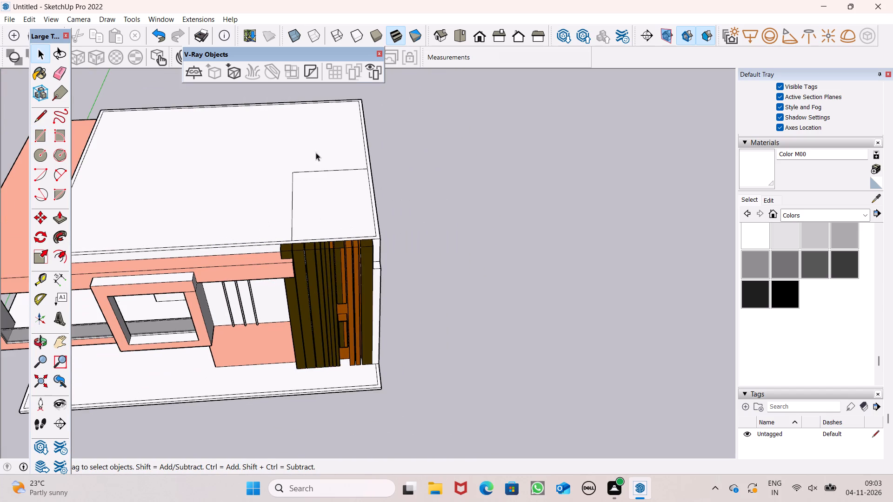
Push/Pull the rectangle above the fin tower up about 2' 2" to form a raised slab.
scroll(305, 149, "up", 2)
left_click_drag(55, 223, 64, 224)
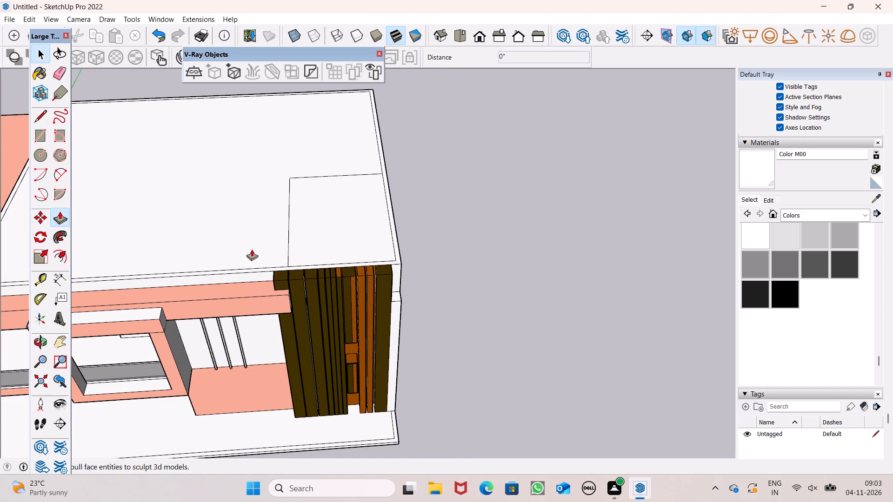
scroll(289, 249, "up", 6)
left_click_drag(316, 263, 320, 243)
Push/Pull the raised slab's front face outward so it overhangs the fin tower.
middle_click_drag(340, 327, 445, 155)
scroll(445, 155, "up", 1)
scroll(394, 178, "up", 5)
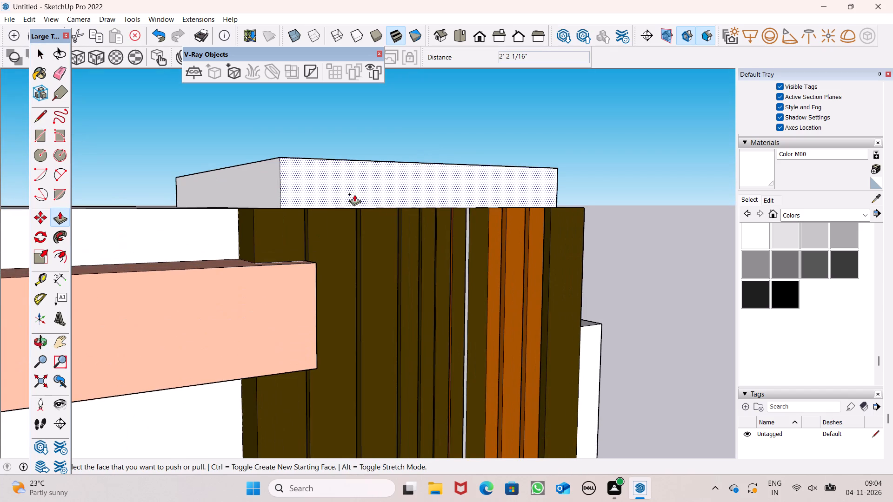
middle_click_drag(348, 183, 425, 304)
scroll(422, 301, "up", 1)
left_click_drag(311, 237, 340, 307)
scroll(288, 252, "down", 6)
middle_click_drag(340, 253, 0, 83)
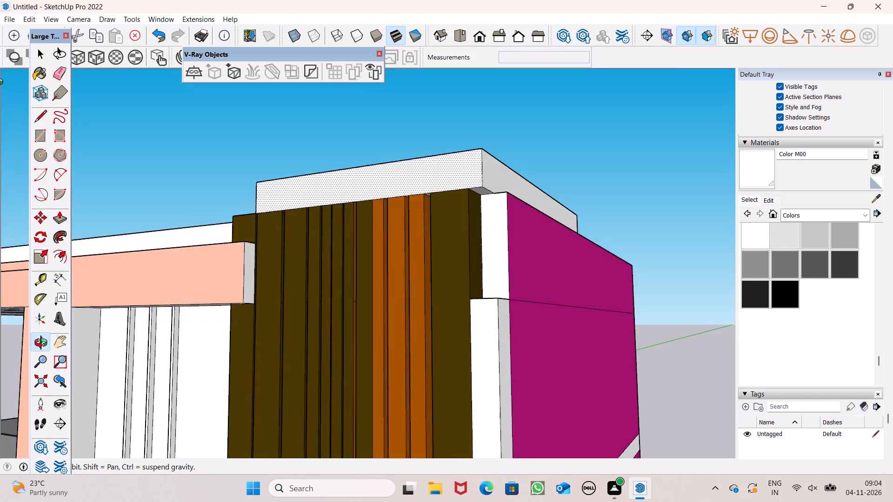
middle_click_drag(0, 83, 180, 50)
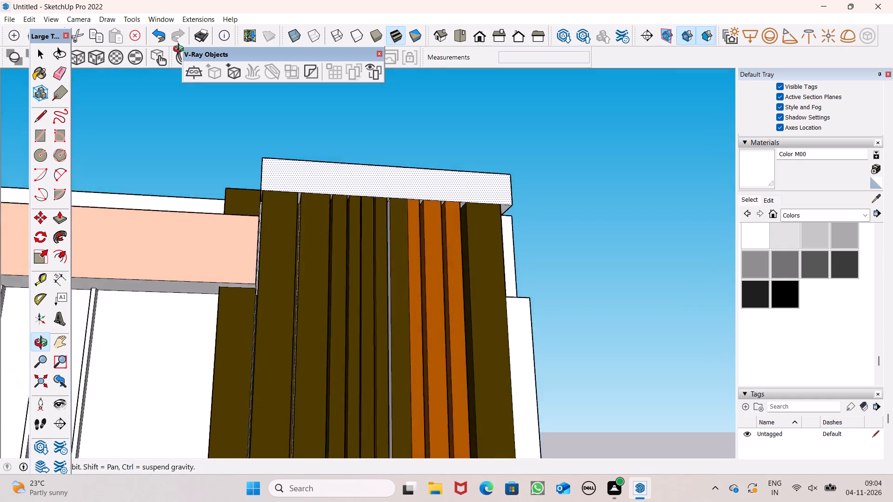
middle_click_drag(180, 50, 287, 211)
left_click_drag(323, 228, 337, 235)
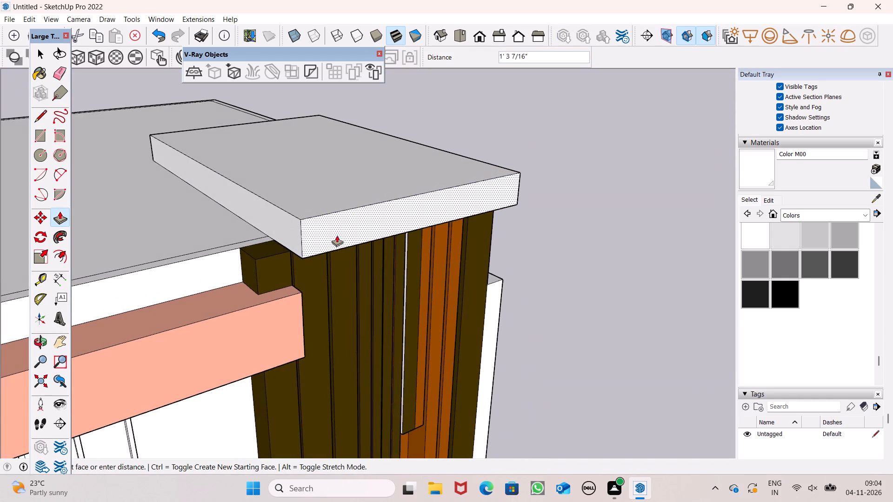
left_click_drag(337, 235, 340, 238)
scroll(326, 231, "down", 8)
middle_click_drag(411, 237, 286, 280)
key("space")
Push/Pull the narrow rim around the main roof up about 1' 10" to form a parapet.
scroll(286, 280, "up", 1)
scroll(409, 216, "down", 6)
middle_click_drag(425, 215, 346, 98)
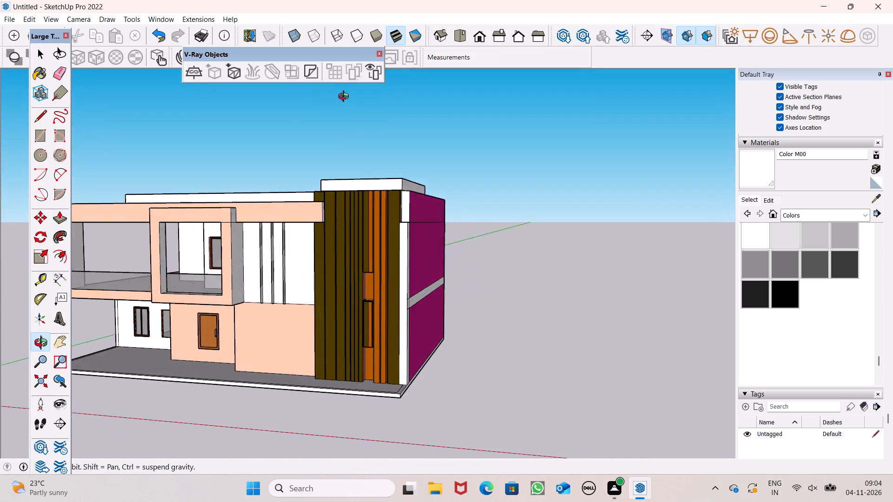
middle_click_drag(346, 98, 377, 132)
scroll(428, 225, "down", 5)
scroll(224, 183, "up", 7)
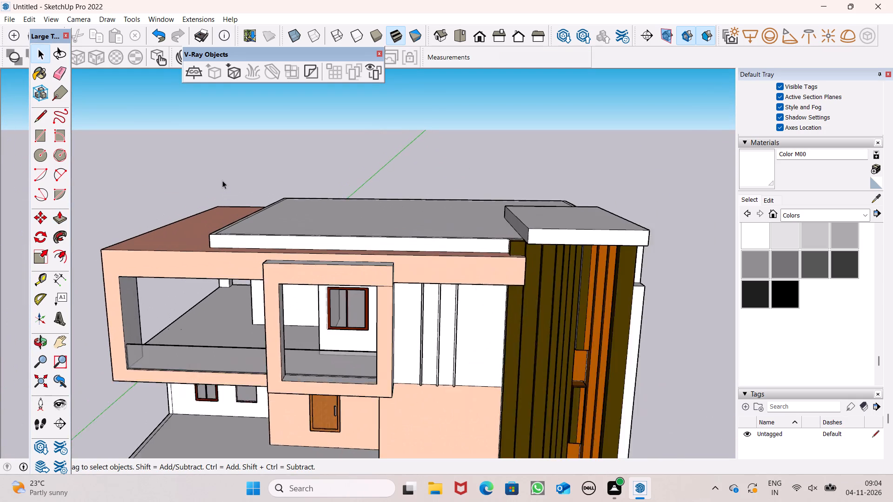
scroll(222, 180, "up", 2)
left_click(55, 216)
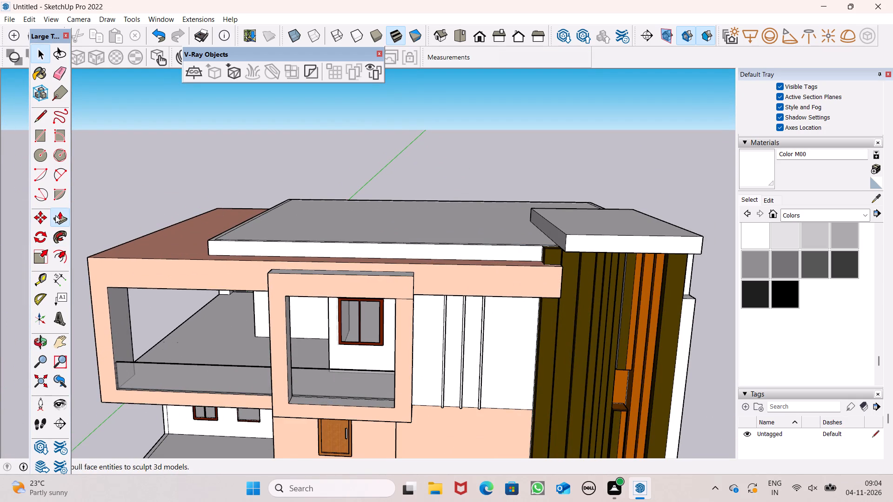
middle_click_drag(271, 245, 287, 343)
scroll(301, 301, "up", 6)
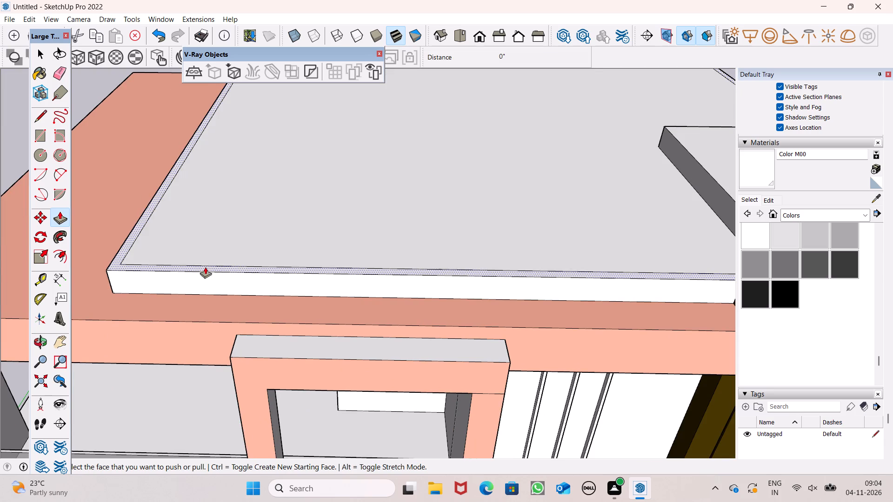
left_click_drag(205, 267, 196, 246)
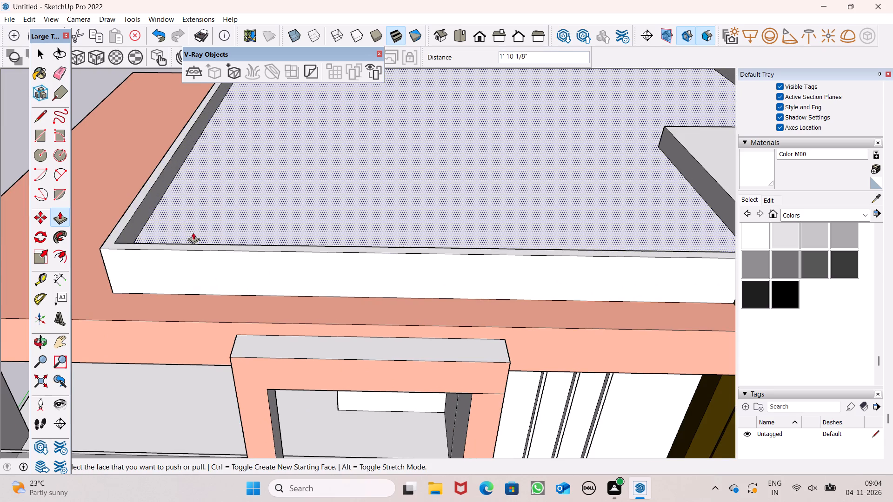
key("space")
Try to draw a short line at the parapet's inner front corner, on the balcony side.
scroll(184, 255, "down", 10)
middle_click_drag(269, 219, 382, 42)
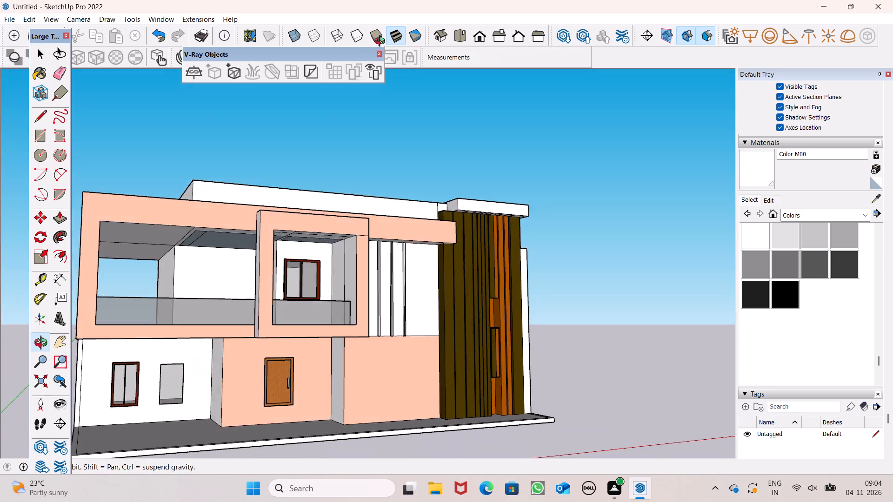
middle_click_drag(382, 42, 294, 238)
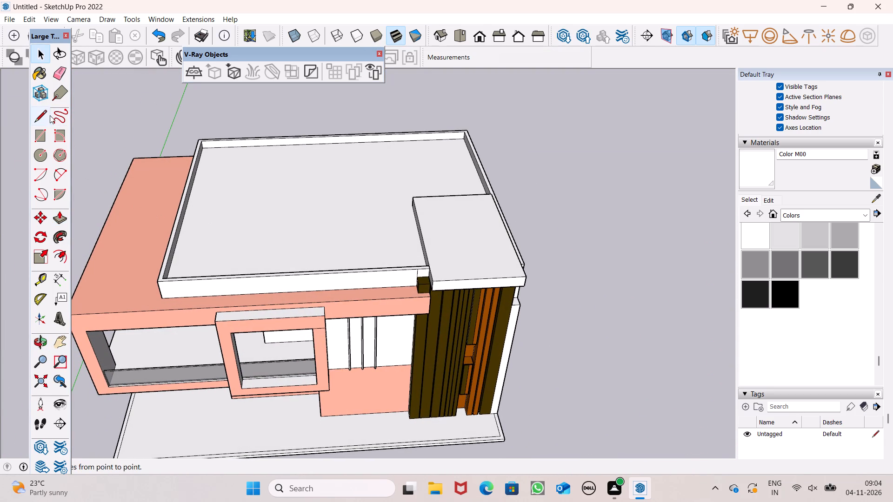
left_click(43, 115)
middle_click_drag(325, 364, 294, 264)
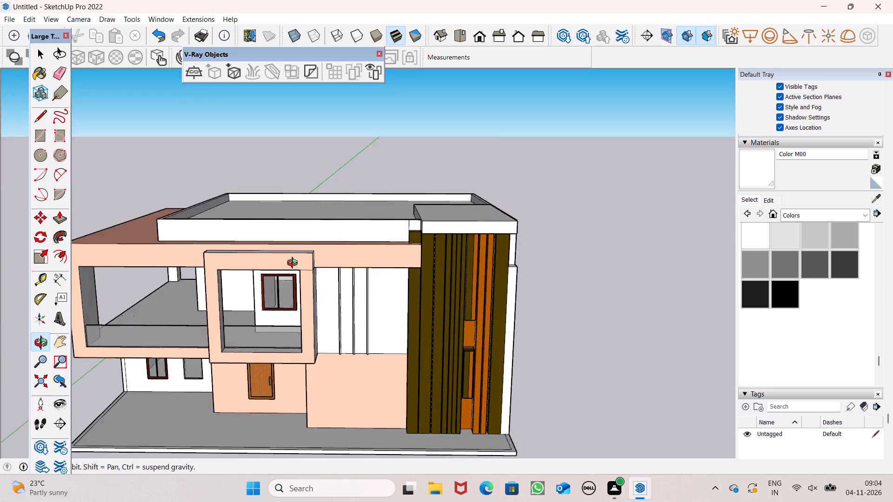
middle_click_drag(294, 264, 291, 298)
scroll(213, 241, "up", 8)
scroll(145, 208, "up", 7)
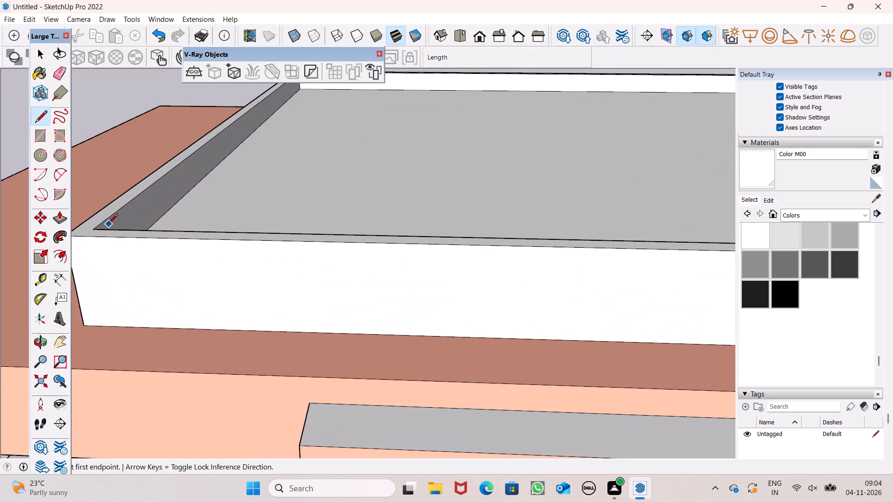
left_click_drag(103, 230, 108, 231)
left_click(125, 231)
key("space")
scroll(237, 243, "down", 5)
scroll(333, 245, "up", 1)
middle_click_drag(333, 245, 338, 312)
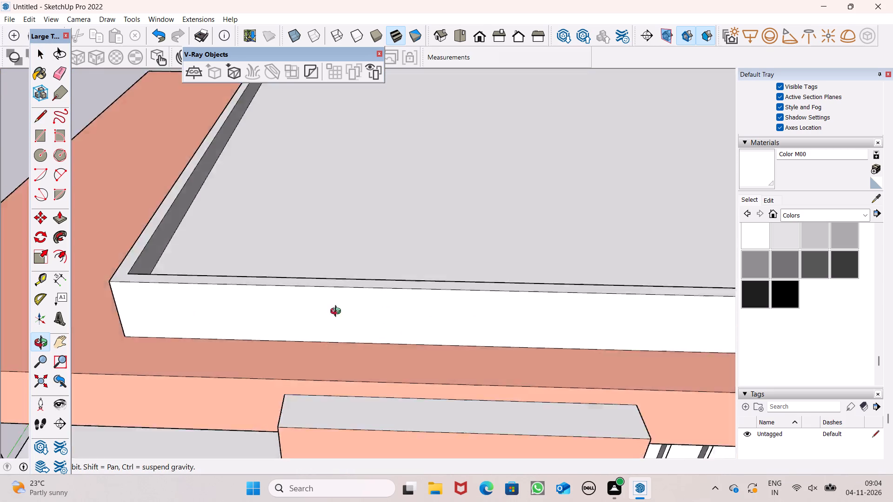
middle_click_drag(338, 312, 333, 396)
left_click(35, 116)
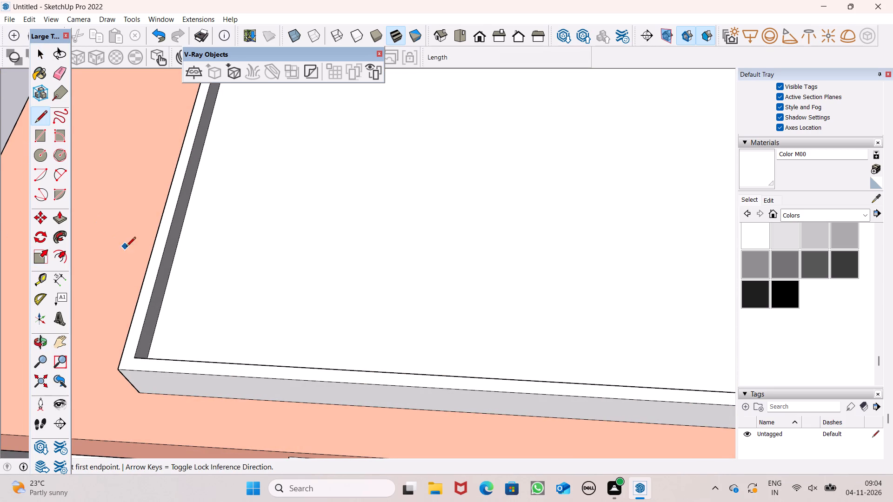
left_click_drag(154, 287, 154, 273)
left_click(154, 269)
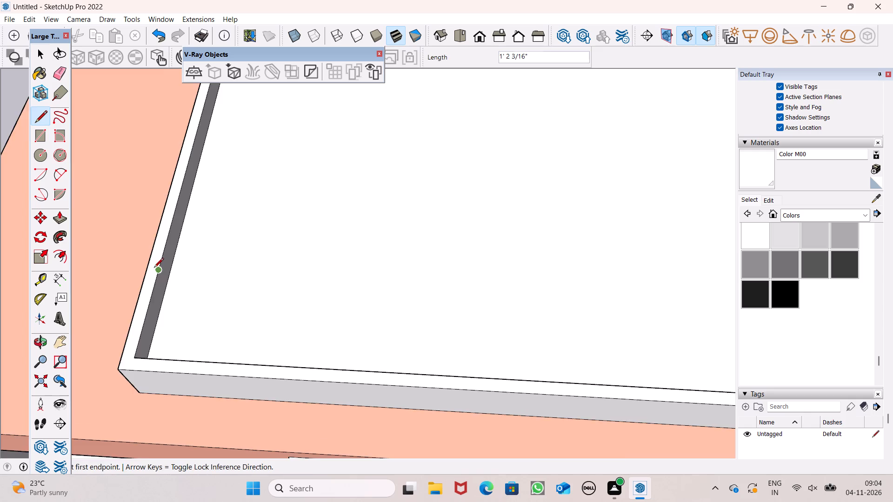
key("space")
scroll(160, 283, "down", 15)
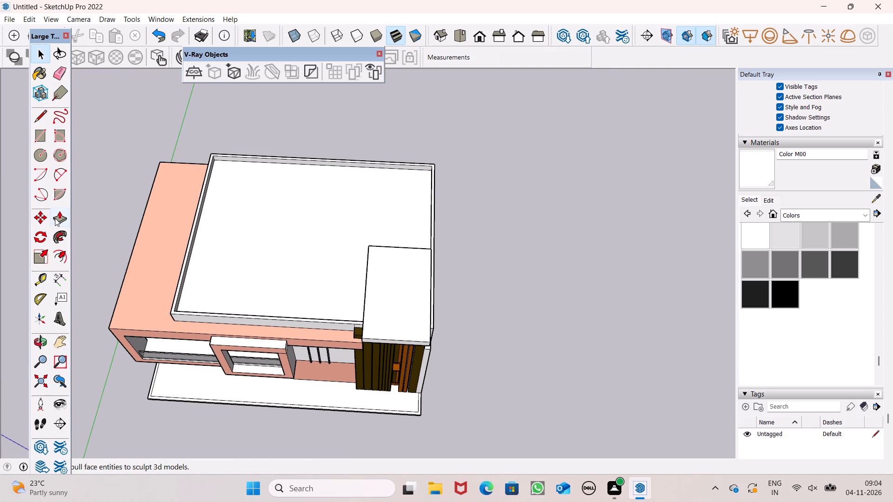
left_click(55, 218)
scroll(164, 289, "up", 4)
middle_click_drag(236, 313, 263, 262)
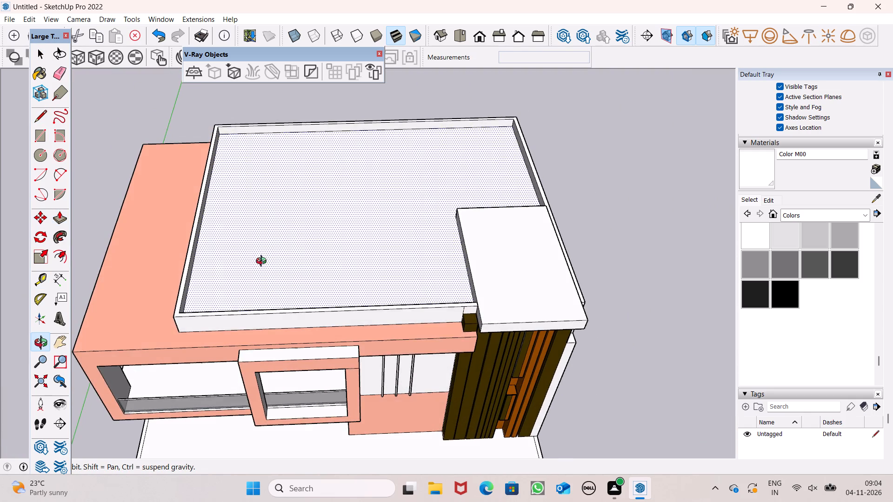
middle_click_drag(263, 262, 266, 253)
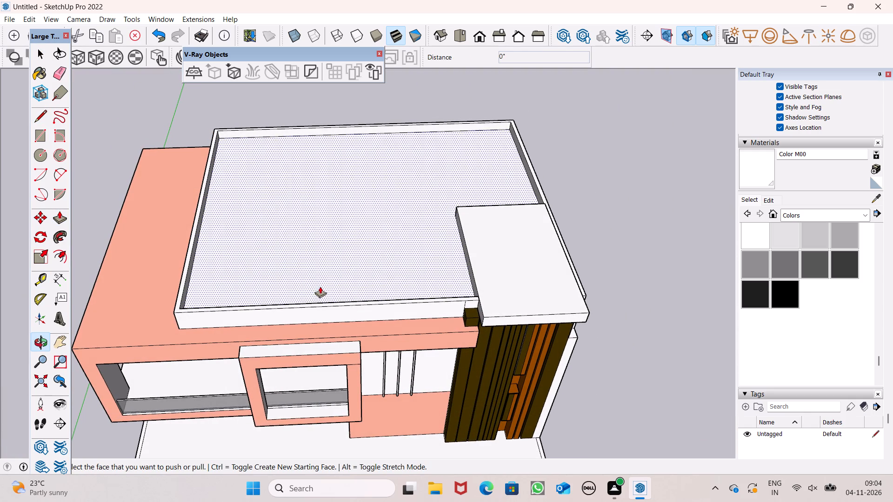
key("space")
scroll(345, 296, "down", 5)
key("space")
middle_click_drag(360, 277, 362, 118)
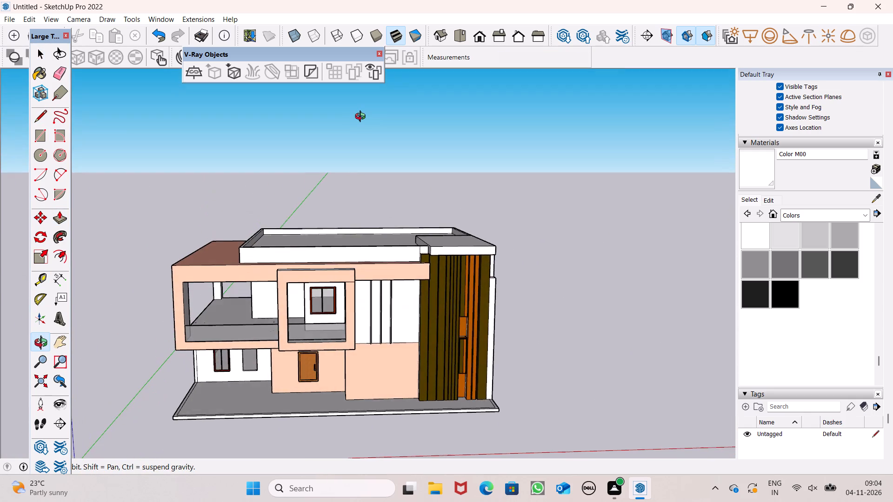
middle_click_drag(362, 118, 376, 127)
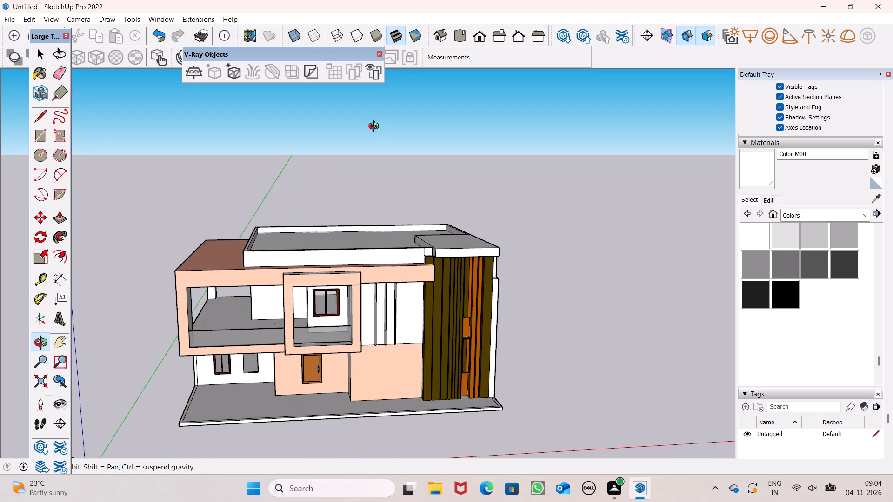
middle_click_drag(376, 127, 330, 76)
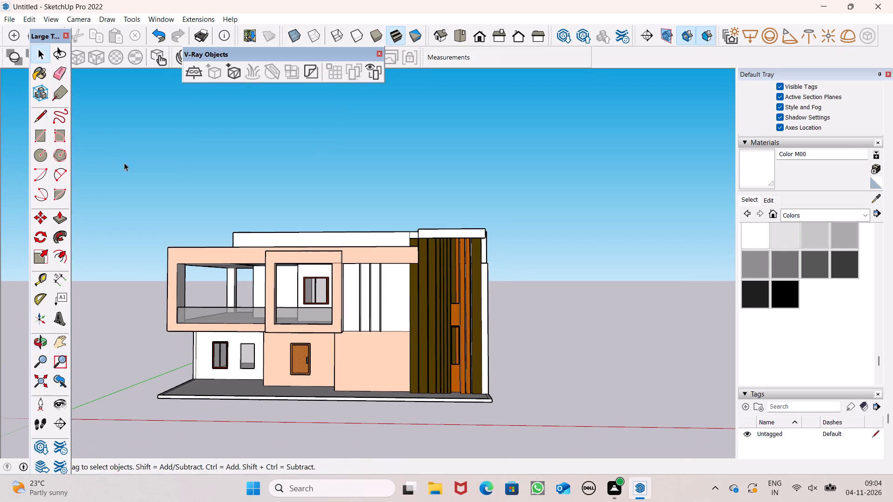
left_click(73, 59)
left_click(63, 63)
Push/Pull the top of the dark brown block beside the tower slab up to the parapet's top edge.
scroll(287, 213, "up", 1)
middle_click_drag(293, 218, 372, 267)
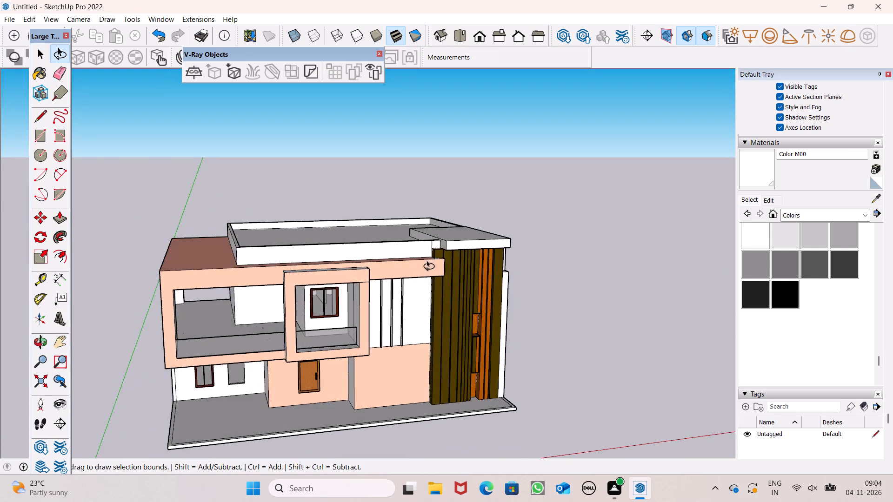
scroll(427, 258, "up", 8)
middle_click_drag(451, 247, 457, 290)
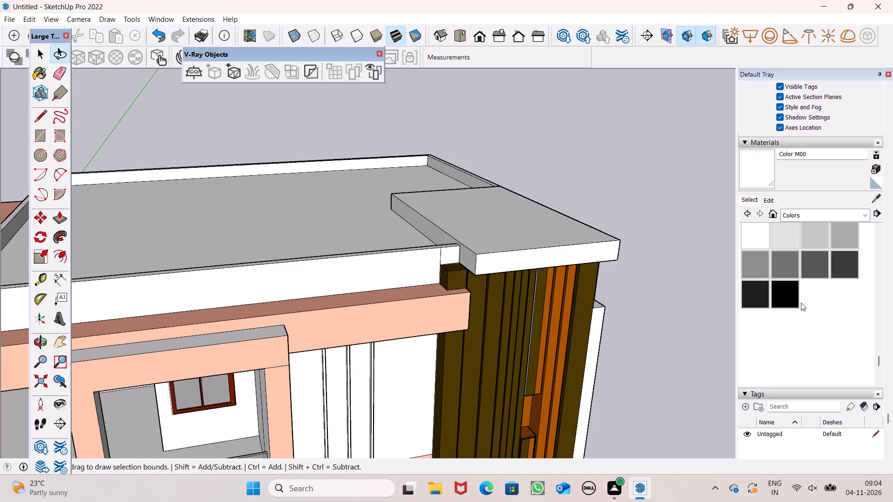
left_click(62, 217)
middle_click_drag(366, 251, 443, 311)
scroll(418, 313, "up", 1)
middle_click_drag(443, 311, 427, 313)
scroll(533, 279, "up", 9)
scroll(450, 251, "up", 3)
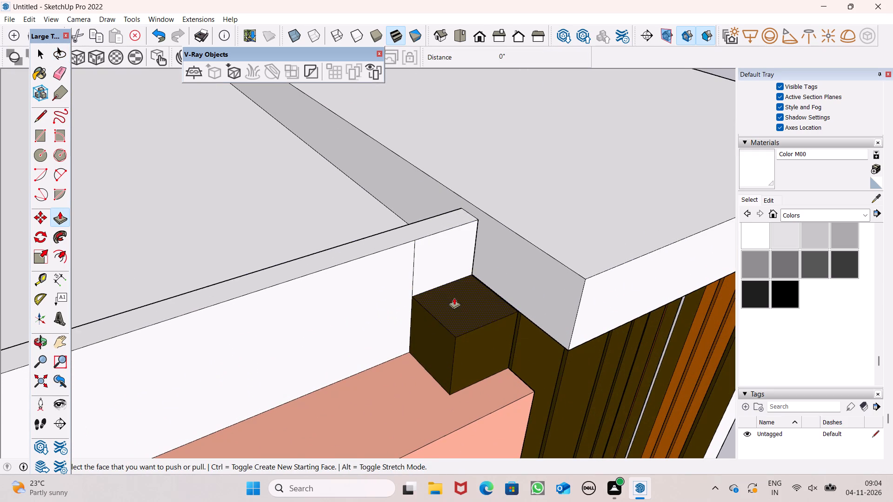
left_click_drag(455, 298, 444, 238)
left_click_drag(427, 240, 410, 241)
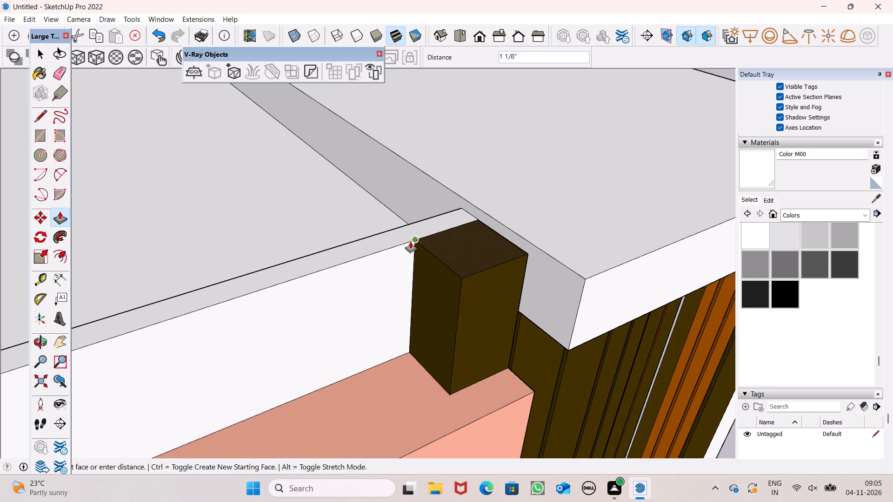
left_click_drag(410, 241, 407, 241)
scroll(391, 206, "down", 6)
middle_click_drag(465, 245, 328, 145)
scroll(353, 153, "down", 3)
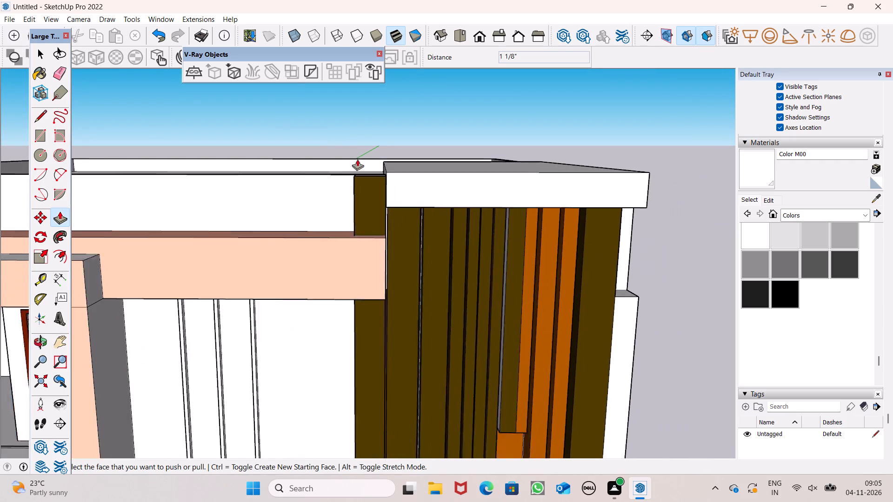
middle_click_drag(417, 232, 380, 260)
key("space")
Paint the top rim of the main roof's parapet dark grey with Color M06.
scroll(230, 236, "down", 5)
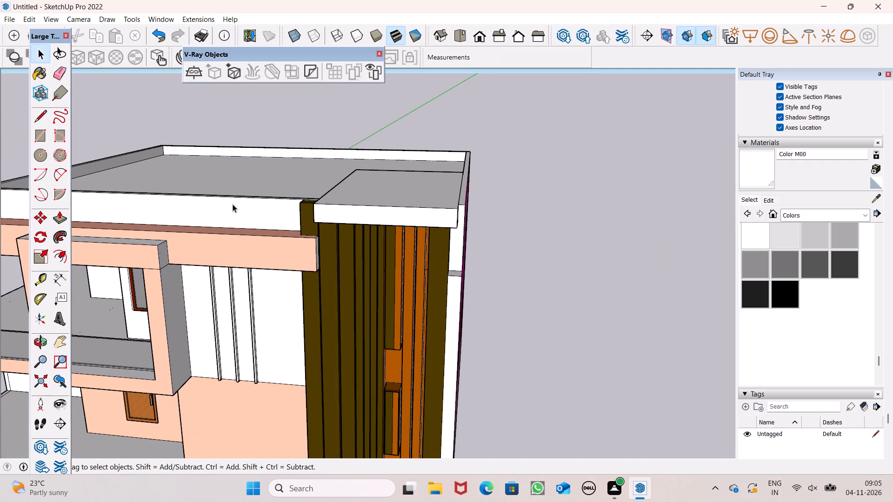
scroll(460, 135, "down", 4)
middle_click_drag(435, 187, 534, 217)
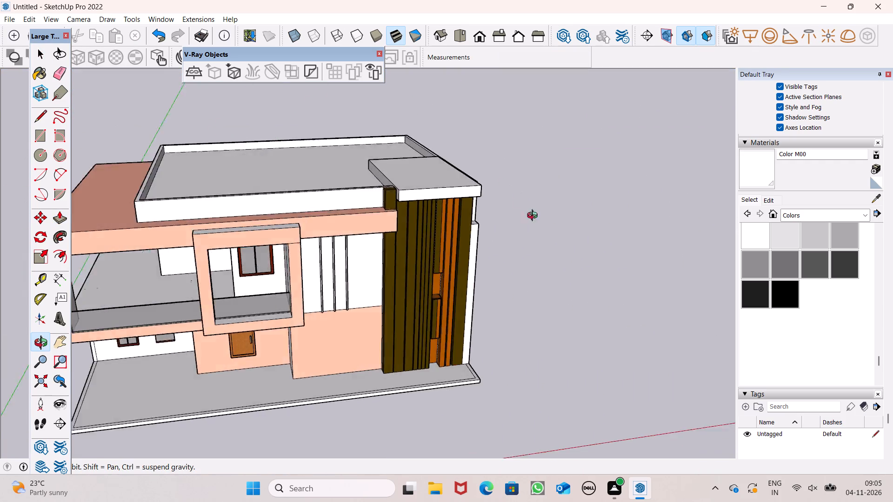
middle_click_drag(534, 217, 511, 296)
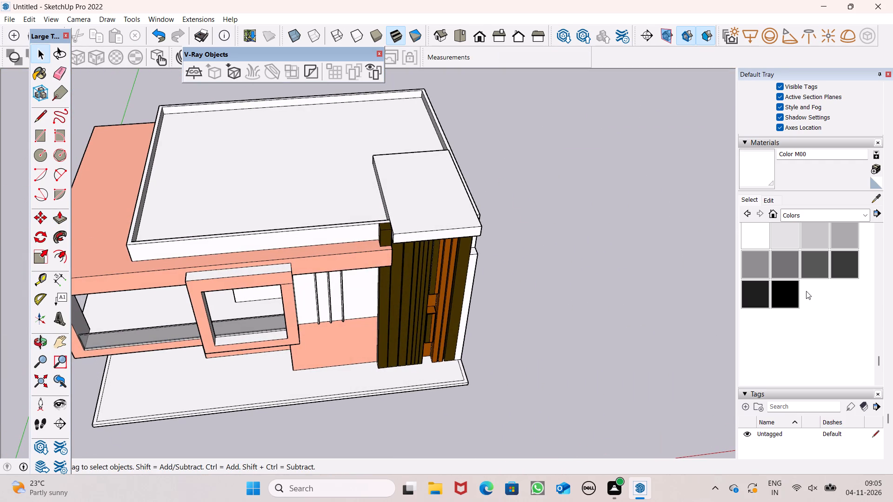
left_click(820, 269)
scroll(166, 275, "up", 7)
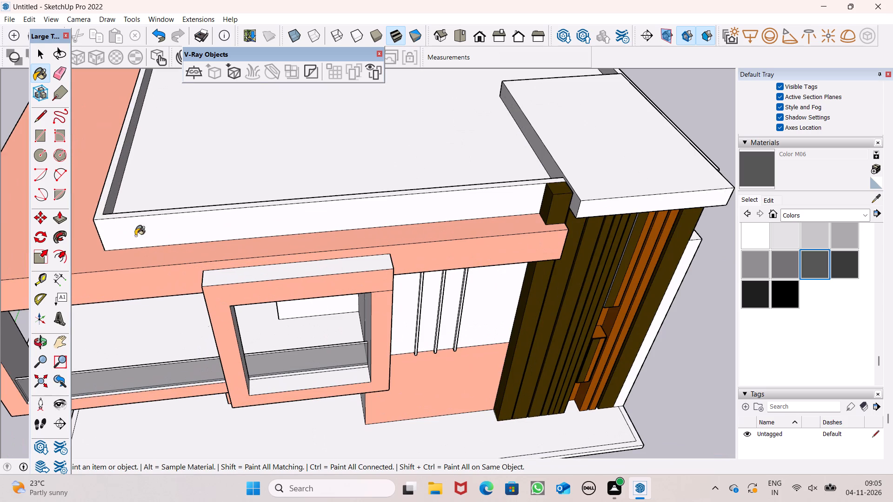
left_click(93, 210)
scroll(219, 238, "down", 5)
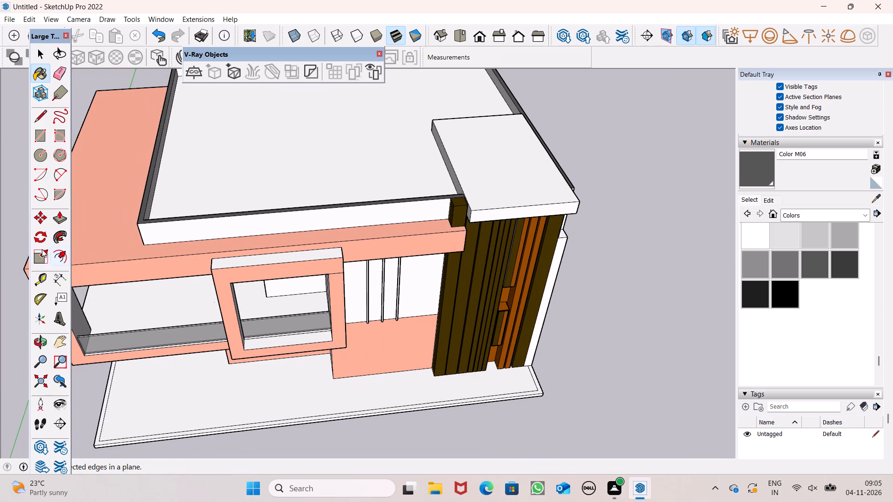
Push/Pull the dark grey parapet rim up 10 1/8" to form a coping band.
left_click(59, 221)
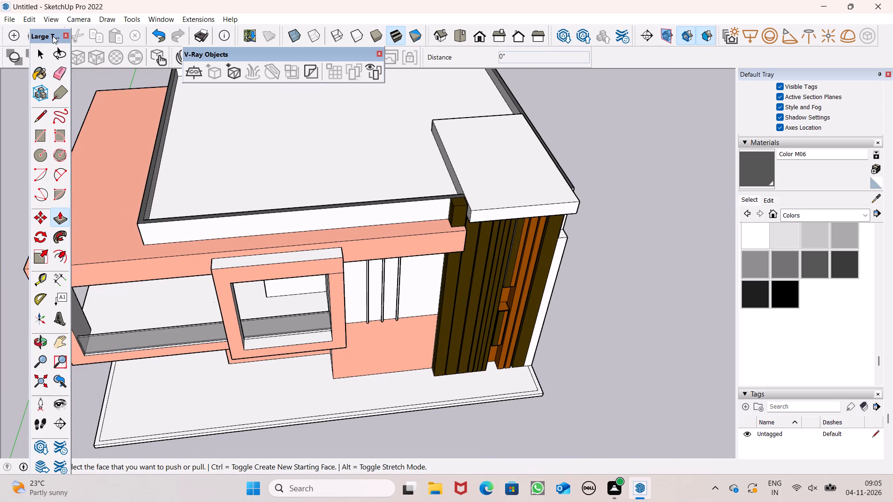
scroll(192, 97, "down", 3)
scroll(162, 198, "up", 16)
middle_click(144, 212)
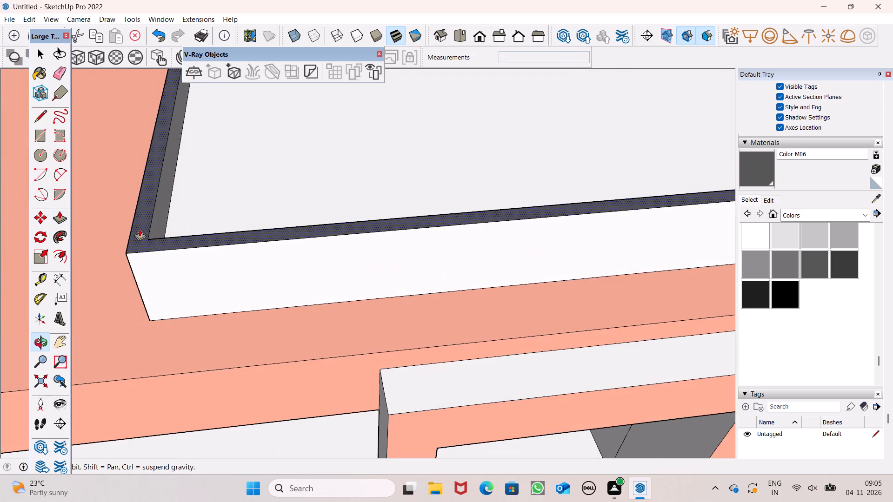
left_click_drag(139, 232, 139, 212)
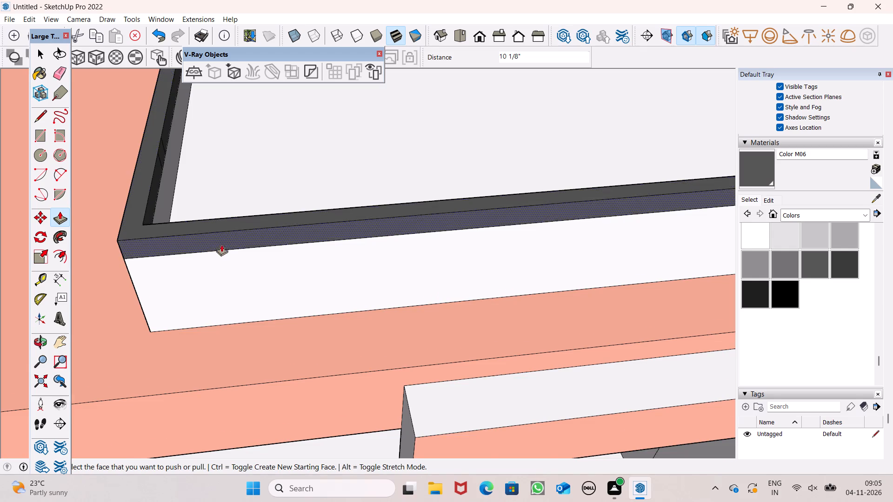
scroll(221, 244, "down", 6)
middle_click_drag(273, 264, 276, 202)
key("space")
Paint the parapet's front and balcony-side outer faces, below the dark coping, with grey Color M04.
scroll(253, 190, "down", 4)
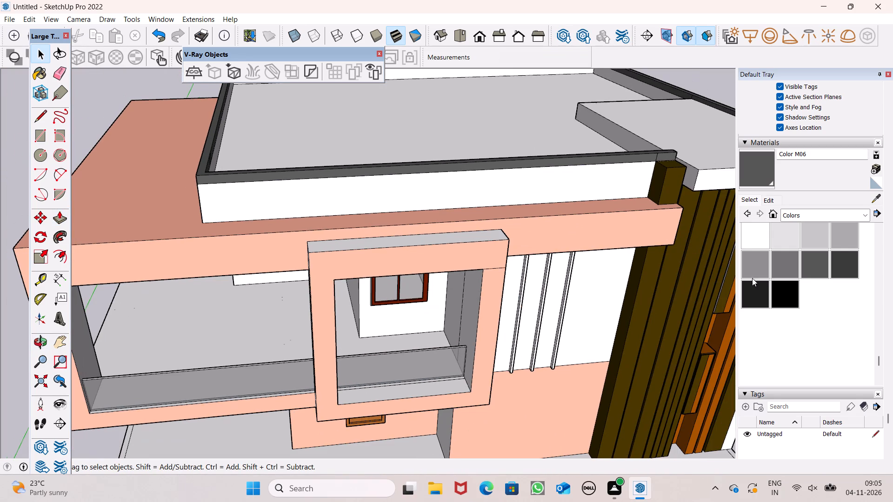
left_click(764, 271)
left_click(407, 202)
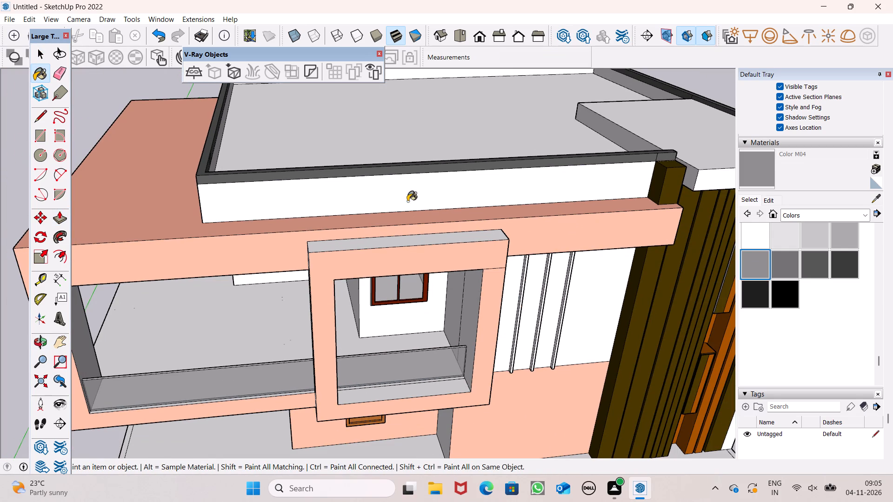
middle_click_drag(245, 206, 524, 150)
left_click(403, 158)
Paint the rear upper band, the narrow corner strip and the band above the magenta side wall with Color M04.
scroll(619, 238, "down", 7)
middle_click_drag(380, 212, 693, 260)
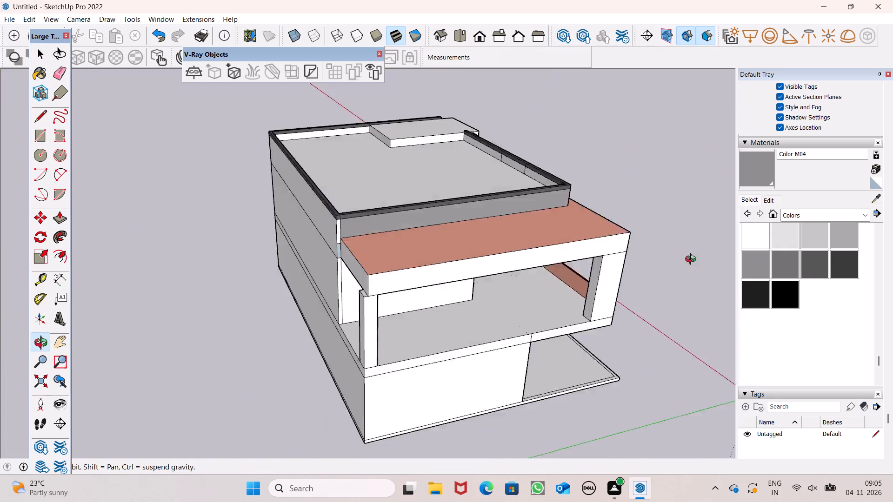
middle_click_drag(693, 260, 609, 261)
scroll(359, 218, "up", 6)
left_click(375, 223)
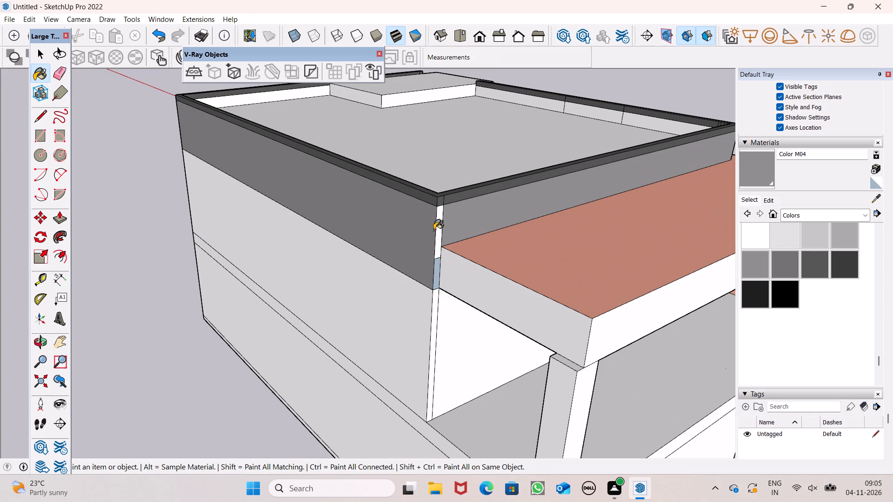
left_click(441, 225)
middle_click_drag(409, 225, 892, 216)
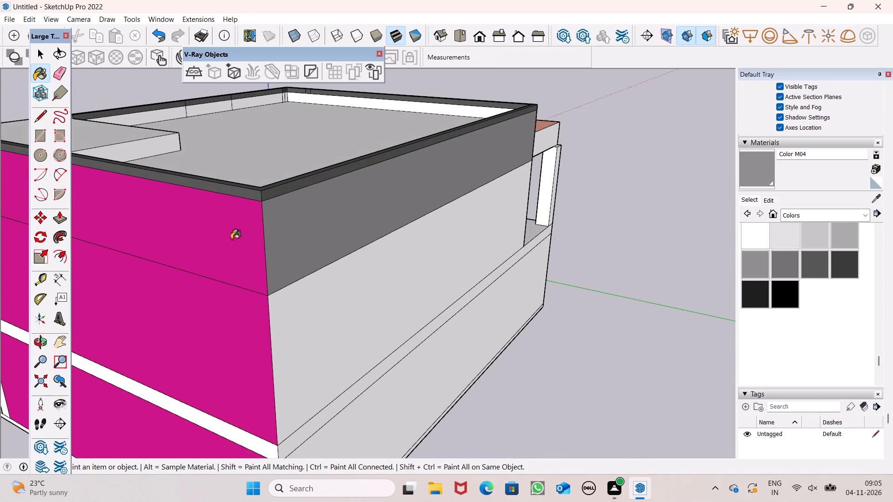
left_click(246, 239)
scroll(499, 190, "down", 7)
middle_click_drag(363, 210, 437, 238)
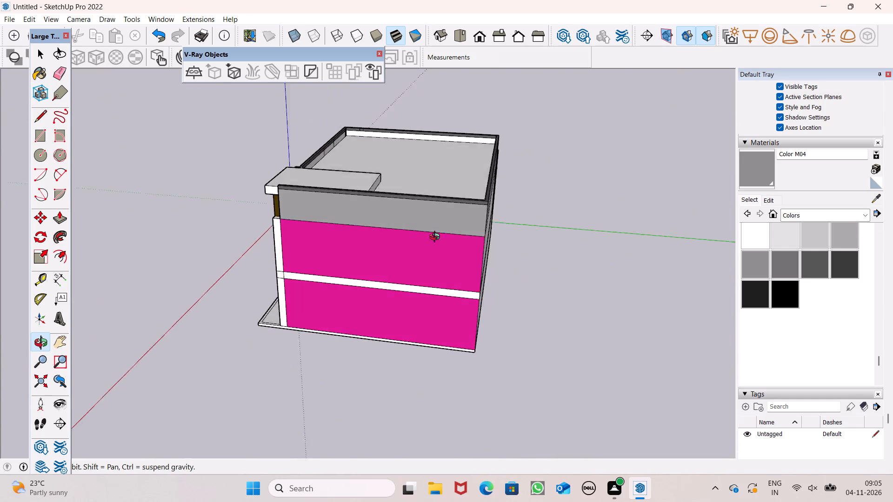
middle_click_drag(437, 238, 159, 243)
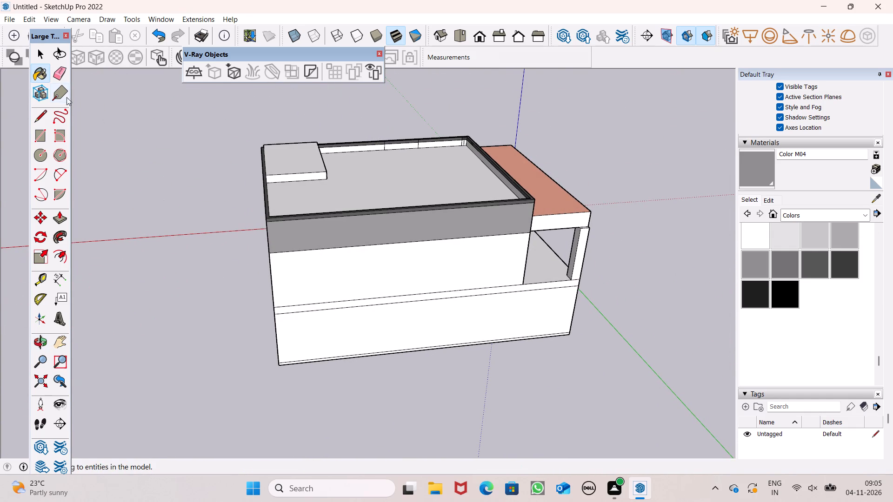
Erase the vertical seam line nearest the tower slab on the front parapet's inner face.
left_click(61, 76)
scroll(314, 153, "up", 7)
middle_click_drag(317, 155, 360, 150)
scroll(411, 140, "up", 6)
left_click_drag(410, 142, 405, 148)
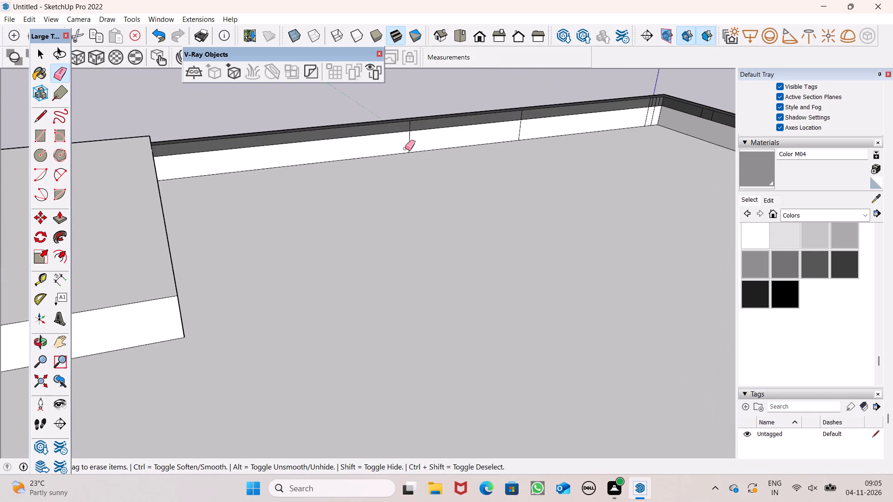
left_click_drag(405, 148, 403, 148)
left_click(409, 122)
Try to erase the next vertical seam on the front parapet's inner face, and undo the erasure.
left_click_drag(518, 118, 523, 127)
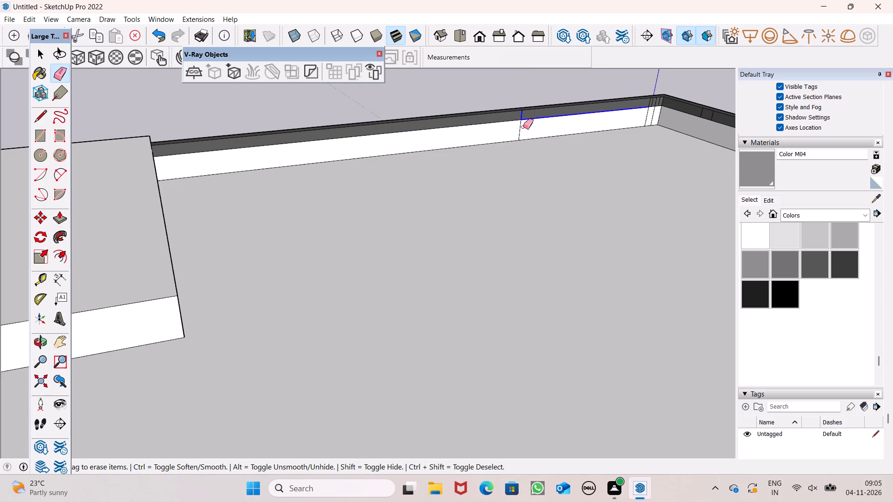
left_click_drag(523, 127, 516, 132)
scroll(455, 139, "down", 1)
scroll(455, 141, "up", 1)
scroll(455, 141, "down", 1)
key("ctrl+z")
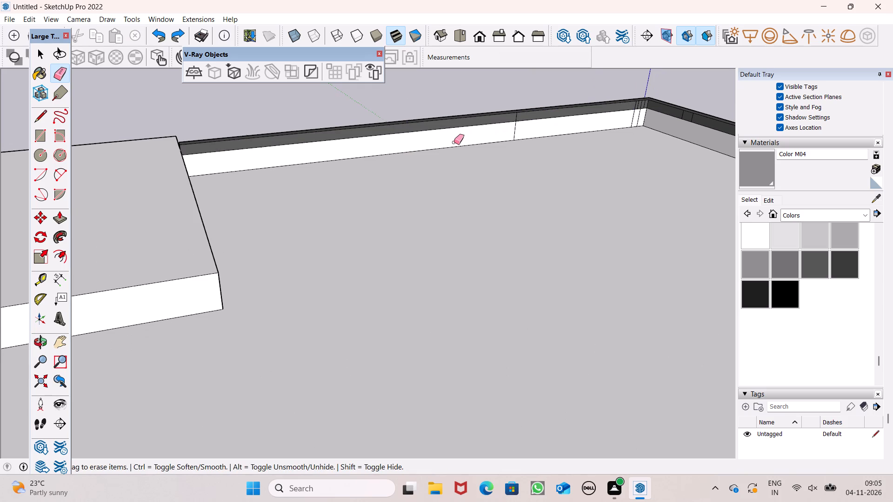
Erase the remaining middle vertical seam, on both the coping and the white face, inside the front parapet.
scroll(539, 121, "up", 8)
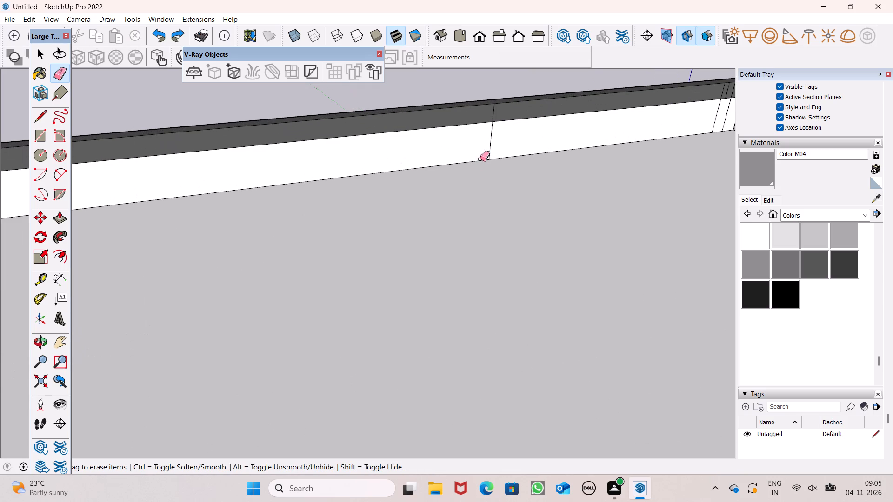
left_click_drag(491, 125, 486, 133)
left_click(489, 112)
Erase the cluster of vertical seams beside the far corner of the front parapet's inner side, on both coping and white face.
scroll(378, 156, "down", 6)
scroll(544, 125, "up", 3)
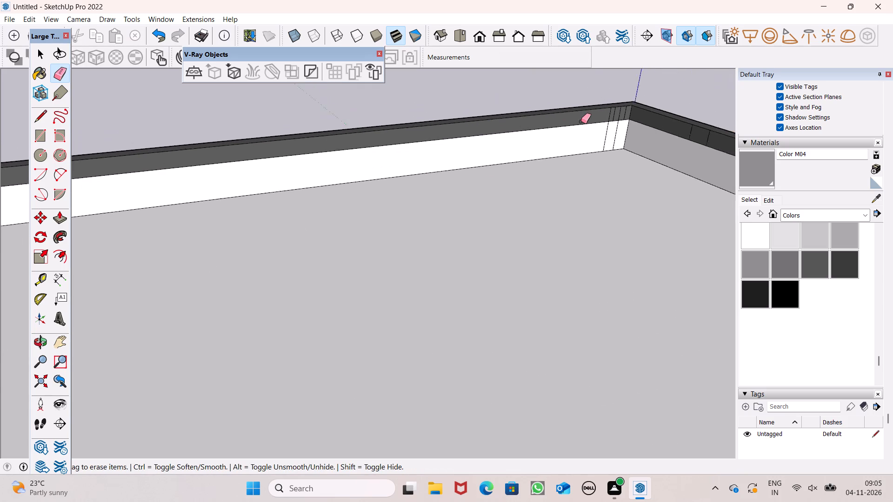
scroll(581, 121, "up", 4)
scroll(689, 103, "up", 8)
left_click_drag(458, 131, 354, 160)
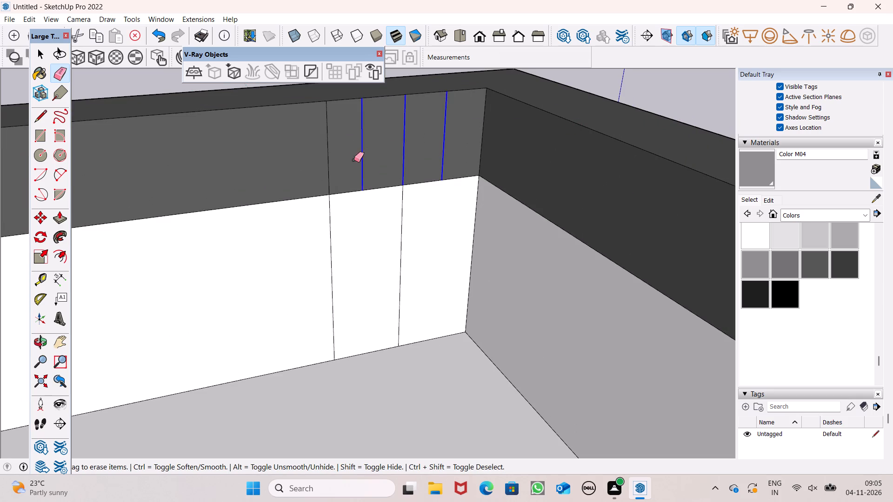
left_click_drag(354, 160, 315, 170)
left_click_drag(309, 265, 323, 293)
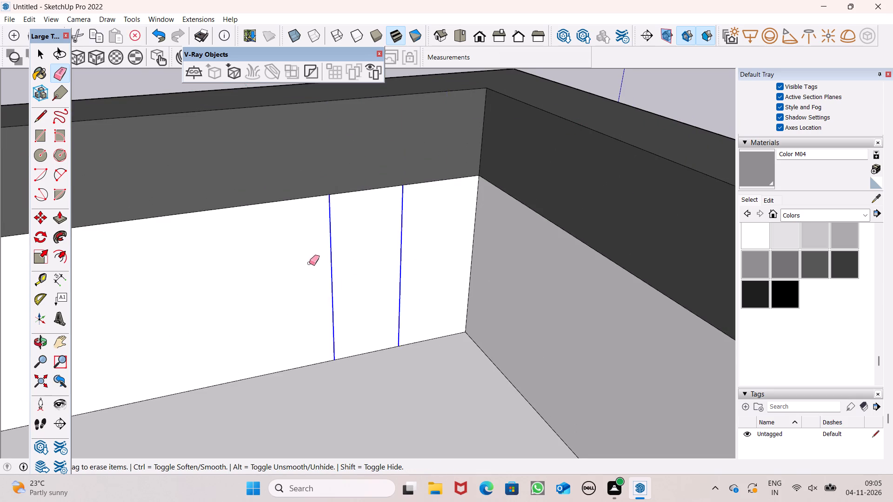
Erase the short vertical seams on the inner coping face of the adjoining parapet, just past the corner.
scroll(312, 185, "down", 8)
middle_click_drag(271, 226, 573, 197)
left_click_drag(585, 160, 662, 154)
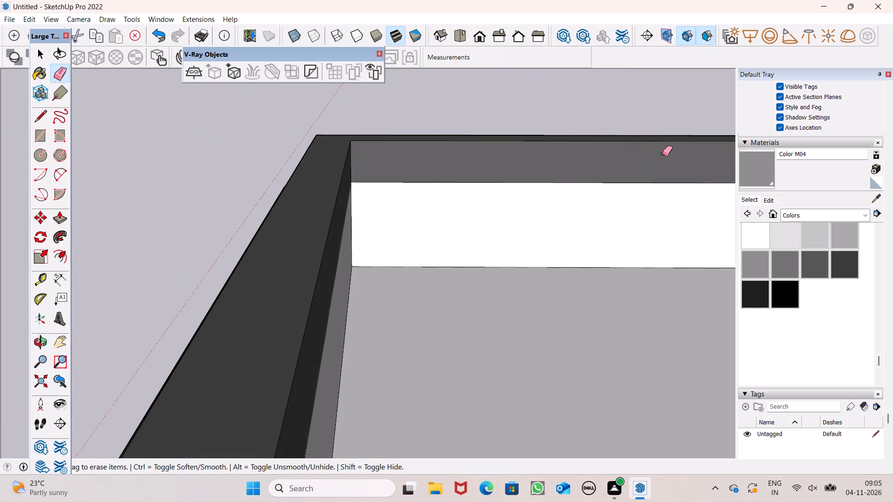
left_click_drag(662, 154, 665, 156)
scroll(285, 167, "down", 6)
Paint the outer face of the front parapet, below its dark coping, with Color M04.
middle_click_drag(171, 222, 644, 195)
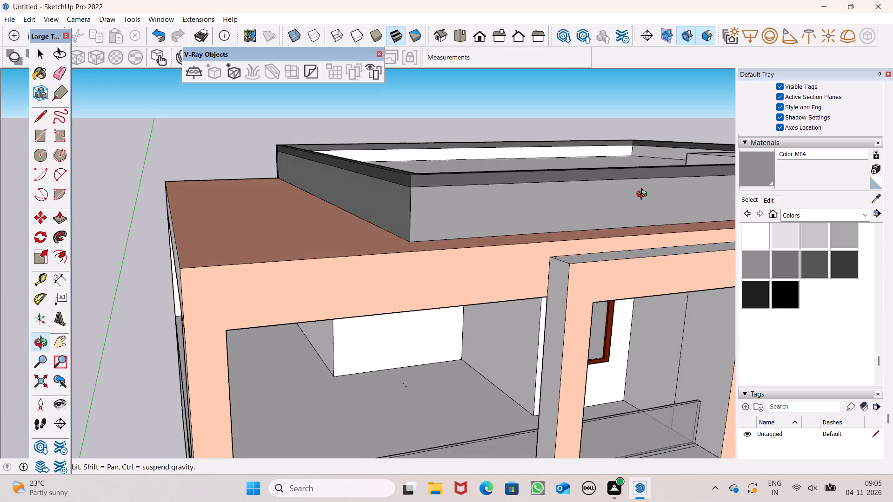
middle_click_drag(644, 195, 537, 165)
scroll(452, 135, "down", 6)
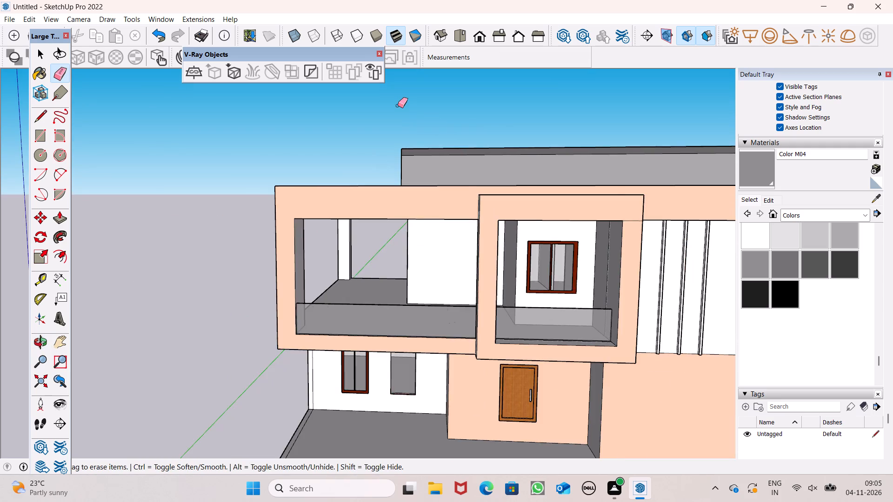
scroll(398, 106, "down", 8)
middle_click_drag(429, 160, 457, 274)
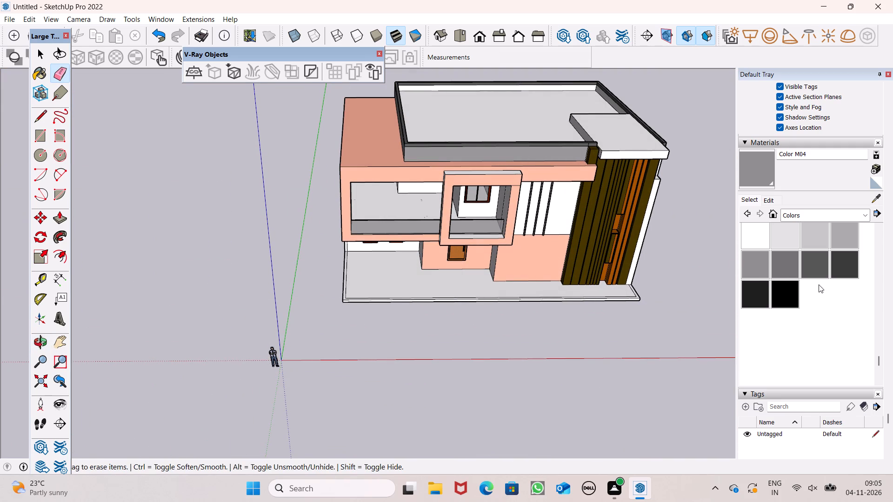
left_click(758, 274)
scroll(479, 198, "up", 7)
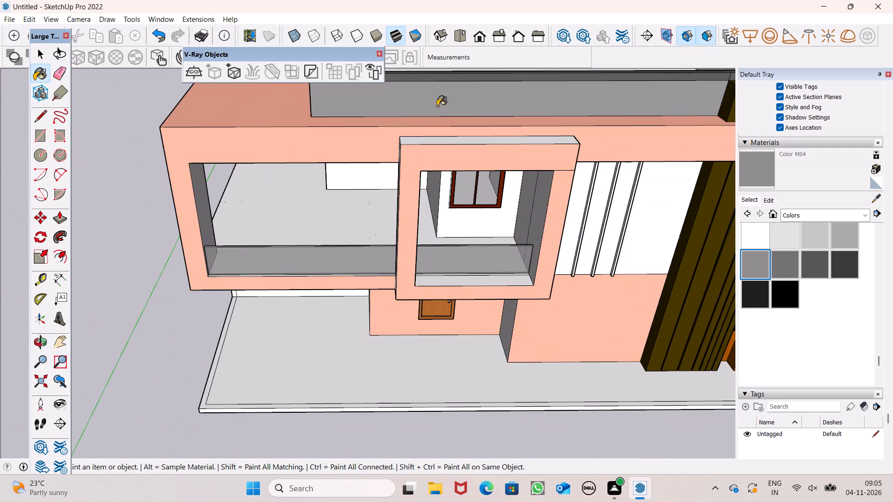
left_click(437, 106)
scroll(426, 158, "up", 5)
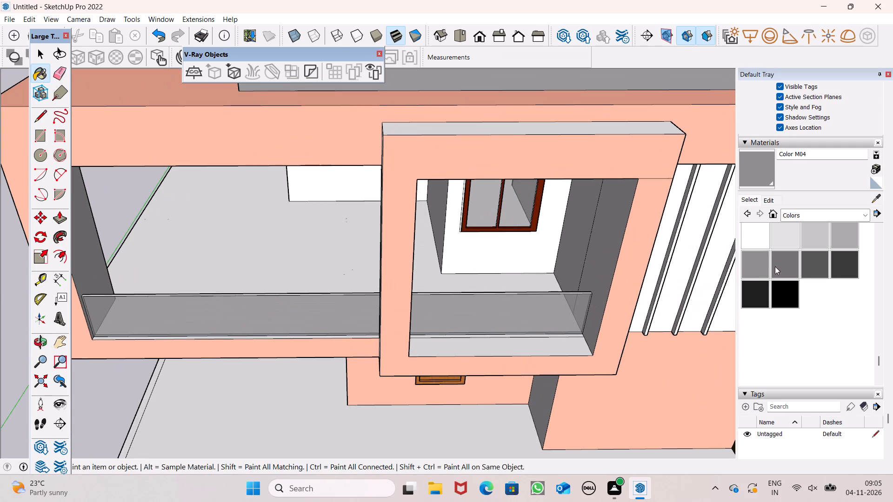
left_click(750, 259)
scroll(486, 248, "down", 3)
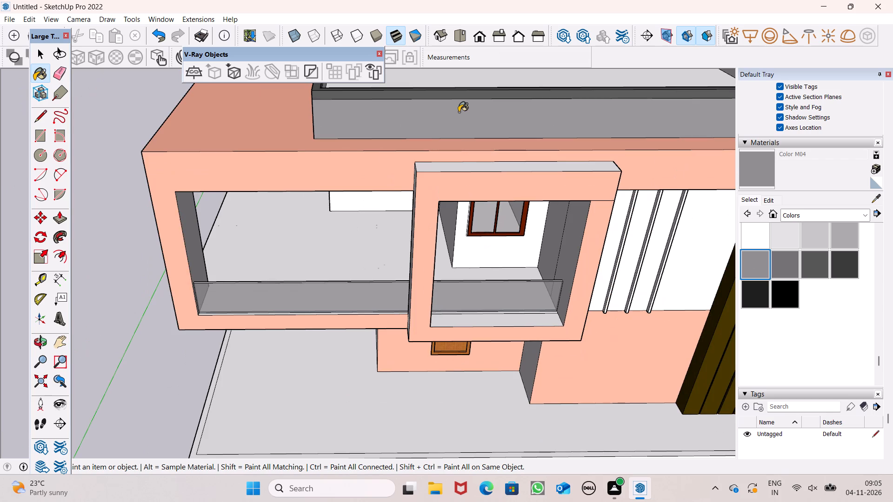
left_click(460, 111)
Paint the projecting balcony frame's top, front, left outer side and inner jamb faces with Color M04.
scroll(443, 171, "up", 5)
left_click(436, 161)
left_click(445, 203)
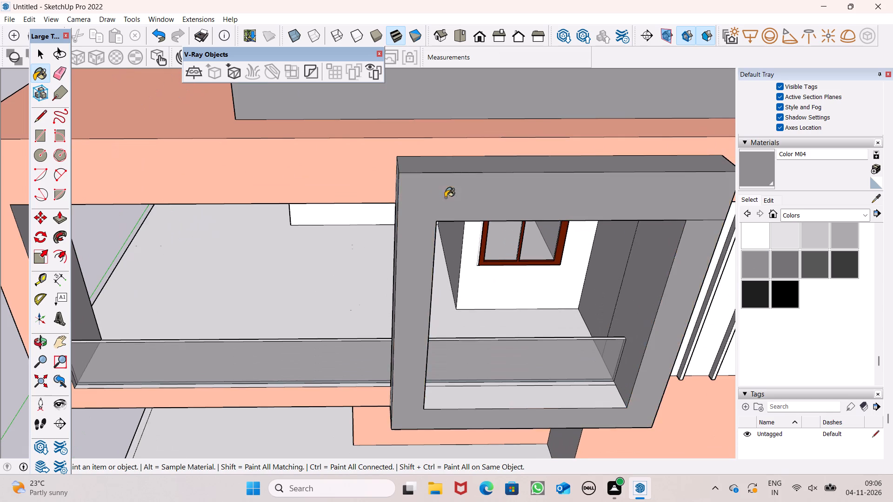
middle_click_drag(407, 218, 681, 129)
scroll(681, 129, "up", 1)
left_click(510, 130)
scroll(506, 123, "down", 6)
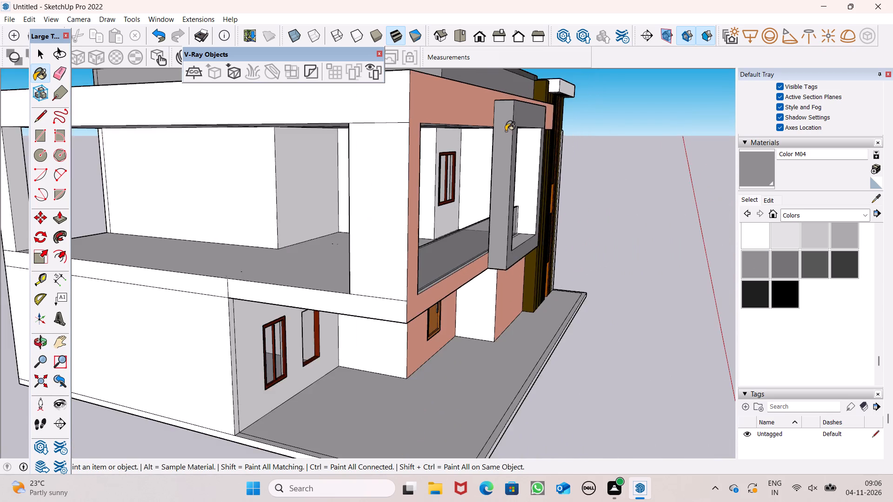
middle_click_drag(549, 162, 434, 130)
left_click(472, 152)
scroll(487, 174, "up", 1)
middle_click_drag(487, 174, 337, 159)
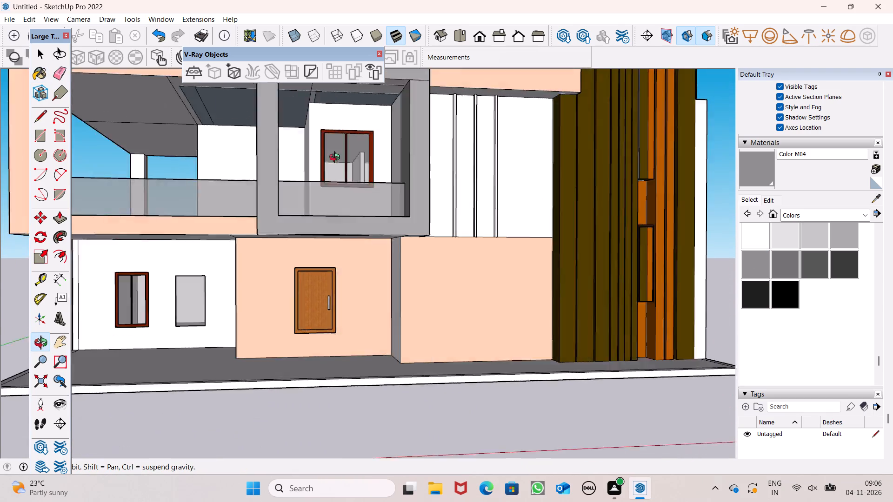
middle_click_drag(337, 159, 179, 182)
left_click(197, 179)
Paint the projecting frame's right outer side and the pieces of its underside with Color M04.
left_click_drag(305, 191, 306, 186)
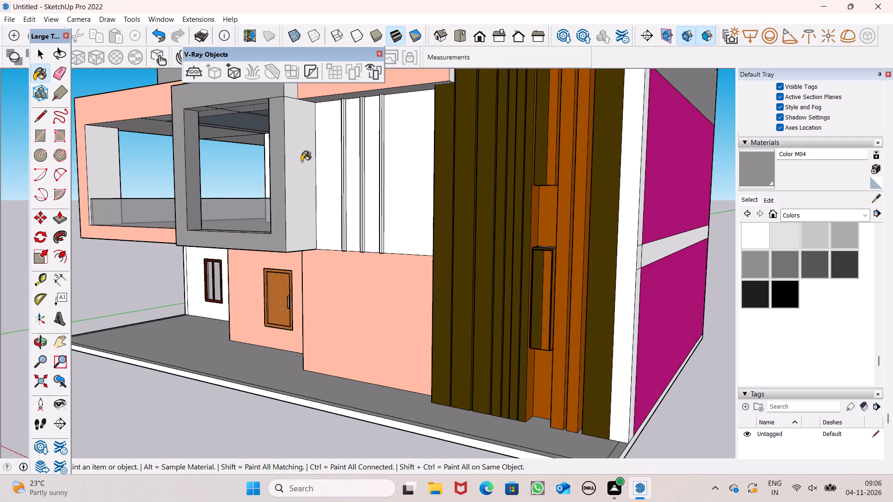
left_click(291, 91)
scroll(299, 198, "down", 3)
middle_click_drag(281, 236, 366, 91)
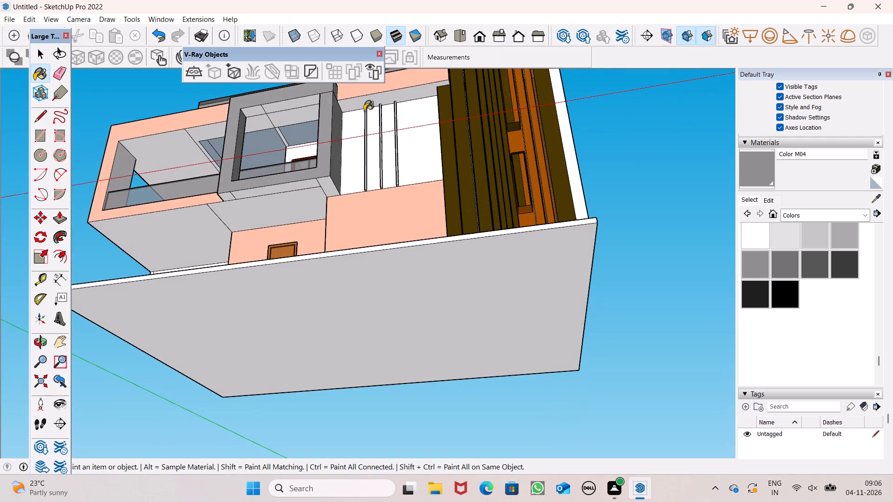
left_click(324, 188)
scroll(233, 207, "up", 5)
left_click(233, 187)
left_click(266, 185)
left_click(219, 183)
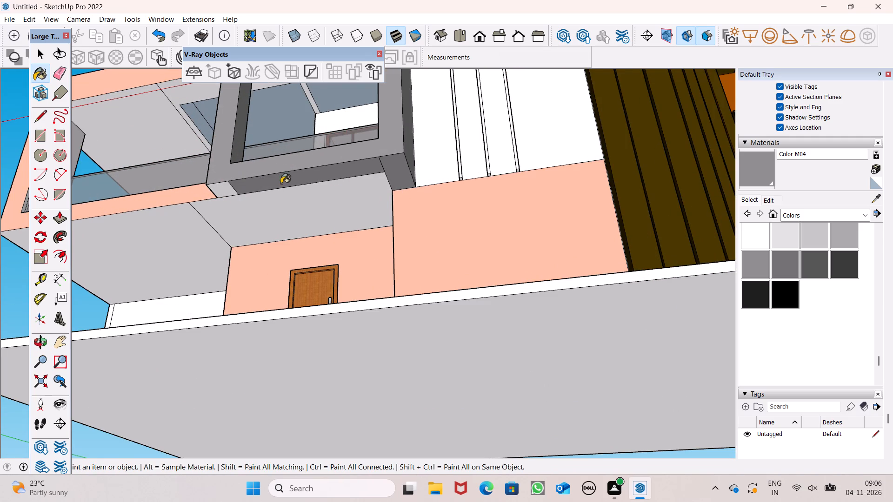
Draw a line across the projecting frame's underside, from the inner corner of the strip to the frame's right outer edge.
middle_click_drag(352, 178, 386, 167)
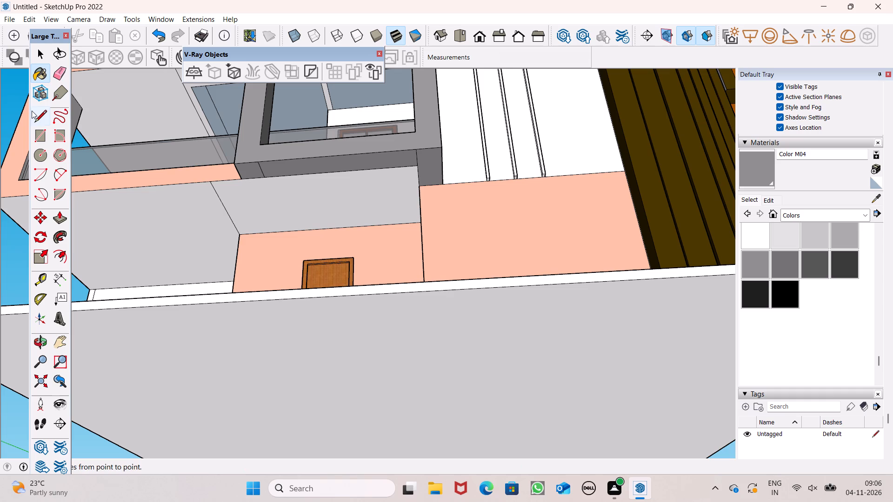
left_click(34, 116)
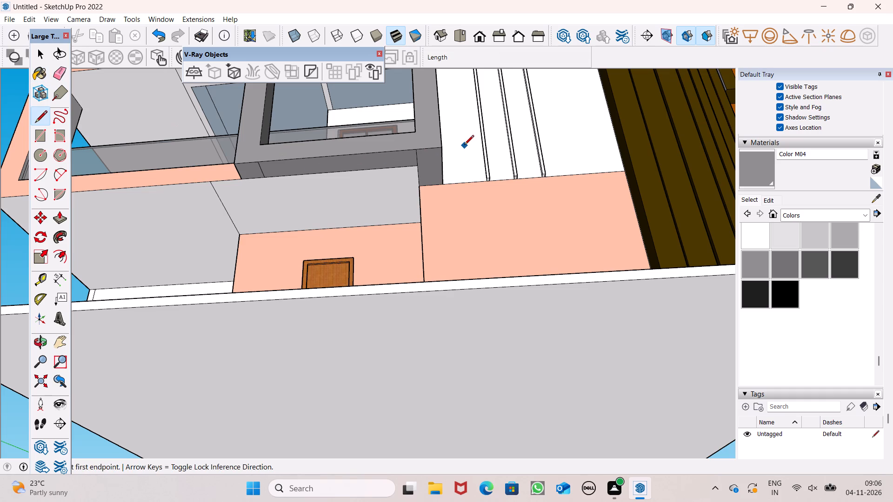
scroll(432, 151, "up", 7)
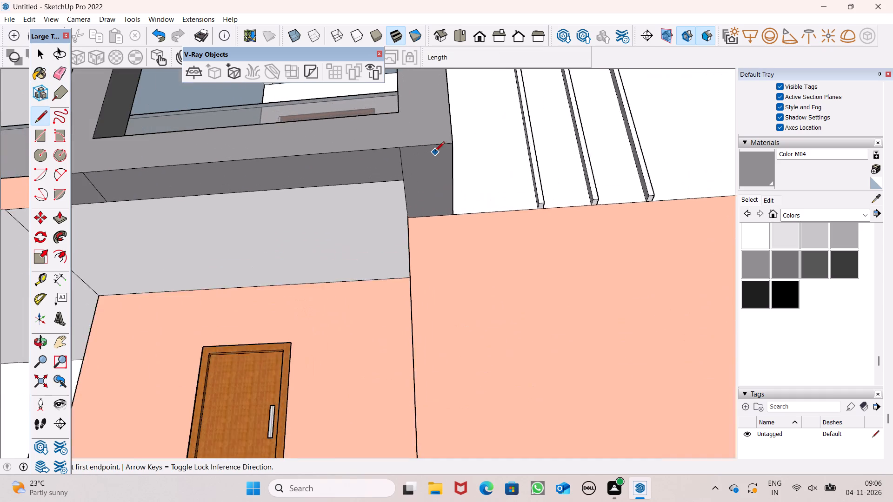
scroll(435, 152, "up", 7)
left_click(384, 200)
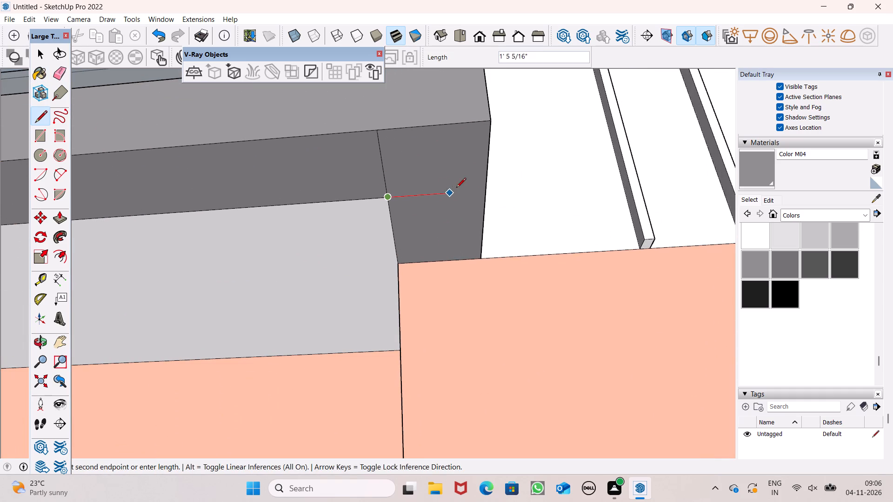
left_click(485, 185)
Erase the short seam dividing the front strip of the frame's underside near its right end.
scroll(451, 142, "down", 4)
middle_click_drag(468, 152, 458, 170)
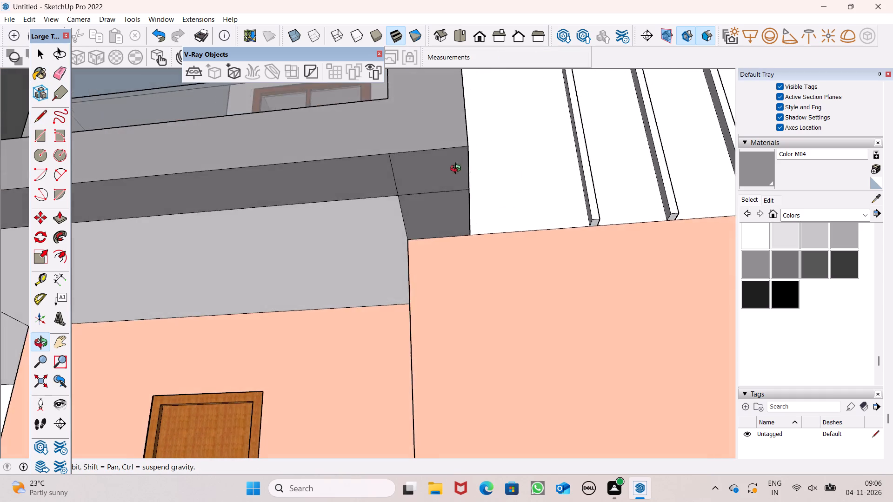
middle_click_drag(458, 170, 450, 155)
left_click(66, 74)
left_click_drag(385, 160, 378, 168)
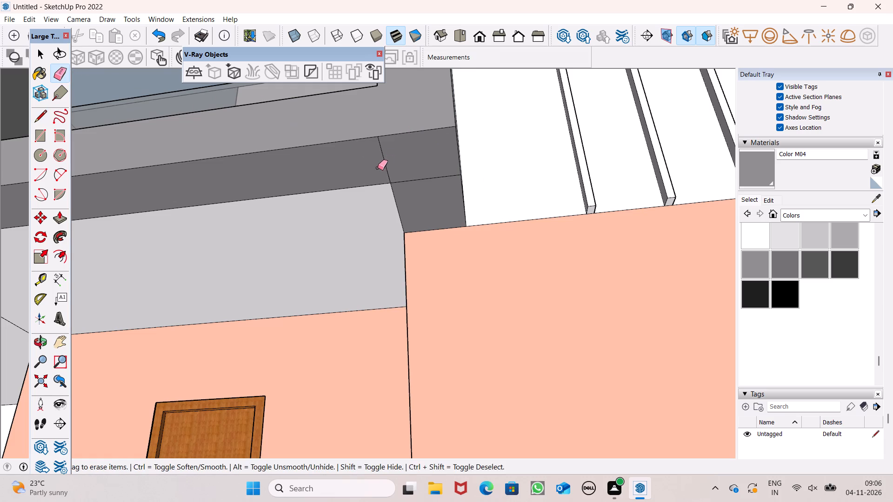
left_click_drag(378, 168, 374, 168)
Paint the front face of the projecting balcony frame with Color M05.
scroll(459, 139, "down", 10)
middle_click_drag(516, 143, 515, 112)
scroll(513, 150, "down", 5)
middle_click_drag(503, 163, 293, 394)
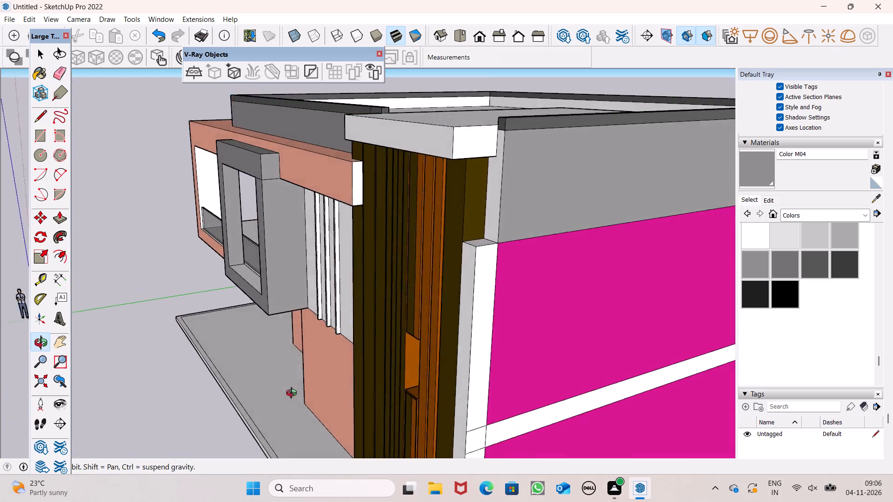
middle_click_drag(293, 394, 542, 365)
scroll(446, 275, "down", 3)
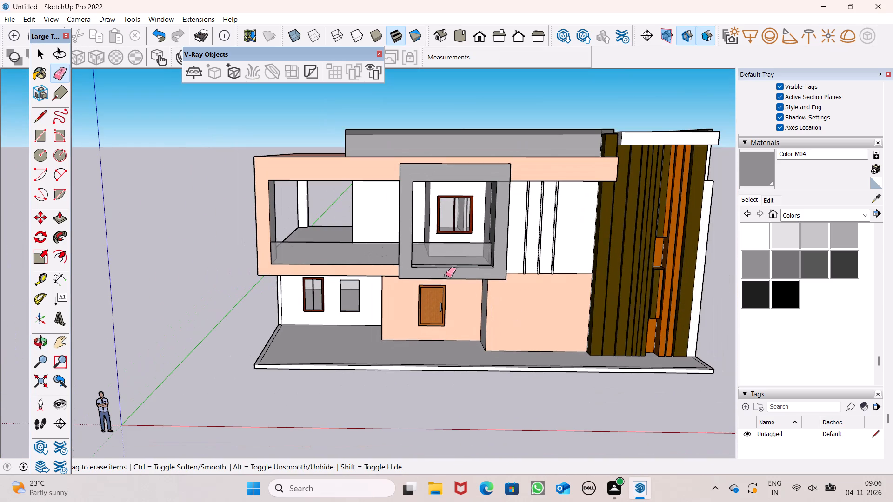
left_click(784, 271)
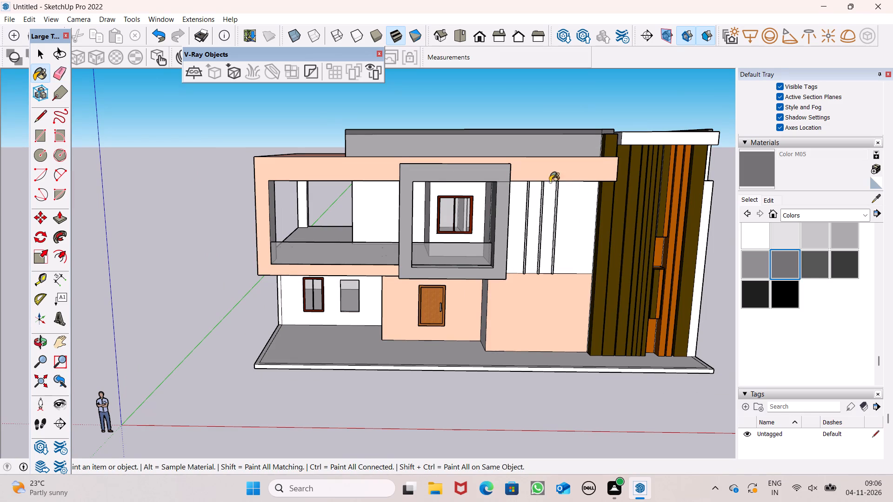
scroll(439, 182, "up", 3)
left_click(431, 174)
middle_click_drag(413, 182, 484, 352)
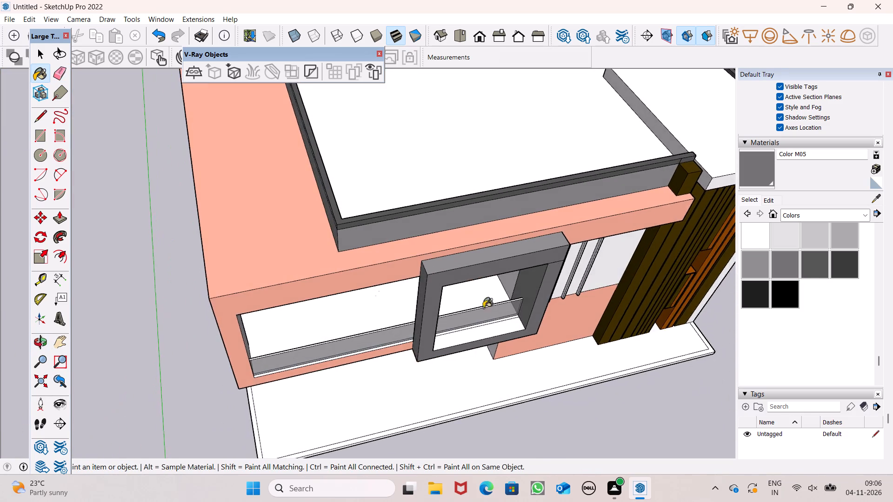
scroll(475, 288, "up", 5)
Paint the projecting frame's top, front, left outer side, right inner jamb and inner sill with Color M06.
left_click(820, 261)
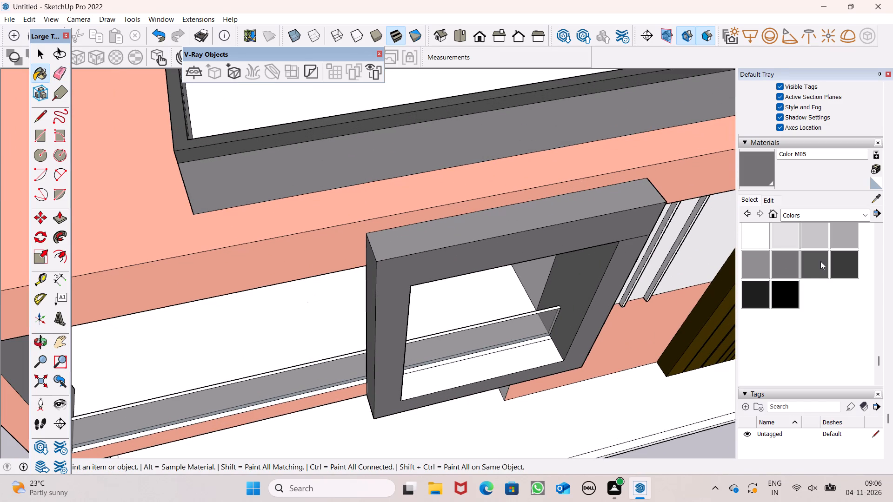
scroll(570, 245, "up", 3)
left_click(412, 221)
left_click(421, 255)
middle_click_drag(393, 305, 533, 178)
left_click(460, 228)
left_click(593, 187)
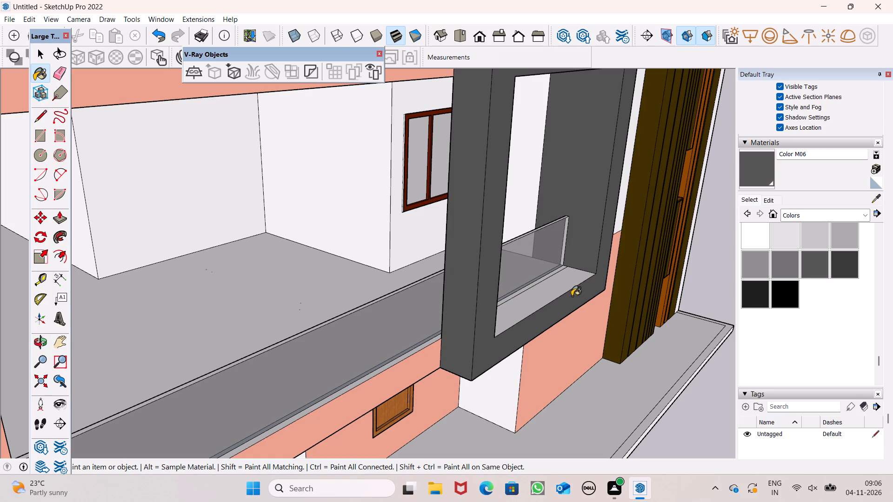
left_click(559, 286)
Paint the underside strips of the projecting balcony frame with Color M06.
middle_click_drag(562, 311, 441, 215)
left_click(372, 191)
scroll(375, 220, "up", 1)
middle_click_drag(375, 220, 366, 140)
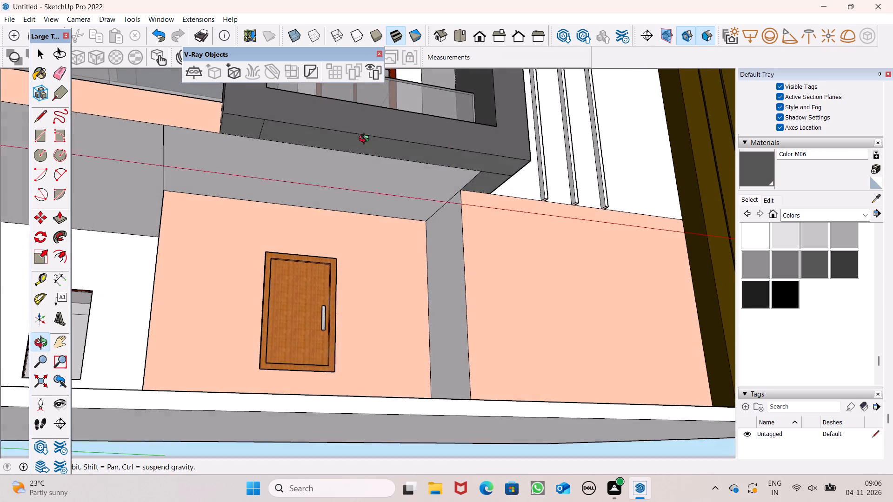
middle_click_drag(366, 140, 366, 132)
left_click(363, 128)
left_click_drag(240, 109, 245, 109)
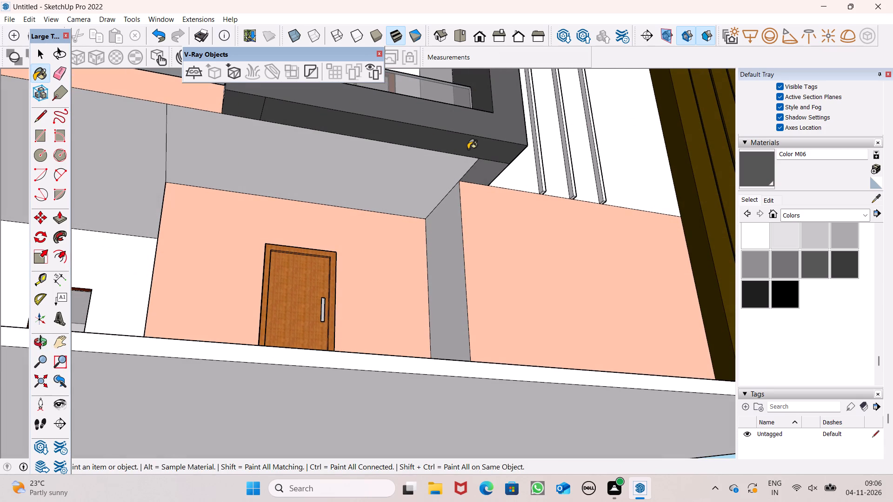
Paint the projecting frame's right outer side, including its upper part, and its left inner jamb with Color M06.
middle_click_drag(478, 150, 147, 315)
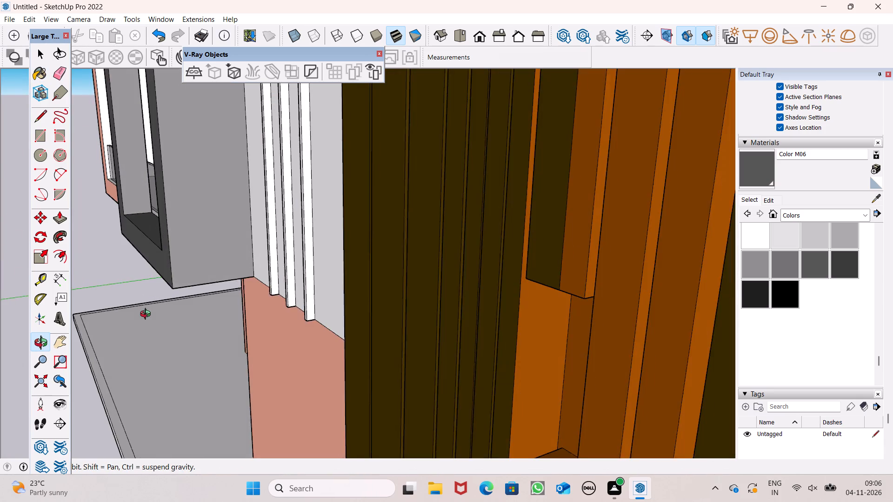
middle_click_drag(147, 315, 145, 313)
left_click(186, 229)
scroll(217, 221, "down", 8)
scroll(143, 175, "up", 4)
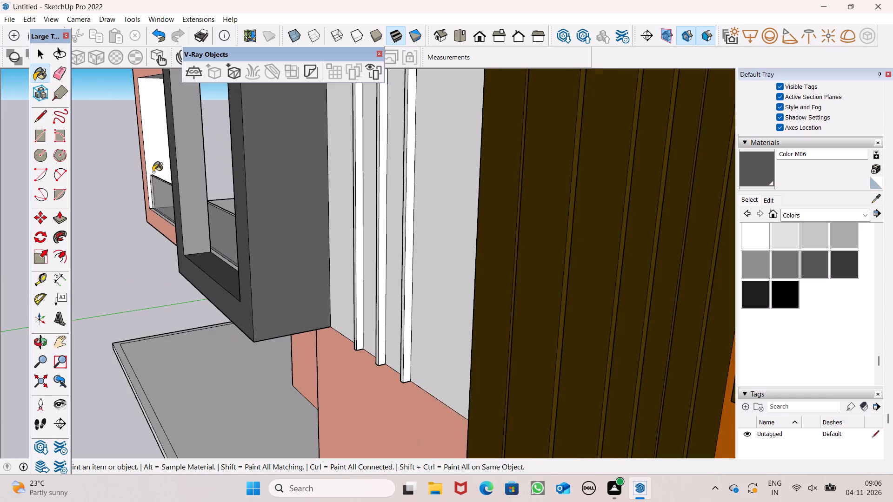
scroll(153, 172, "up", 2)
left_click(182, 164)
scroll(267, 284, "down", 7)
left_click(278, 153)
middle_click_drag(222, 235, 279, 316)
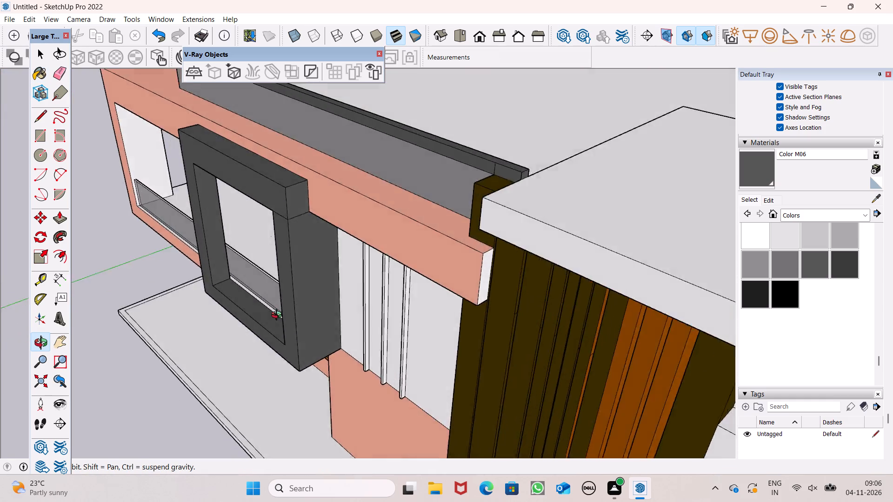
middle_click_drag(279, 316, 658, 136)
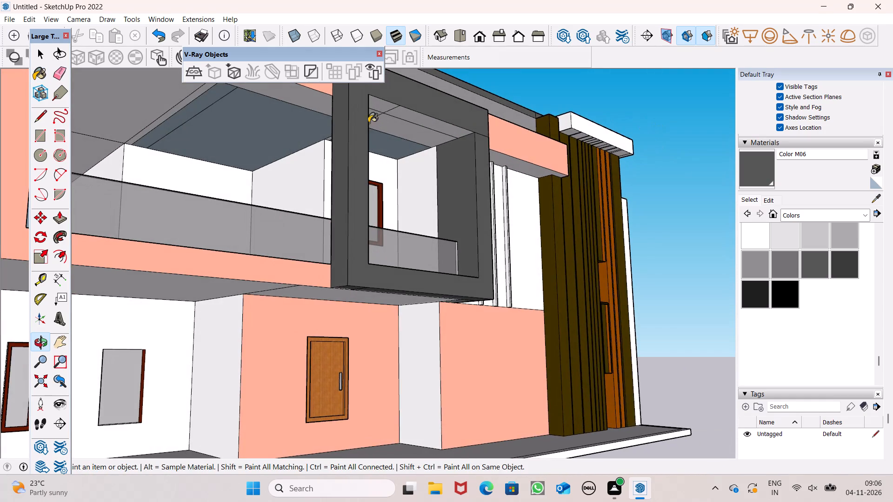
Paint both parts of the projecting balcony frame's inner head with Color M06.
scroll(361, 117, "up", 4)
left_click(389, 105)
left_click(426, 111)
middle_click_drag(453, 131, 369, 79)
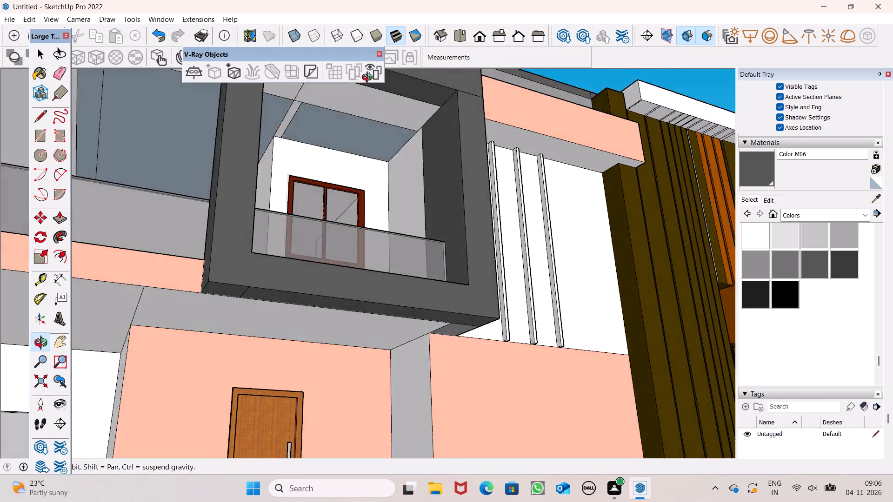
middle_click_drag(369, 79, 324, 71)
scroll(389, 267, "up", 1)
scroll(391, 335, "down", 6)
middle_click_drag(364, 266, 340, 207)
scroll(223, 156, "up", 4)
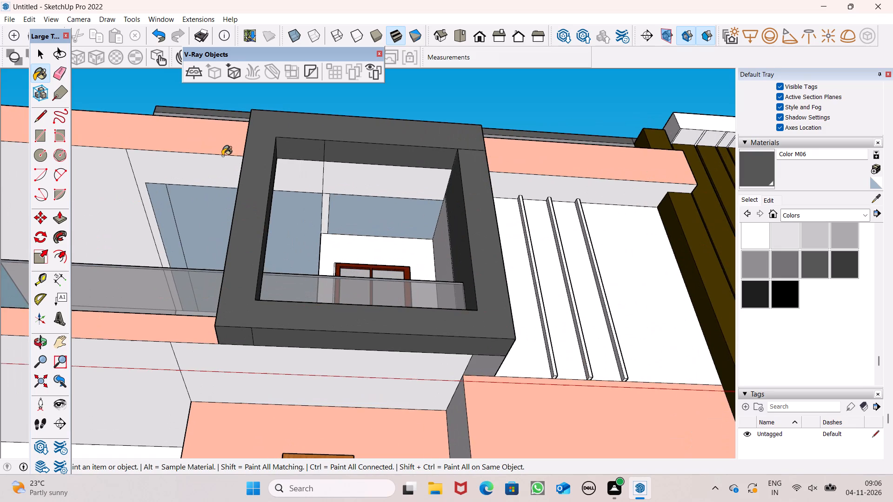
Erase the stray dividing lines on the frame's inner head, the ceiling strip behind it and the bluish balcony ceiling.
left_click(54, 73)
scroll(328, 167, "up", 3)
left_click_drag(327, 150, 321, 146)
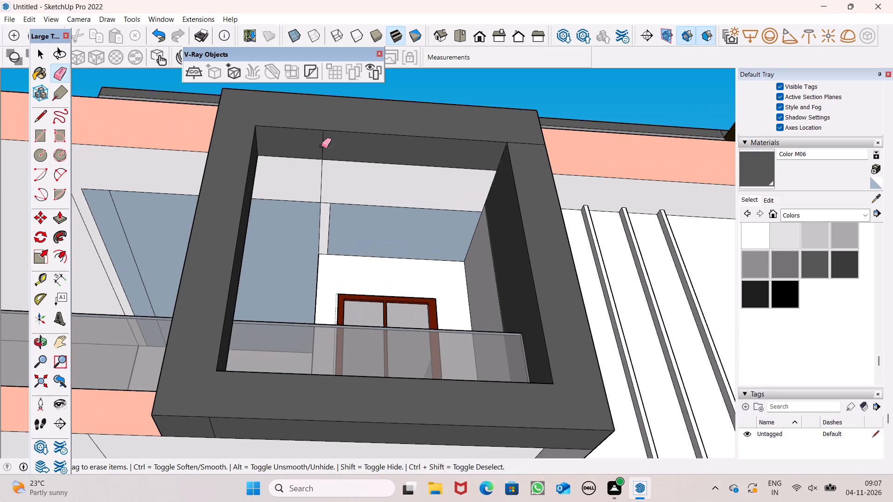
left_click_drag(321, 146, 320, 145)
scroll(380, 157, "down", 6)
middle_click(405, 216)
left_click(347, 168)
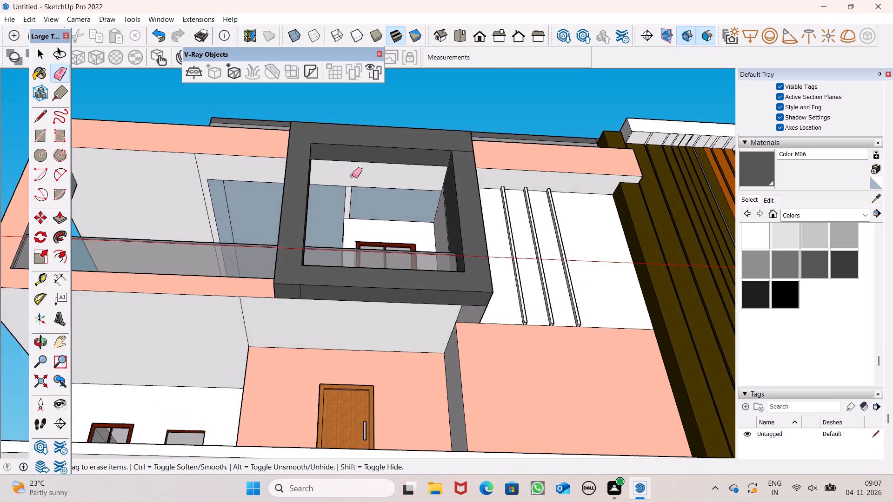
scroll(410, 192, "down", 6)
left_click(740, 234)
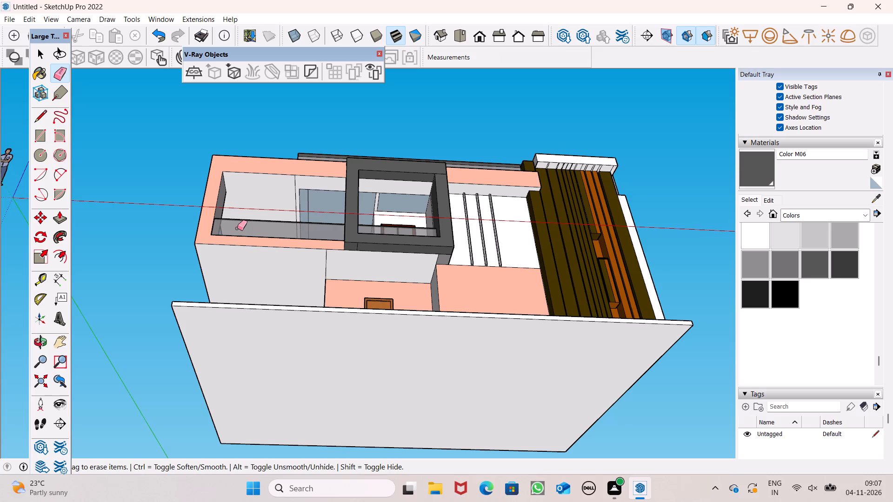
left_click(328, 201)
left_click_drag(317, 201, 307, 203)
left_click(307, 203)
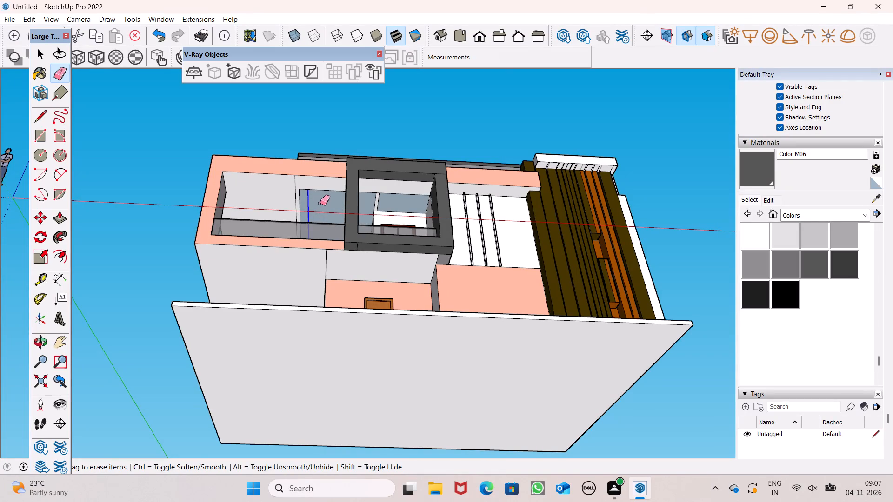
Paint the bluish ceiling faces behind the balcony frame with Color M00.
scroll(388, 205, "down", 1)
scroll(390, 209, "up", 1)
scroll(390, 210, "down", 4)
scroll(397, 228, "up", 1)
middle_click_drag(397, 229, 431, 211)
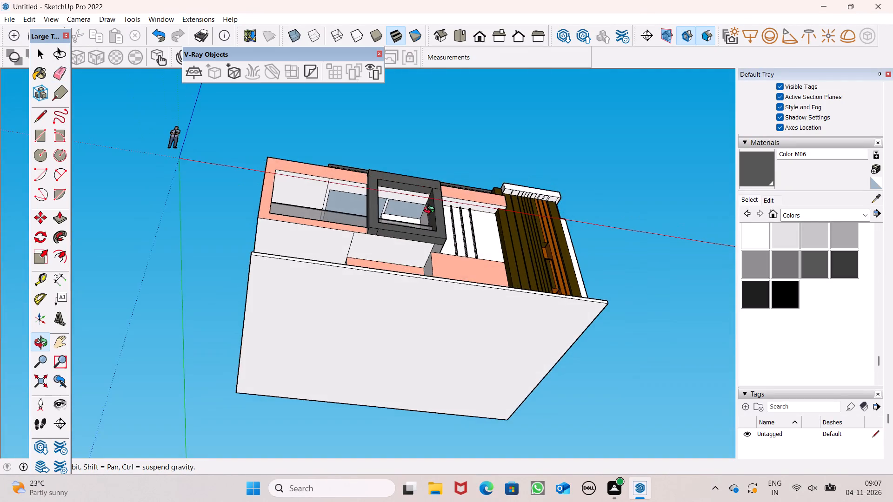
middle_click_drag(431, 211, 390, 226)
left_click(756, 241)
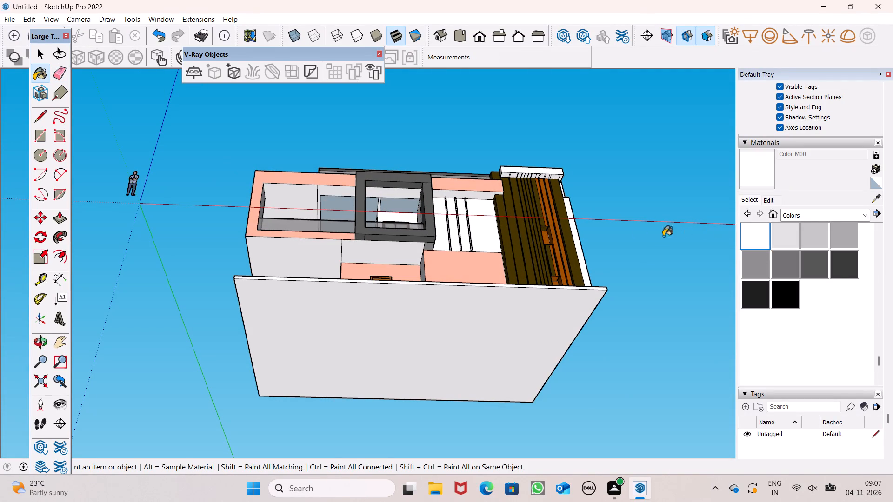
left_click(380, 202)
left_click_drag(400, 202, 391, 203)
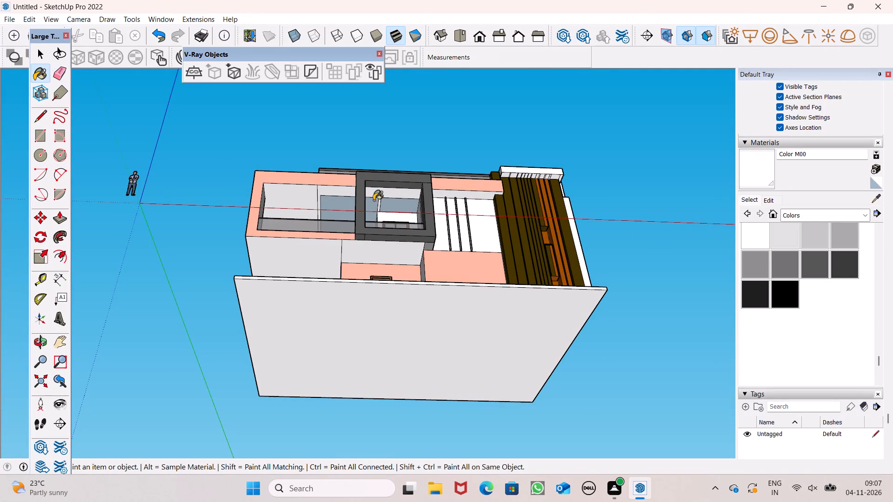
scroll(369, 200, "up", 7)
left_click(369, 200)
Paint the two salmon ground-floor front walls and the upper facade band with Color M00.
scroll(337, 192, "down", 9)
middle_click_drag(422, 158, 428, 188)
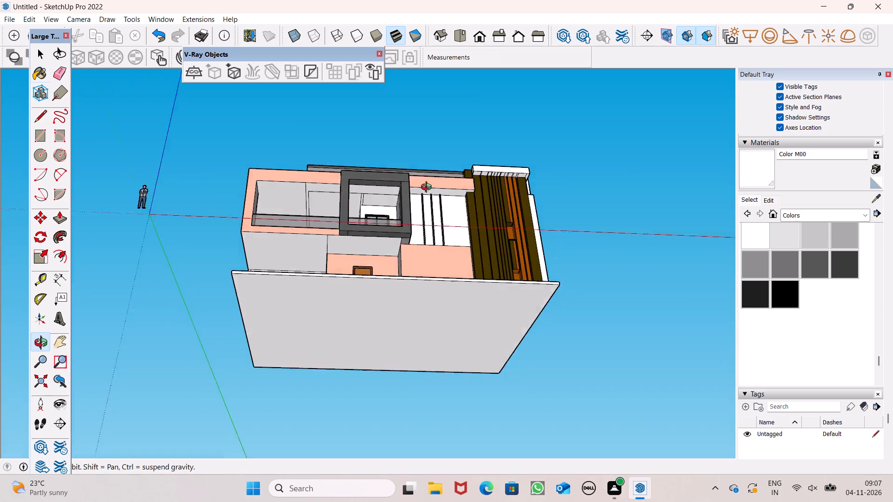
middle_click_drag(428, 188, 442, 235)
scroll(407, 142, "down", 3)
middle_click_drag(424, 176, 633, 363)
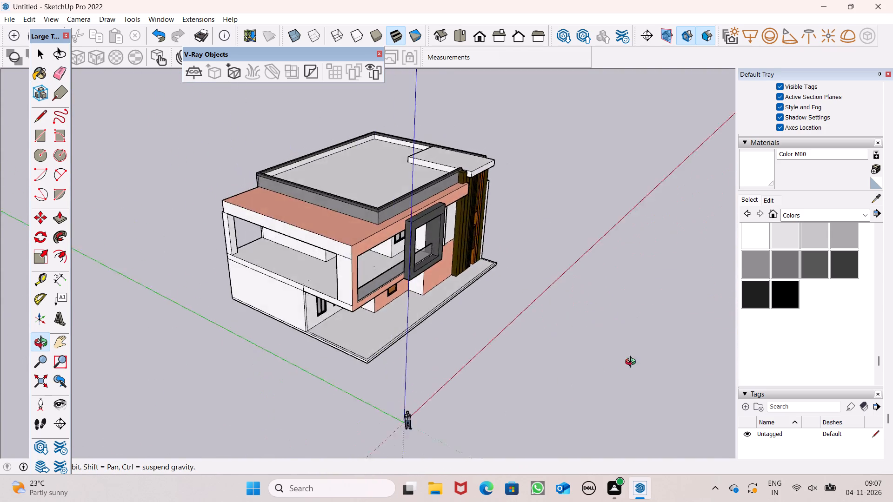
middle_click_drag(633, 363, 377, 223)
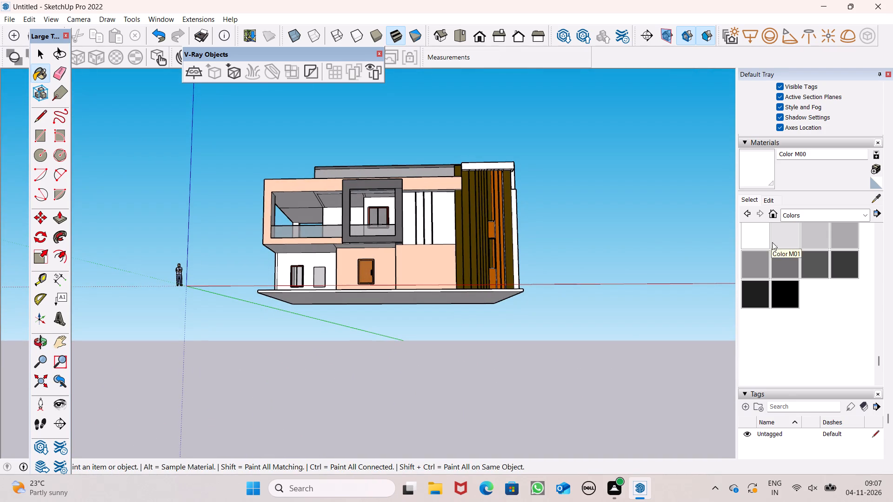
left_click(748, 233)
middle_click_drag(494, 216, 588, 281)
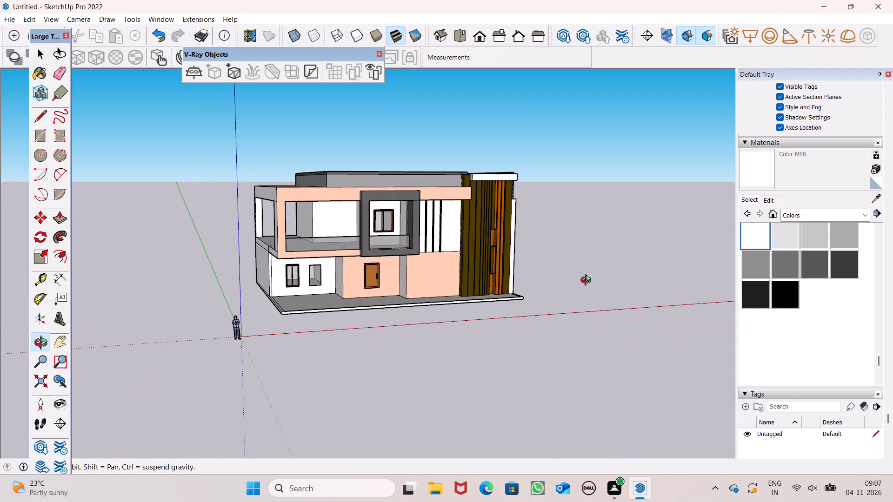
middle_click_drag(588, 281, 582, 270)
scroll(390, 189, "up", 5)
scroll(373, 166, "down", 4)
scroll(381, 271, "up", 5)
left_click(441, 261)
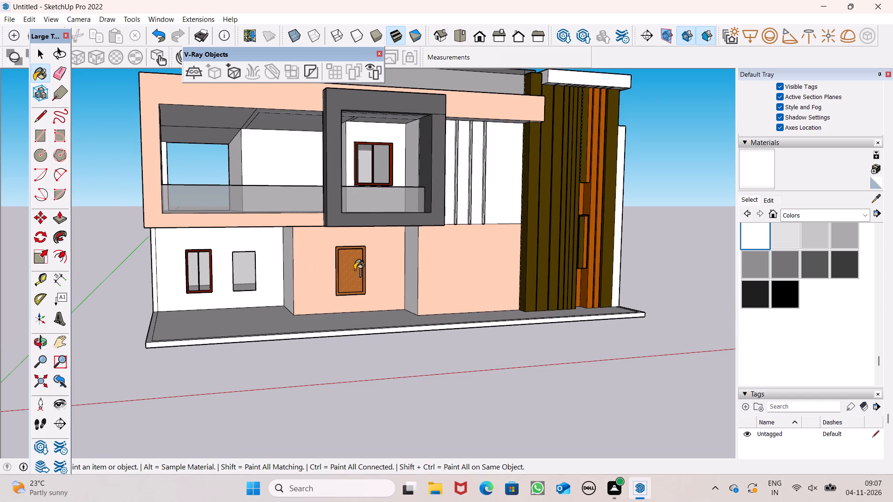
left_click(383, 256)
left_click(476, 111)
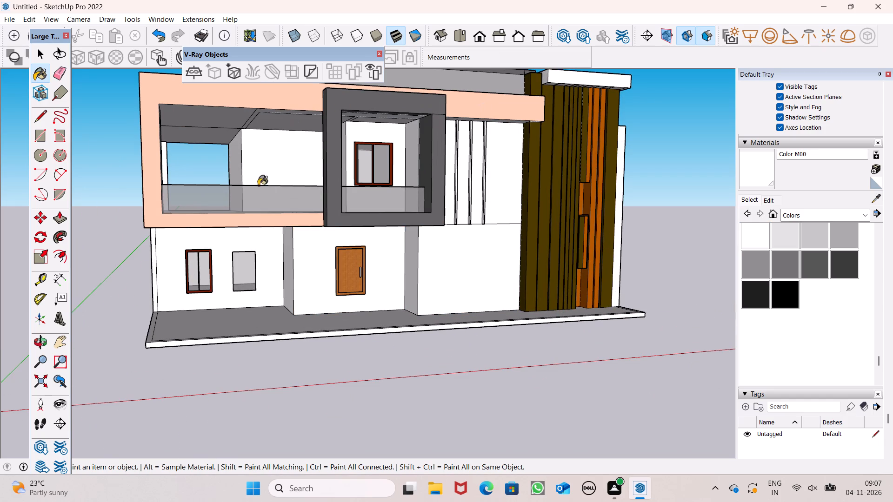
Paint the salmon top of the lower roof slab over the side terrace with Color M00.
scroll(285, 247, "down", 4)
middle_click_drag(266, 248, 562, 403)
left_click(370, 279)
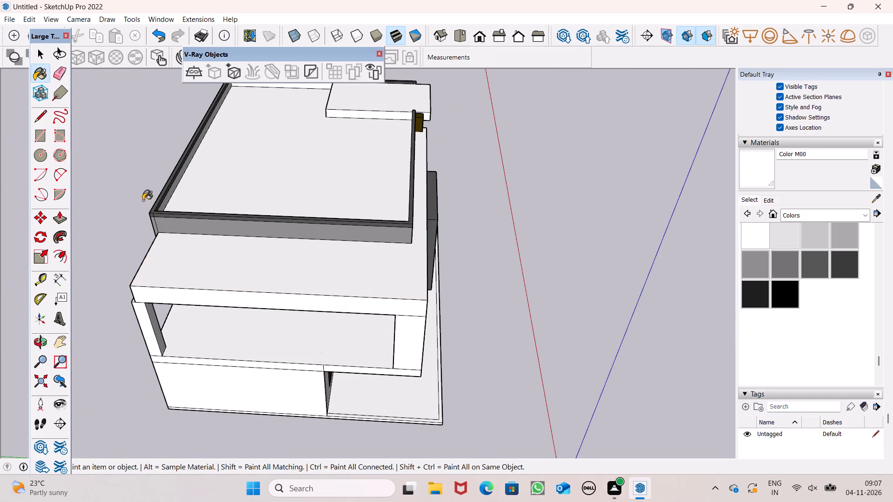
Pull the rear end face of the side terrace's roof slab out 9" with Push/Pull, flush with the outer wall.
middle_click_drag(170, 269, 400, 245)
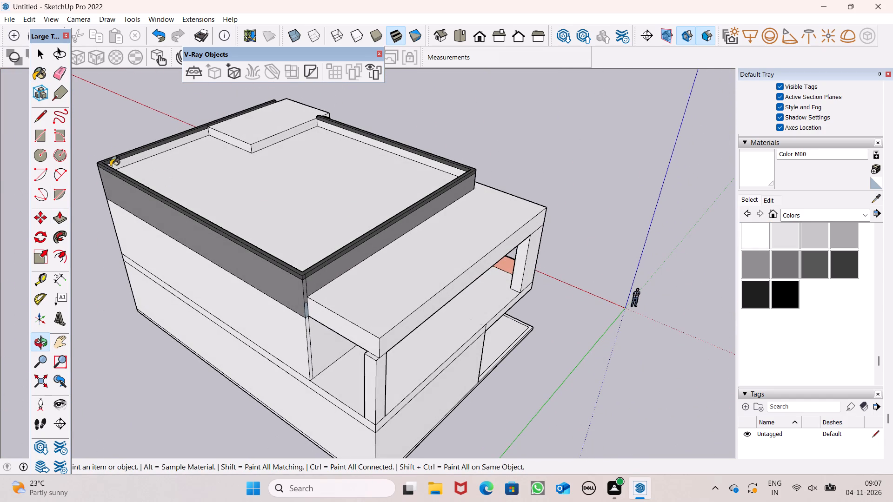
left_click_drag(65, 221, 67, 227)
scroll(358, 358, "up", 5)
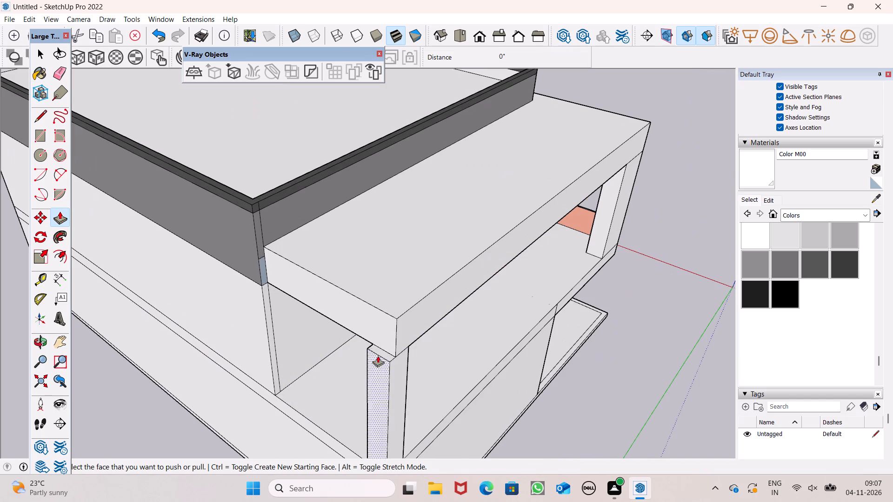
left_click_drag(386, 344, 390, 366)
middle_click_drag(475, 341, 361, 381)
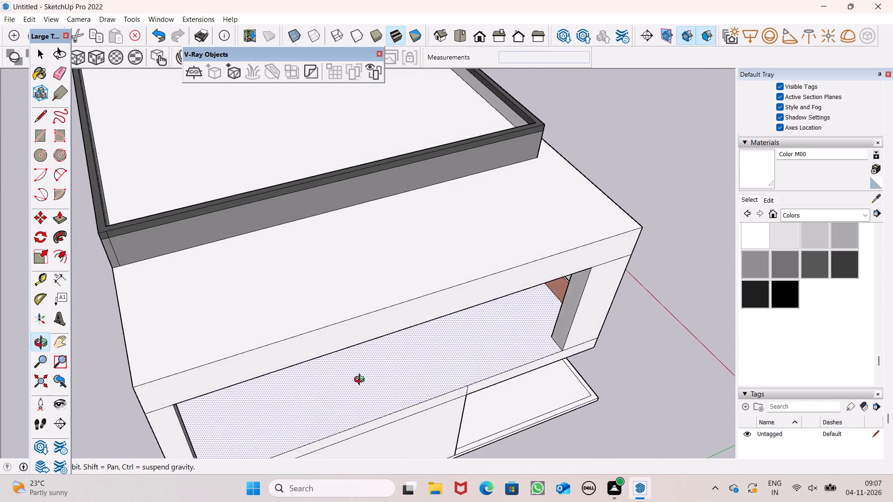
middle_click_drag(361, 381, 269, 387)
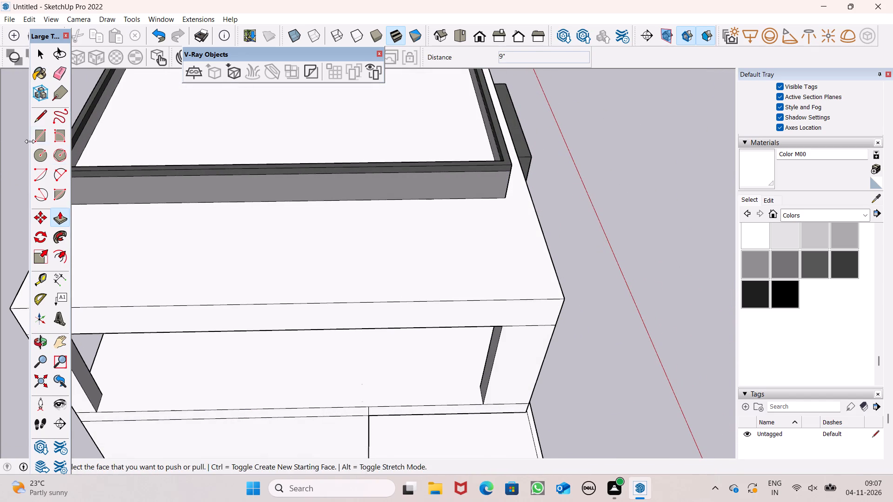
Draw a rectangle about 9' 7 5/8" by 2' 11" near the rear end of the terrace roof slab's top.
left_click(31, 139)
scroll(394, 253, "down", 3)
middle_click_drag(473, 251, 464, 277)
scroll(239, 282, "up", 3)
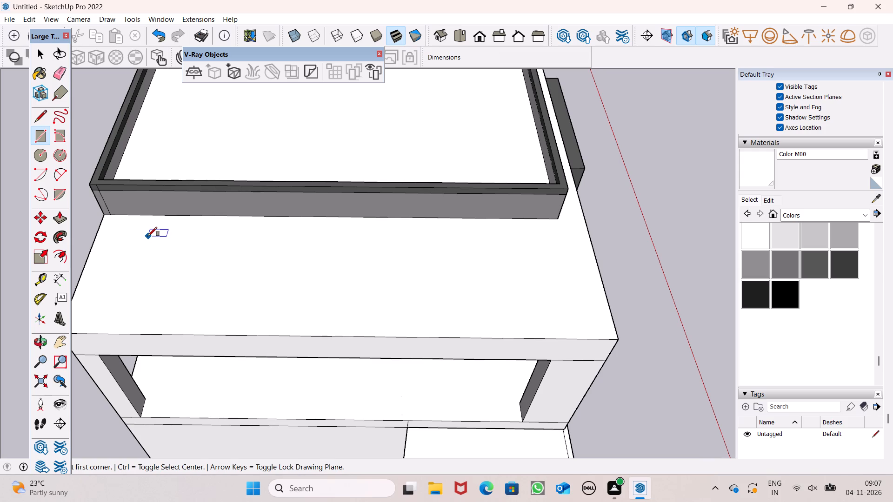
left_click(147, 236)
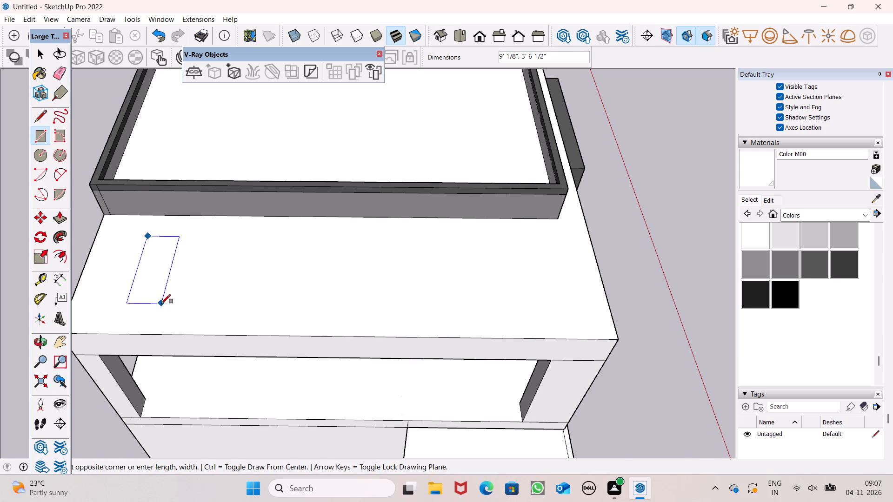
scroll(156, 302, "up", 6)
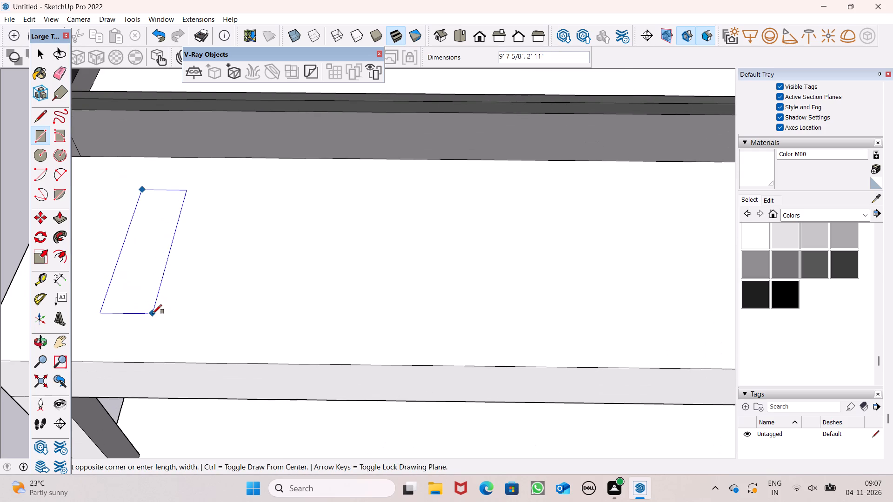
left_click(153, 314)
scroll(454, 369, "down", 7)
key("space")
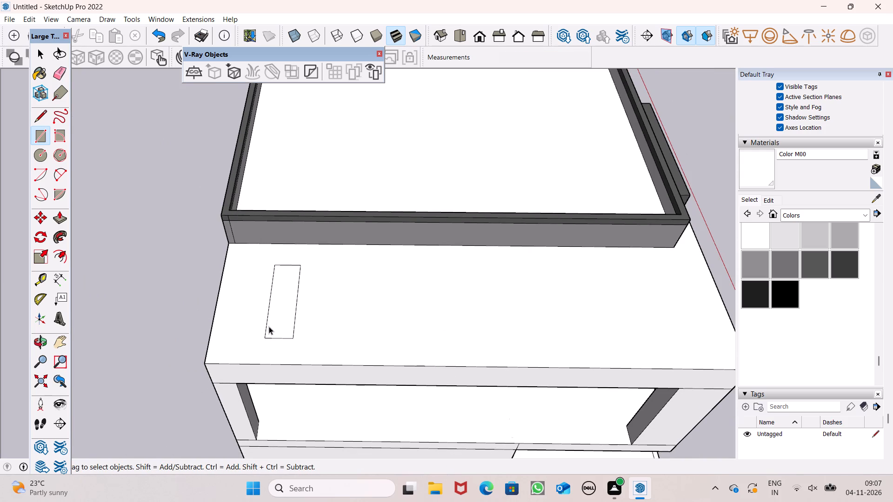
Copy the rectangle along the terrace roof slab as a row of 6 copies spaced about 5' 1 3/4" apart.
left_click(275, 325)
left_click(275, 327)
scroll(273, 328, "down", 1)
scroll(283, 318, "up", 4)
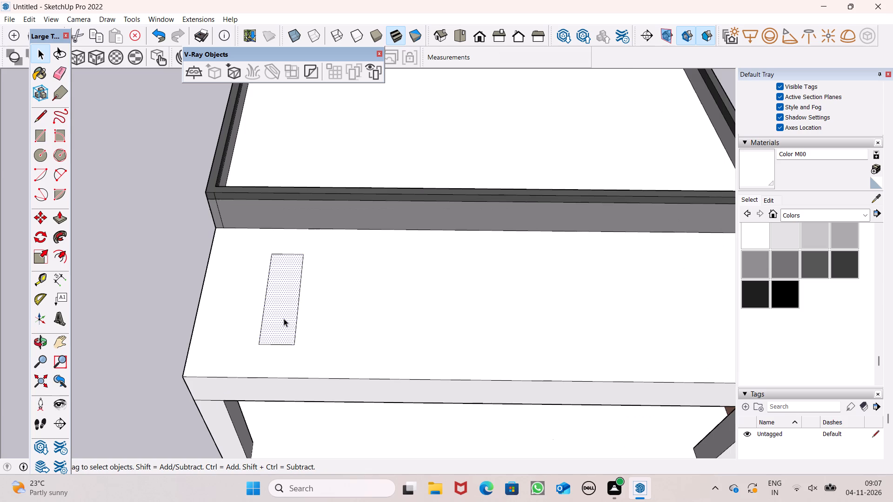
double_click(284, 318)
key("m")
key("Return")
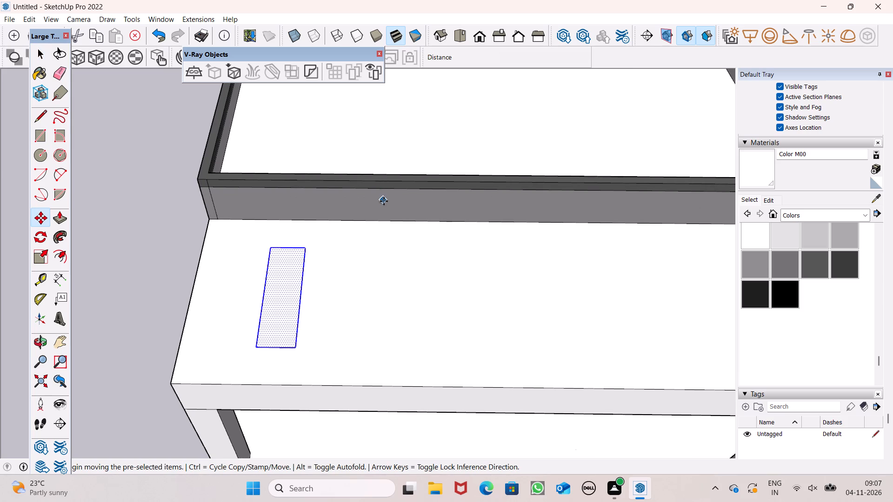
scroll(384, 204, "down", 6)
scroll(694, 242, "up", 6)
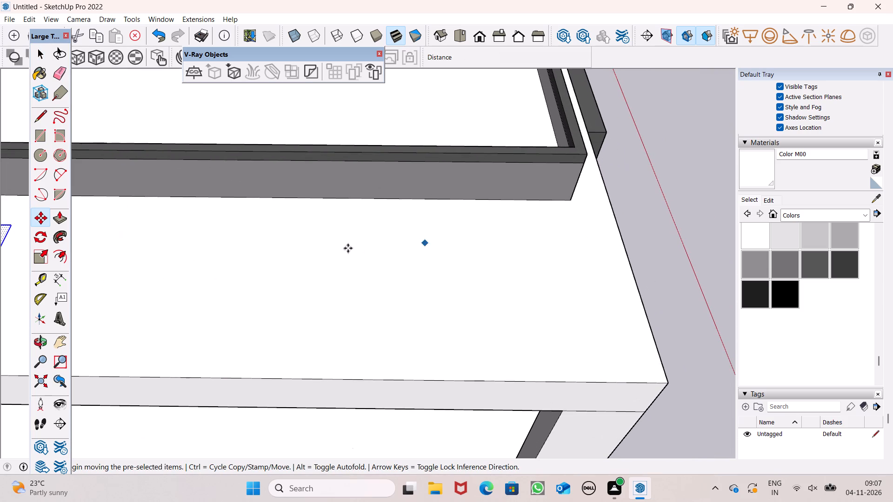
scroll(435, 264, "down", 5)
scroll(179, 294, "up", 3)
scroll(125, 310, "down", 2)
scroll(120, 297, "up", 3)
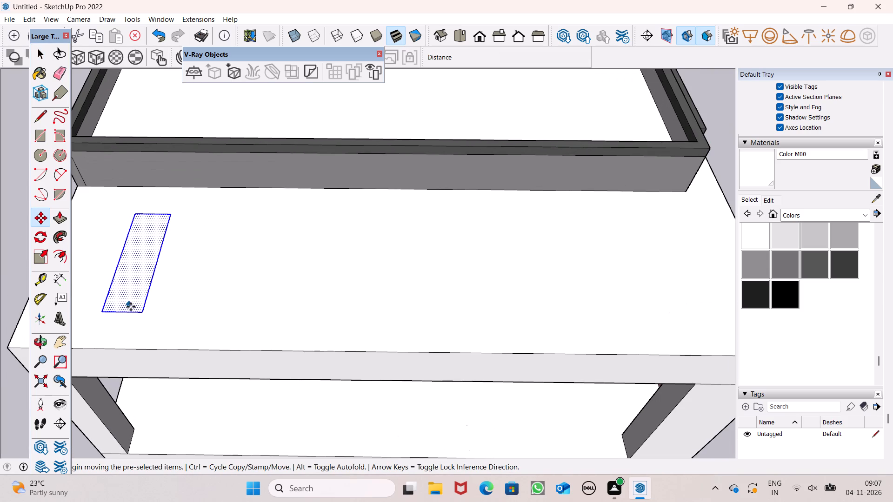
left_click_drag(141, 313, 213, 327)
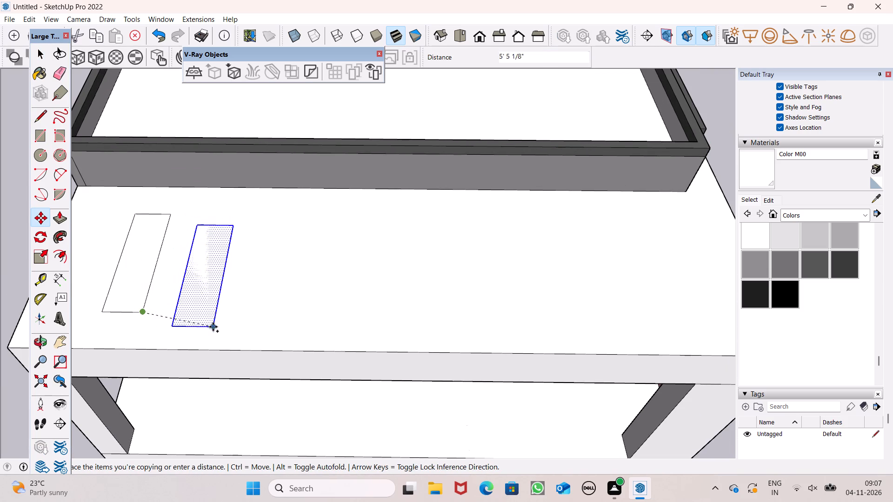
left_click_drag(213, 327, 213, 321)
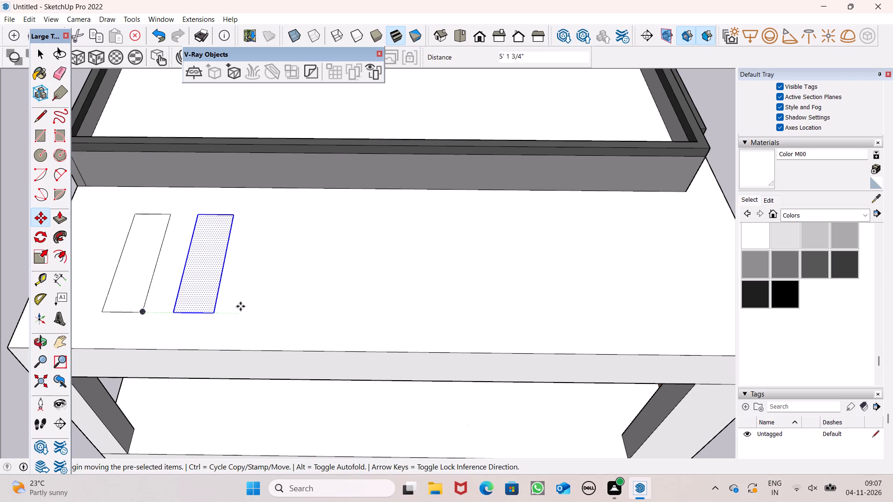
key("shift+asterisk")
key("6")
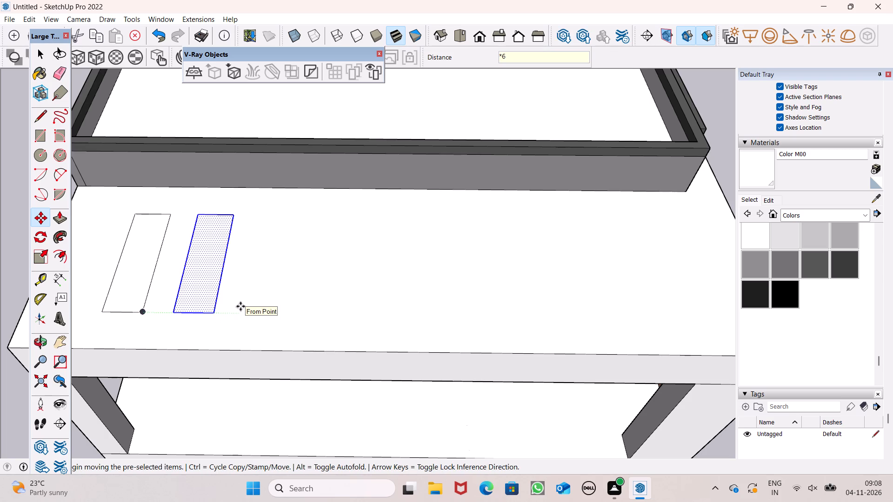
key("Return")
key("space")
Copy the frontmost rectangle of the terrace roof row once more towards the slab's front edge.
scroll(234, 399, "down", 4)
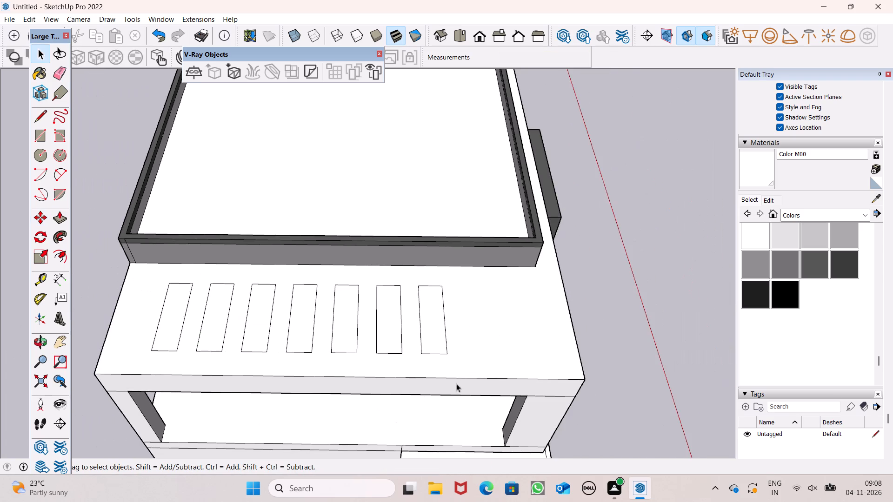
scroll(533, 361, "up", 6)
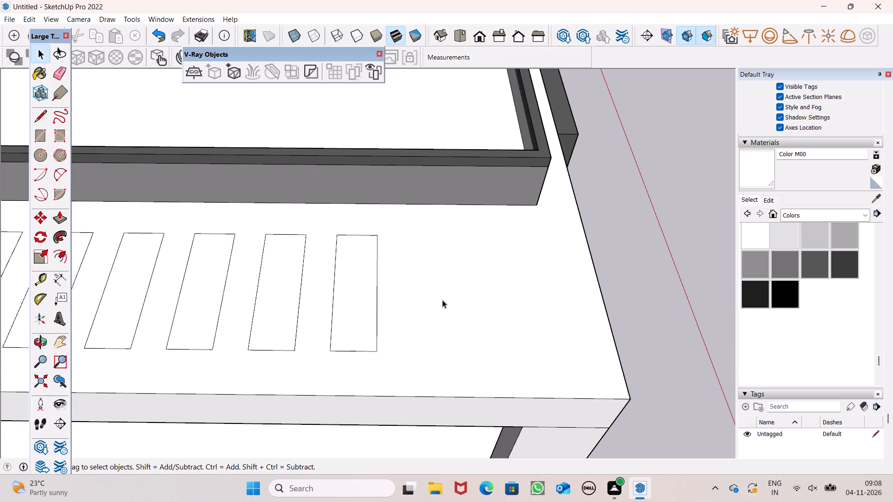
scroll(375, 348, "down", 1)
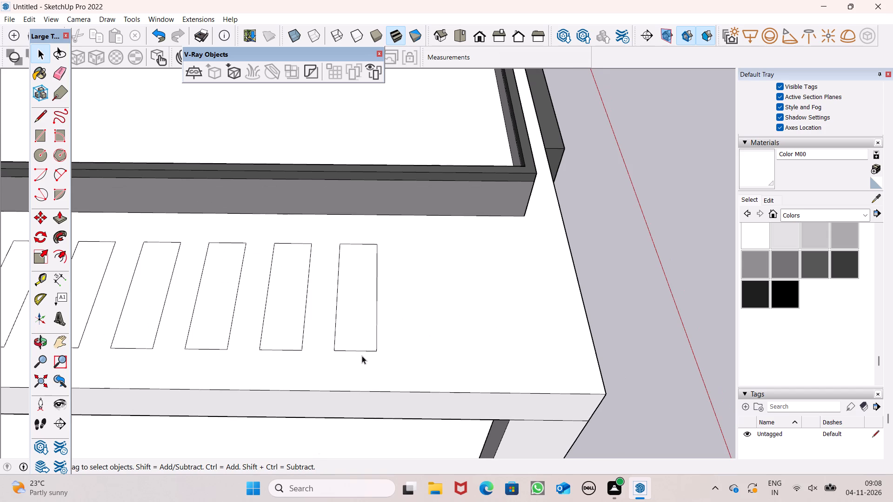
scroll(513, 409, "up", 2)
double_click(329, 321)
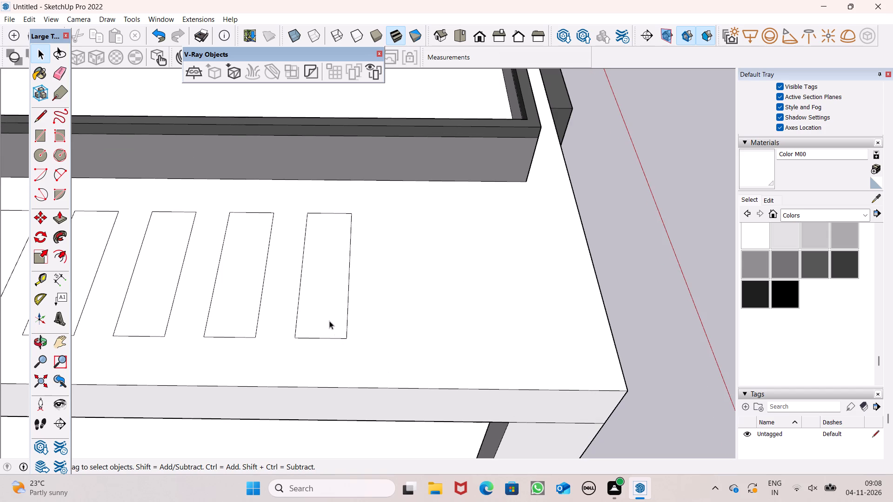
key("m")
key("Return")
scroll(338, 323, "up", 3)
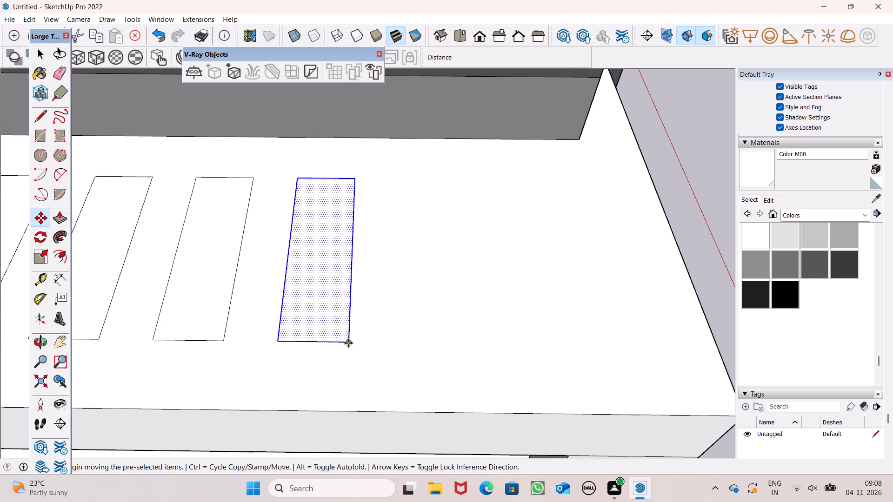
left_click_drag(348, 343, 487, 346)
key("space")
scroll(366, 290, "down", 6)
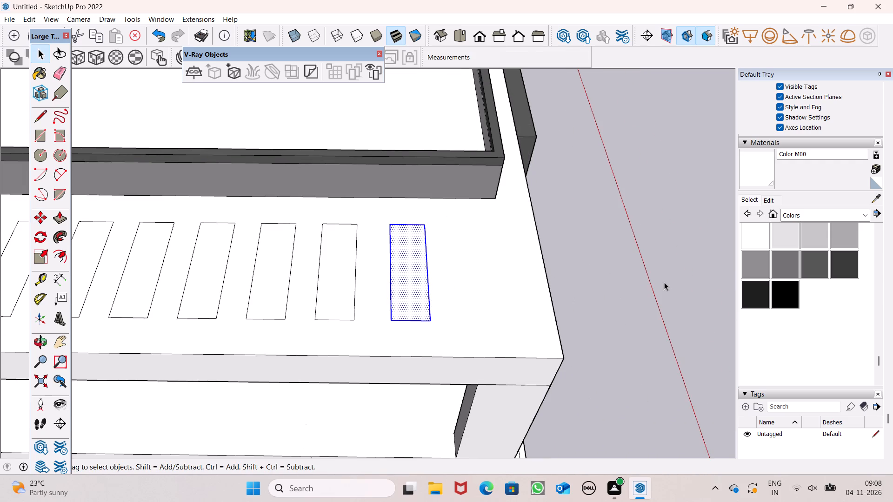
left_click(664, 281)
Cut the rearmost rectangle down through the terrace roof slab 4' 1 3/8" with Push/Pull.
scroll(624, 275, "down", 4)
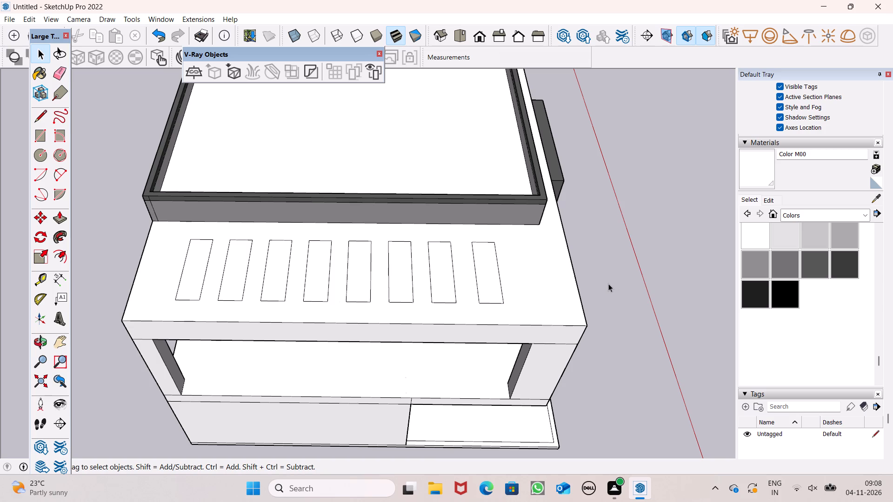
scroll(0, 365, "down", 1)
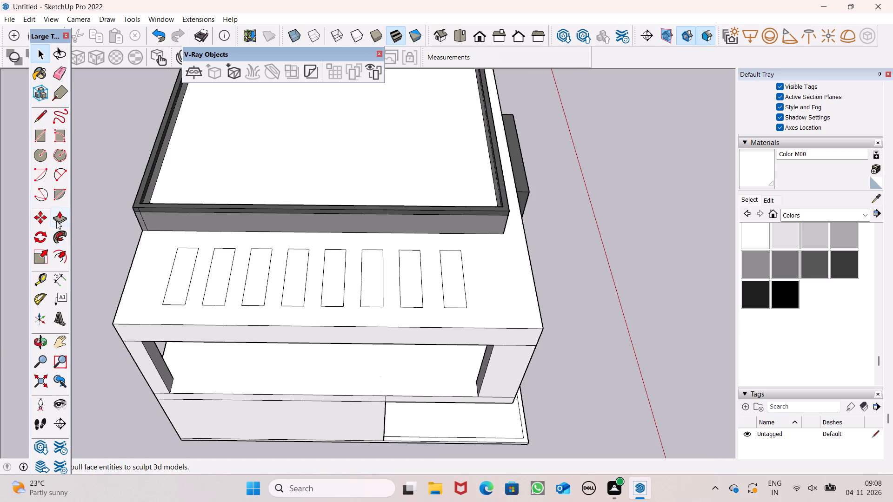
left_click(56, 220)
scroll(297, 263, "down", 3)
middle_click_drag(313, 278, 334, 364)
scroll(292, 365, "up", 5)
scroll(338, 234, "down", 8)
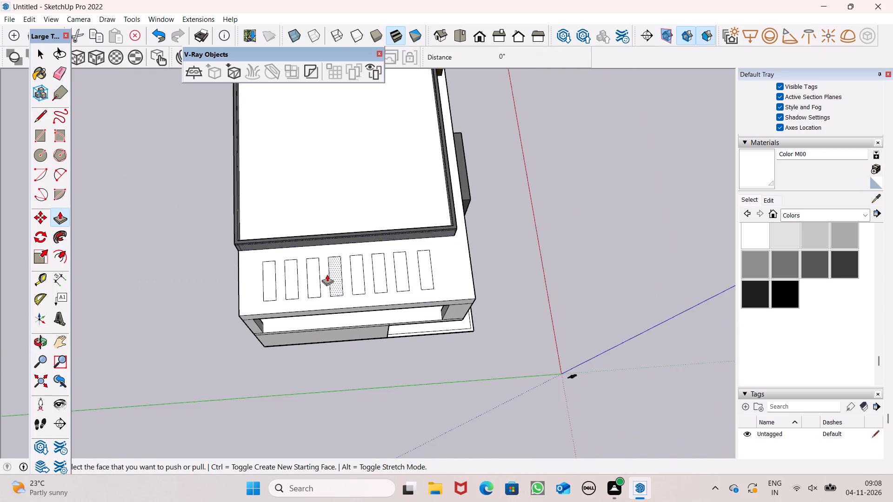
scroll(282, 323, "up", 8)
scroll(263, 246, "up", 7)
scroll(313, 224, "down", 7)
middle_click_drag(392, 220, 397, 248)
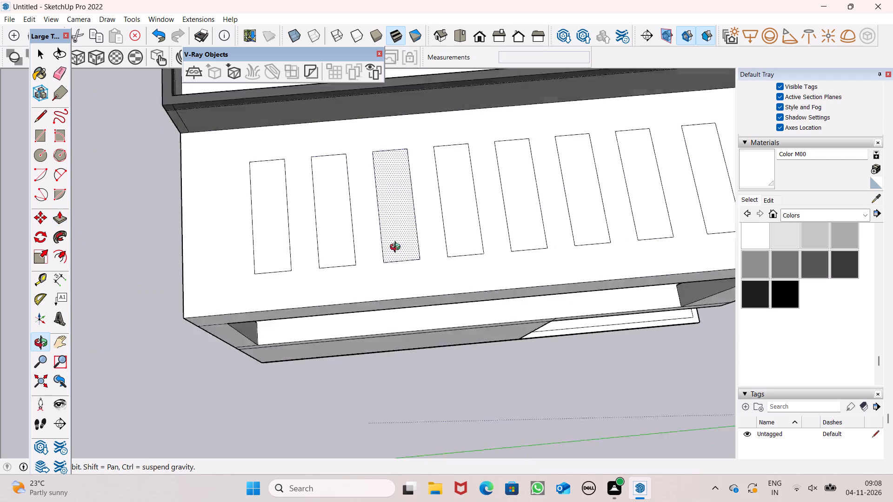
middle_click_drag(397, 248, 394, 322)
scroll(411, 179, "down", 8)
scroll(338, 246, "up", 5)
left_click_drag(345, 269, 345, 264)
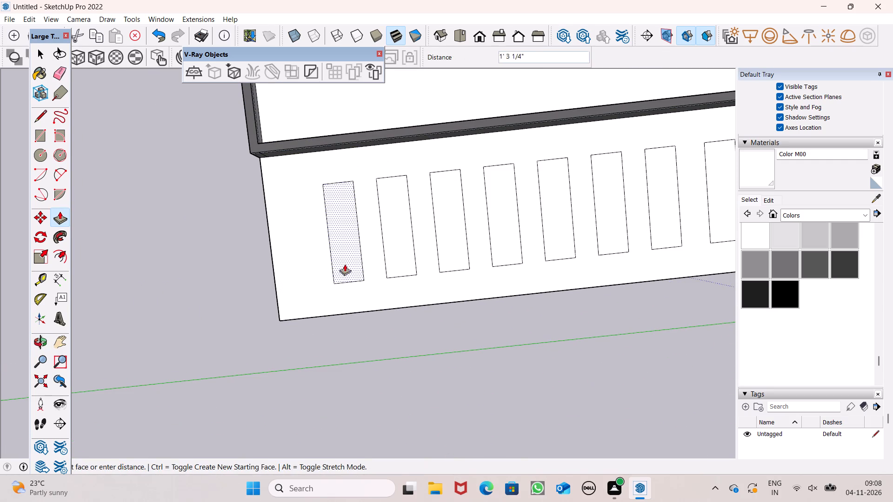
left_click_drag(345, 264, 346, 239)
Cut the two frontmost rectangles of the row through the terrace roof slab 4' 1 3/8" with Push/Pull.
middle_click_drag(472, 306, 358, 177)
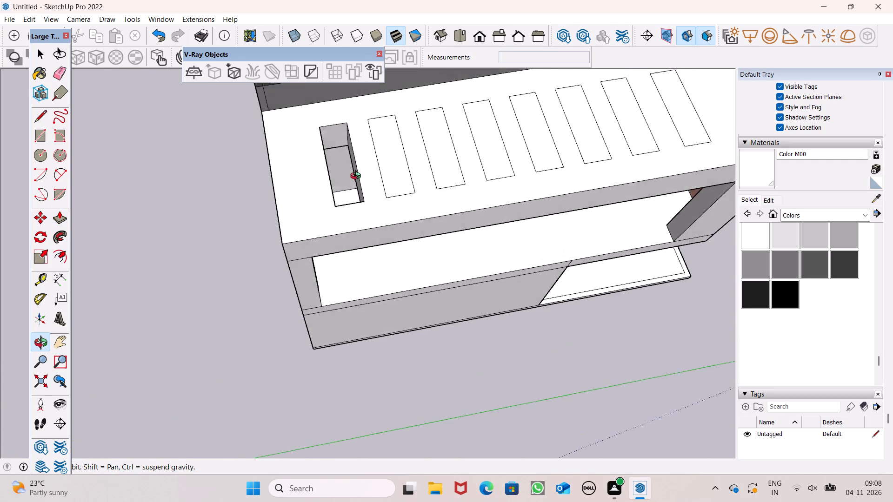
middle_click_drag(358, 177, 240, 279)
middle_click_drag(485, 297, 583, 277)
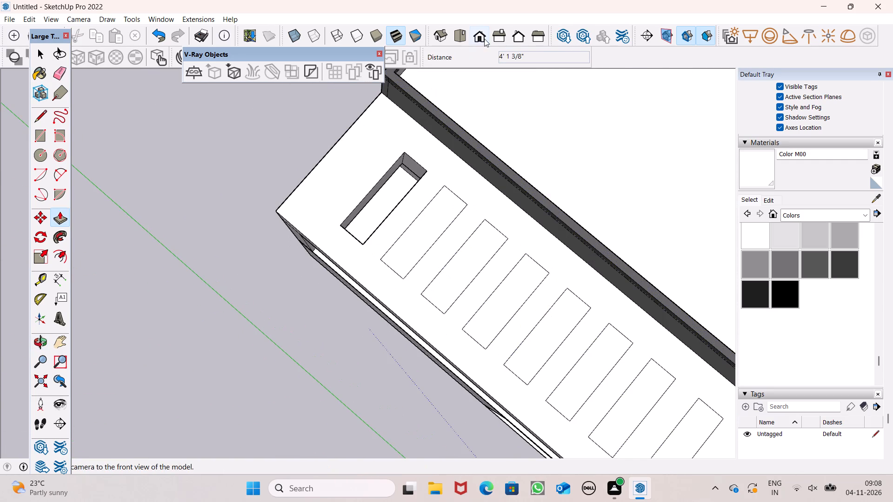
left_click(474, 36)
left_click(465, 38)
scroll(465, 223, "down", 8)
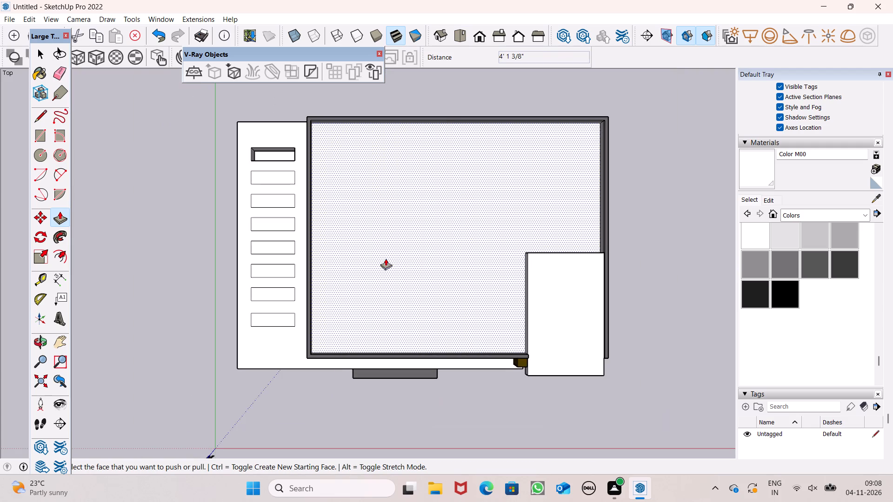
middle_click_drag(357, 394, 544, 314)
left_click(457, 30)
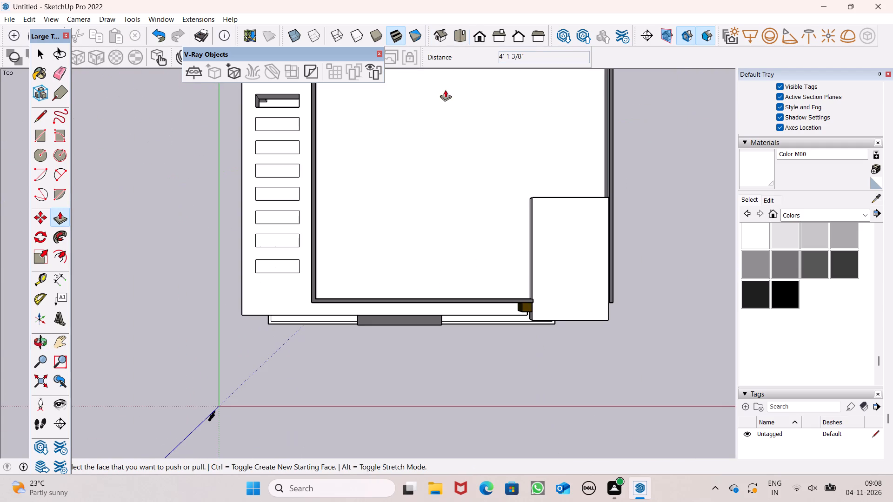
middle_click_drag(303, 331, 306, 322)
scroll(272, 274, "up", 8)
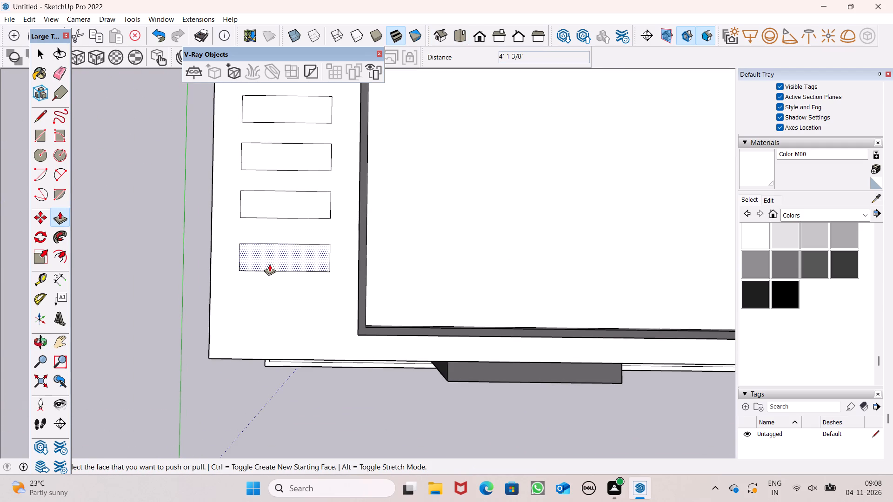
scroll(260, 215, "up", 7)
left_click_drag(268, 300, 353, 324)
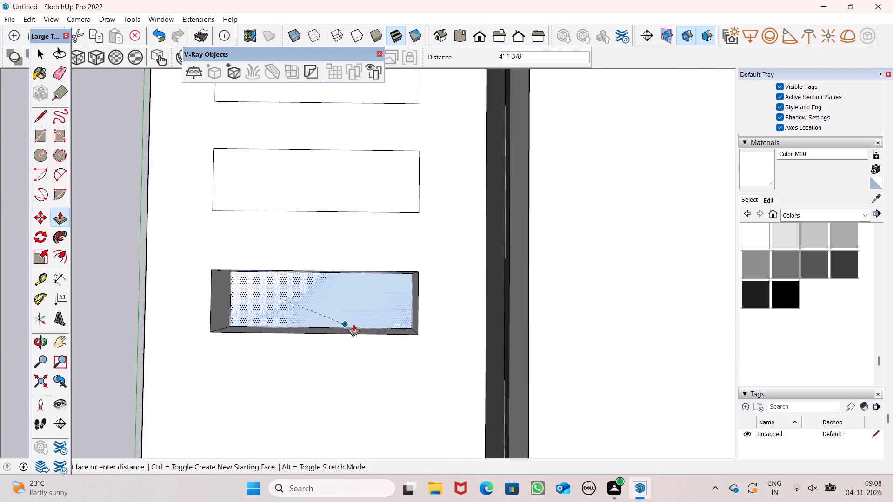
left_click_drag(353, 324, 359, 317)
left_click_drag(257, 178, 361, 212)
left_click_drag(237, 175, 253, 182)
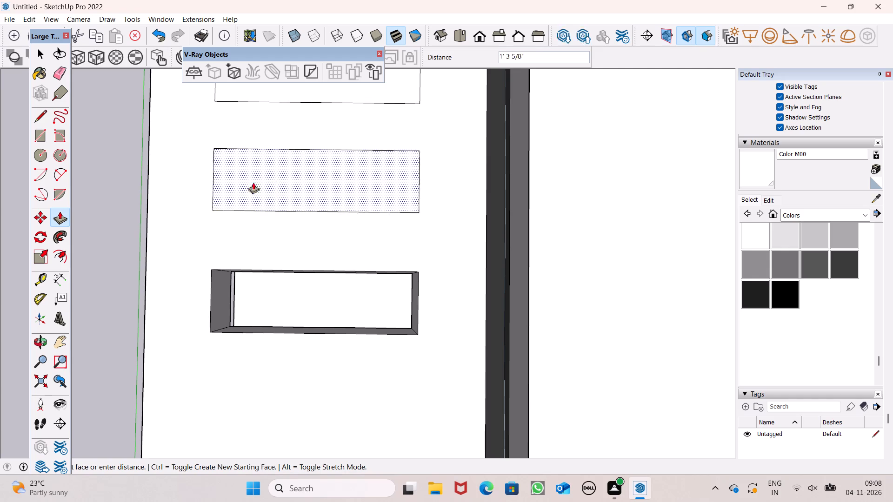
left_click_drag(253, 182, 344, 204)
Push the next three rectangles towards the rear down into the terrace roof slab, the rearmost of them about 3' 6 3/4".
scroll(353, 280, "down", 6)
scroll(312, 206, "up", 3)
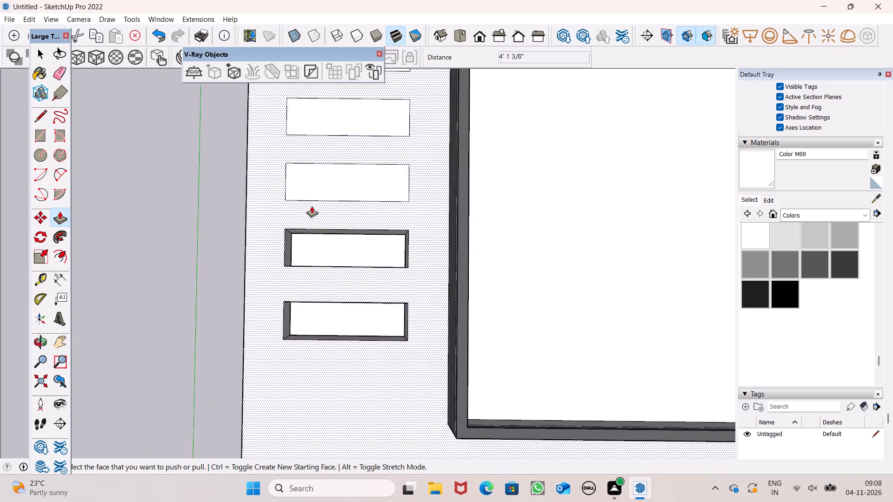
scroll(312, 206, "up", 5)
left_click_drag(302, 169, 361, 185)
scroll(363, 321, "down", 8)
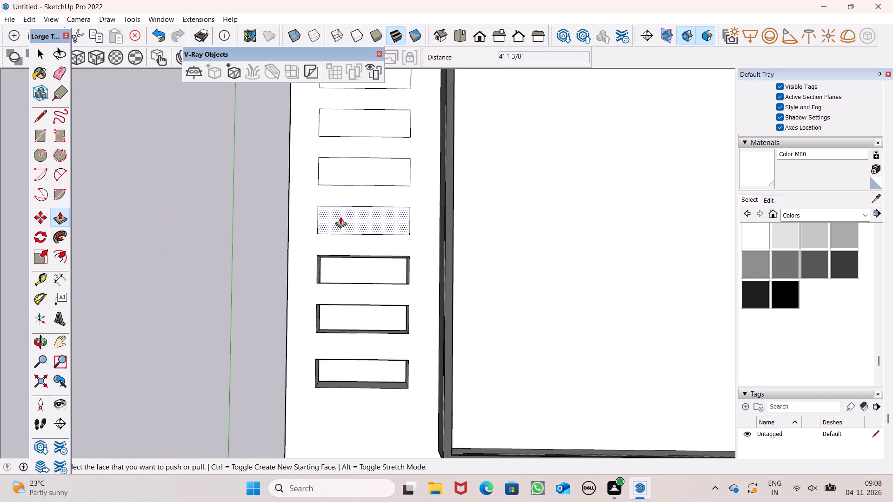
scroll(346, 205, "up", 7)
left_click_drag(328, 227, 383, 256)
left_click_drag(310, 136, 347, 146)
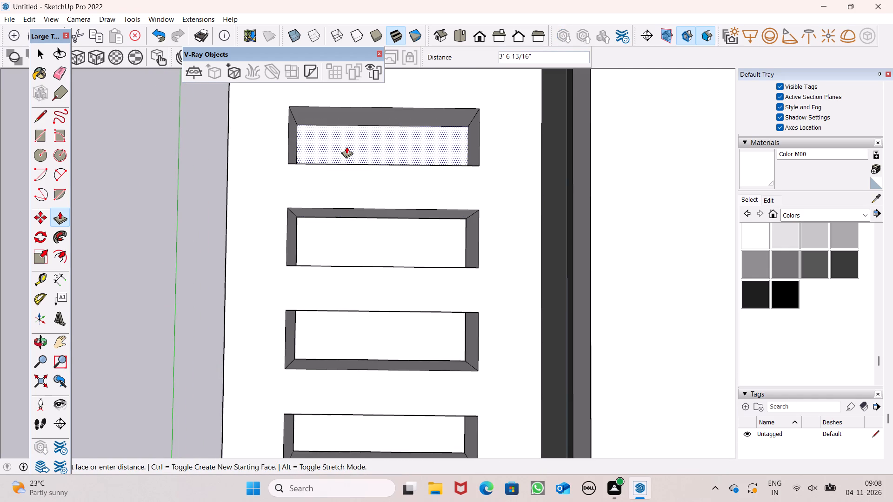
left_click_drag(347, 146, 347, 146)
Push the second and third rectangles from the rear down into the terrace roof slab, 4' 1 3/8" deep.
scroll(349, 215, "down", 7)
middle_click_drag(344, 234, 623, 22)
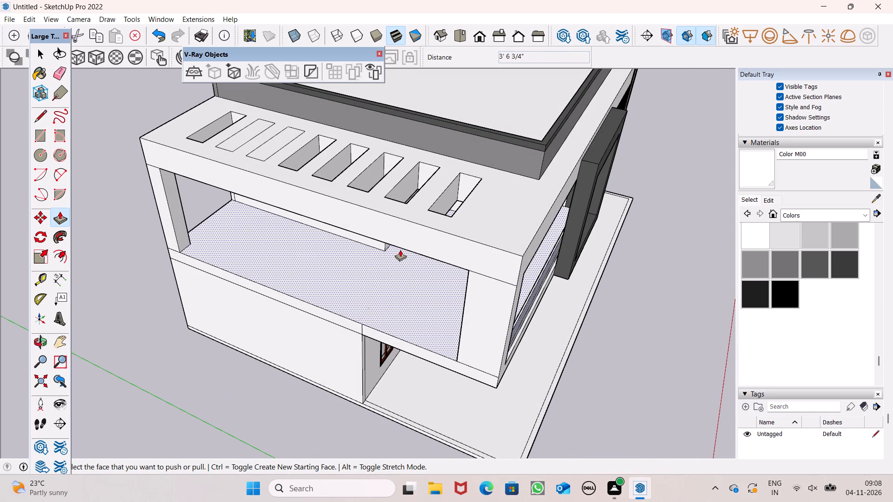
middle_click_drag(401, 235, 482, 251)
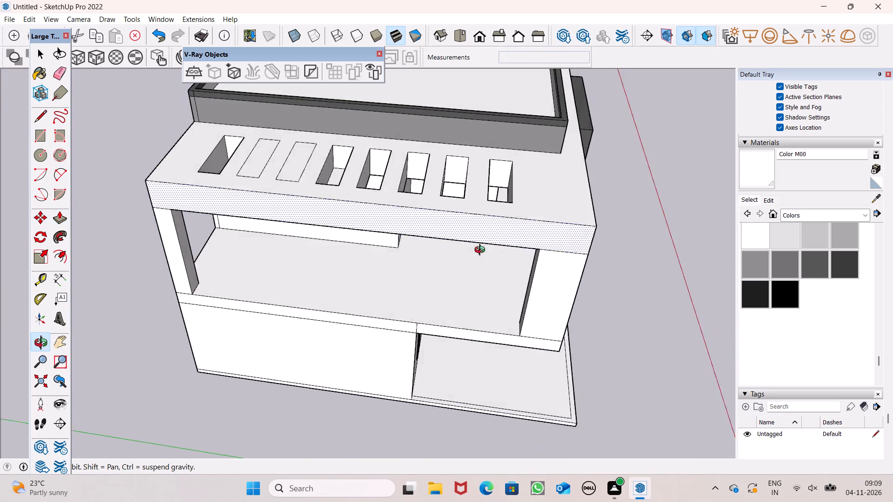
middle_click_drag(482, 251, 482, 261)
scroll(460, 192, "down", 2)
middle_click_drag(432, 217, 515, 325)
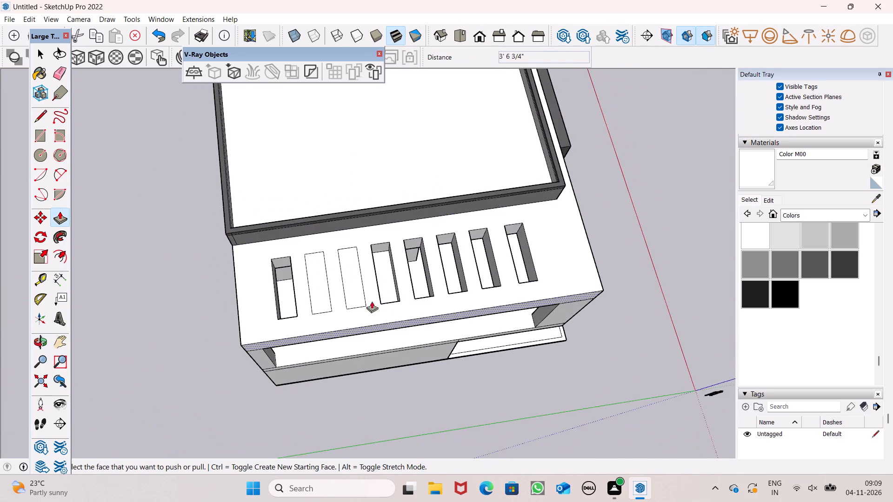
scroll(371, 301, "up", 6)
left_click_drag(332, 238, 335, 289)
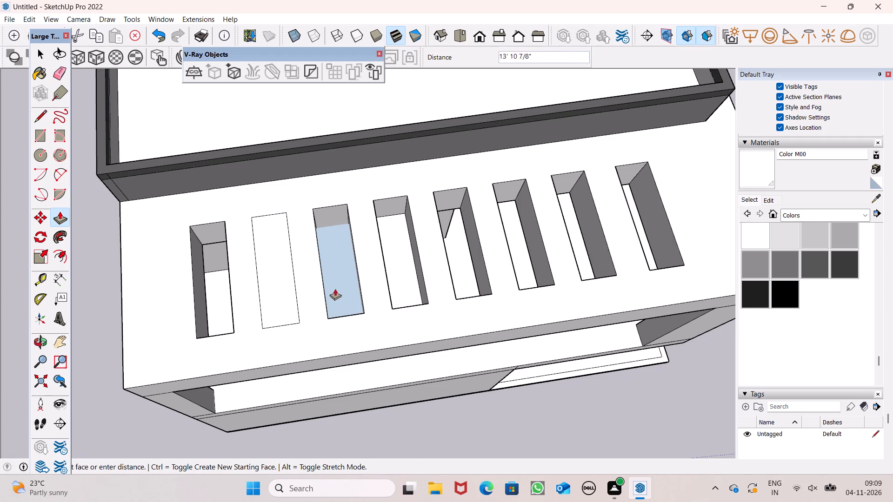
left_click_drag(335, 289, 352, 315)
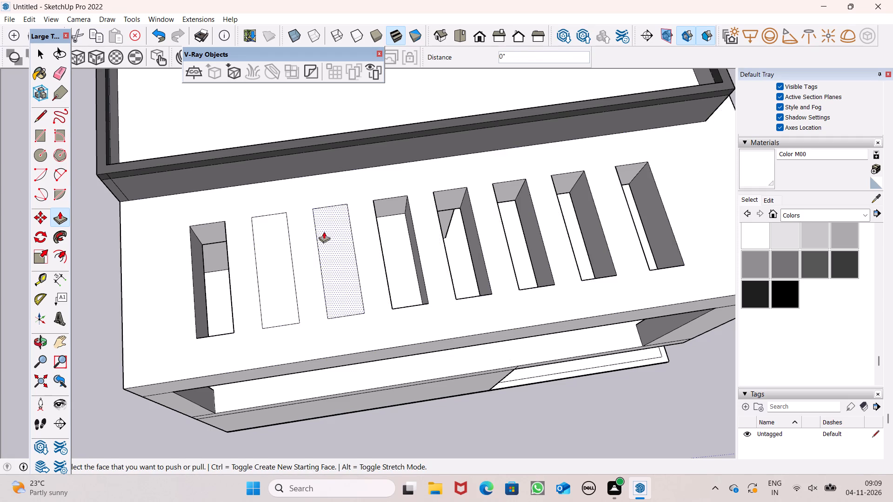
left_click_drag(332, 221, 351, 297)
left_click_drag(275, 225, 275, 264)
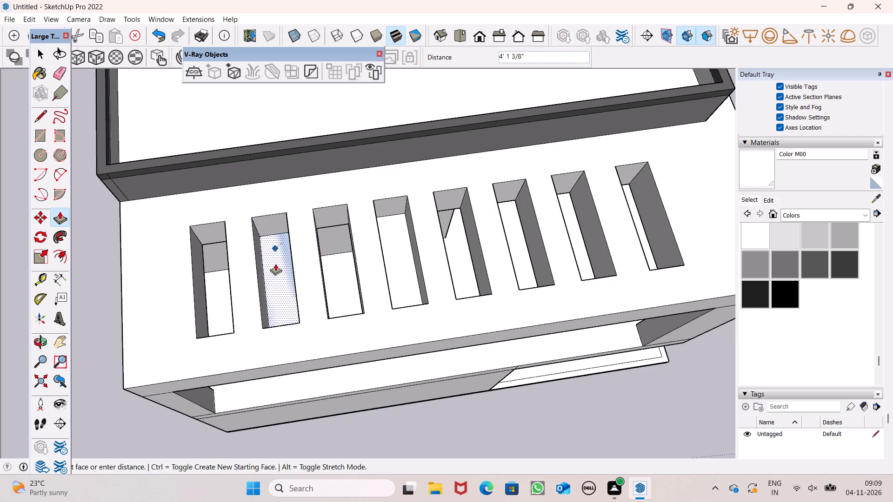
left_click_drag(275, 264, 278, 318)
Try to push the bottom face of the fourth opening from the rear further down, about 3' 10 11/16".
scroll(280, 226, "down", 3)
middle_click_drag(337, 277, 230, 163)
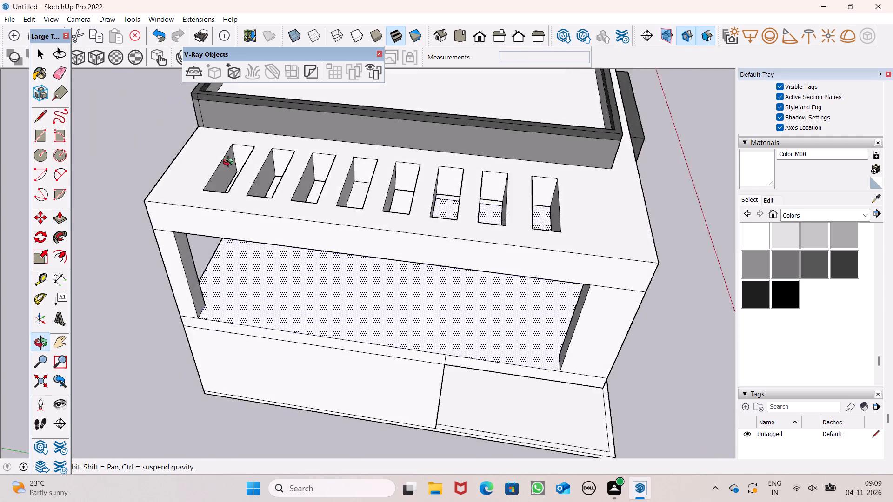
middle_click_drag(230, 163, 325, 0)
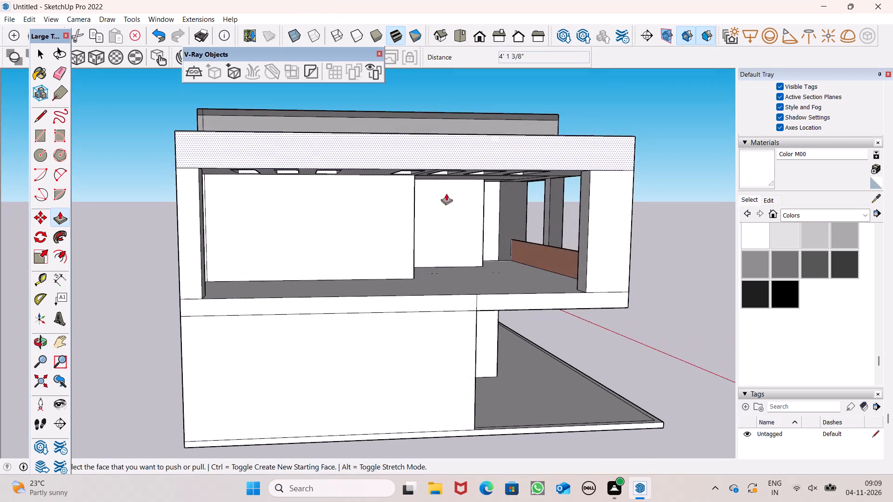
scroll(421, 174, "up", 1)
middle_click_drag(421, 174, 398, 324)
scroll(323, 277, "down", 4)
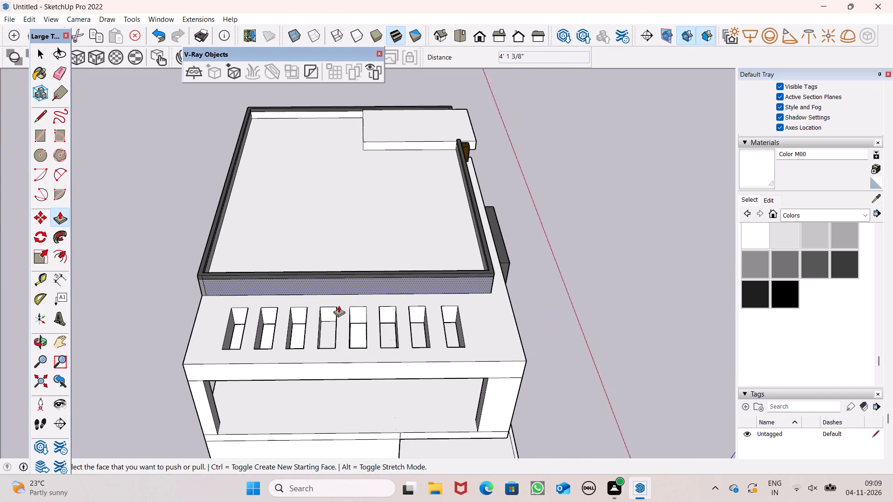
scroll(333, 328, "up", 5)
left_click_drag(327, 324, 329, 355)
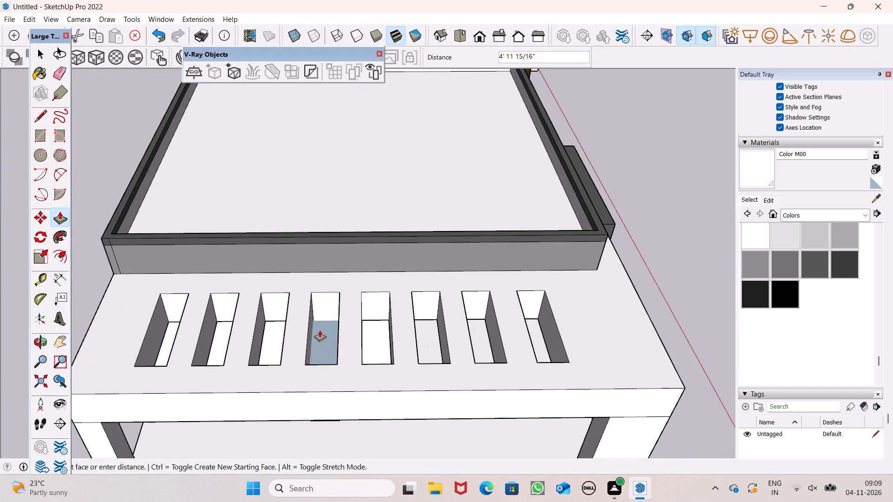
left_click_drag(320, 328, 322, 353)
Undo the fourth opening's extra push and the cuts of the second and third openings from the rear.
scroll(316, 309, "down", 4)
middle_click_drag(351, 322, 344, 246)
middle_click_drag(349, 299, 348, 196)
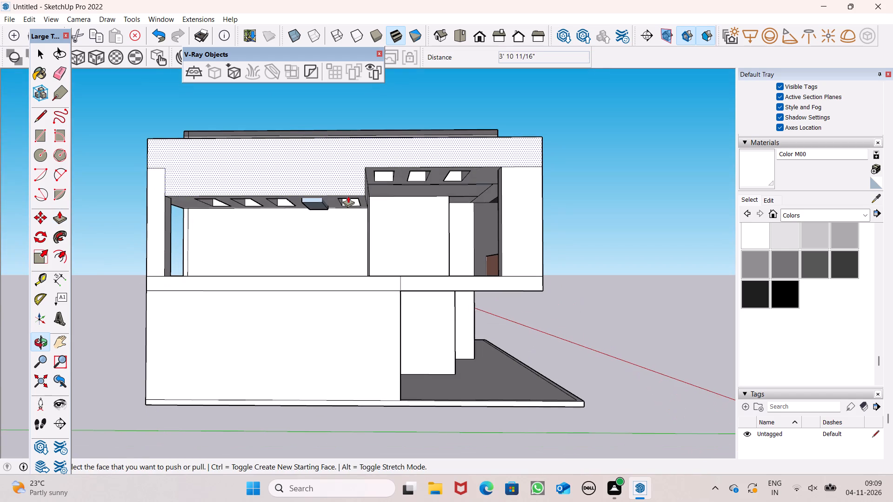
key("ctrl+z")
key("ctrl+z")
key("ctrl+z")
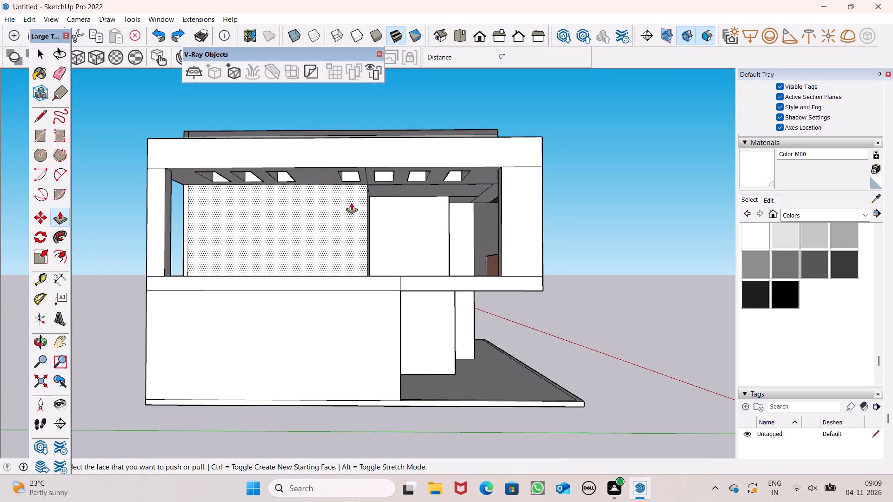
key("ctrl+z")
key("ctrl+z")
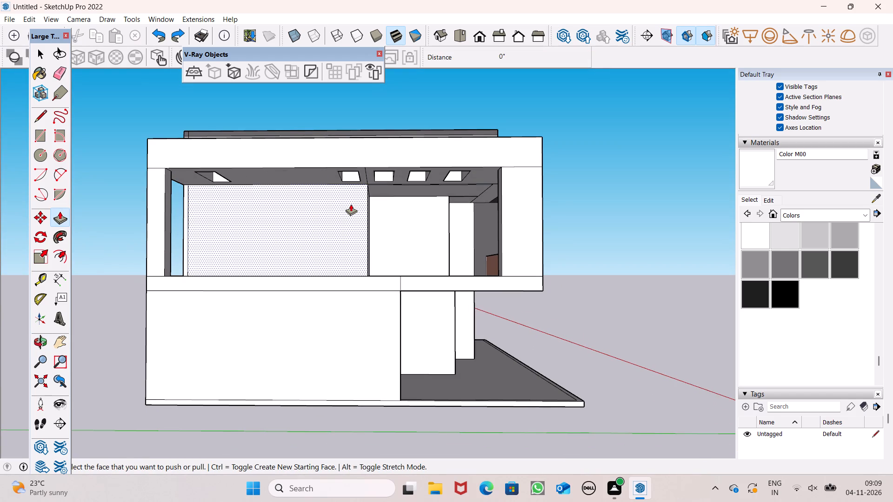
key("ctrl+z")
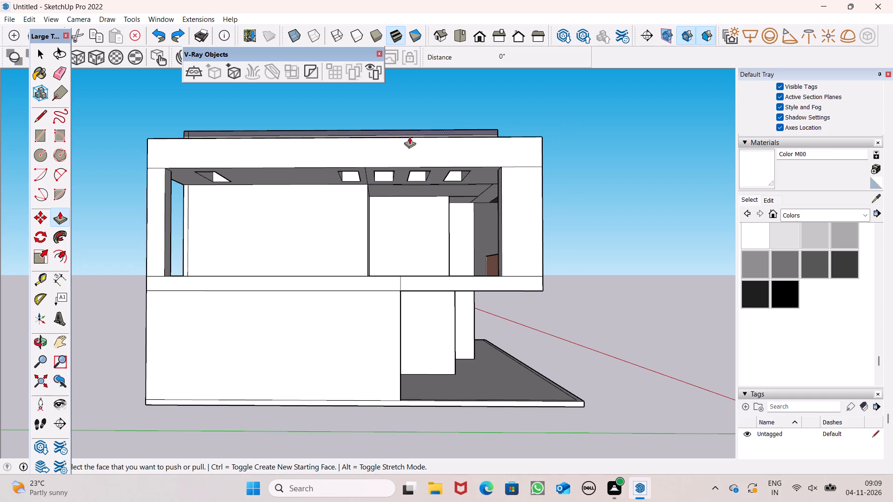
Undo the remaining opening cuts in the terrace roof, back to eight flat rectangles.
key("ctrl+z")
middle_click_drag(322, 137, 334, 296)
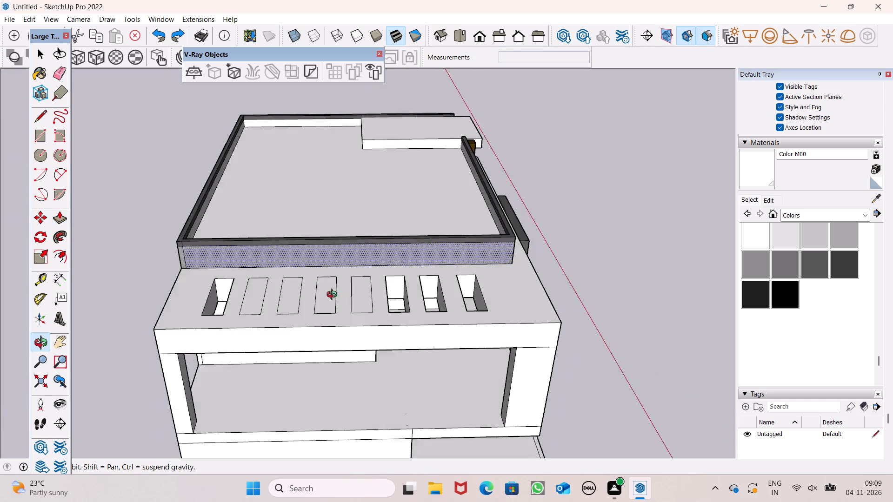
middle_click_drag(334, 296, 342, 275)
key("ctrl+z")
key("ctrl+z")
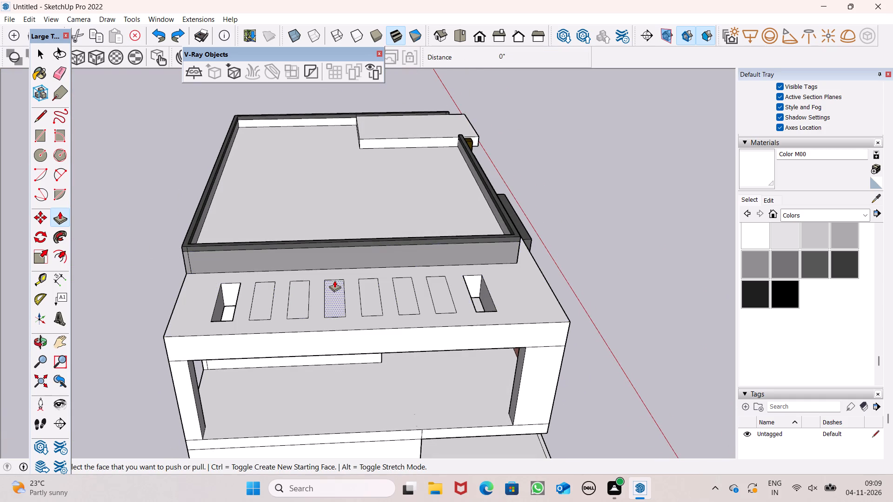
key("ctrl+z")
middle_click_drag(327, 291, 326, 157)
key("ctrl+z")
middle_click_drag(341, 191, 351, 146)
key("ctrl+z")
middle_click_drag(350, 152, 332, 325)
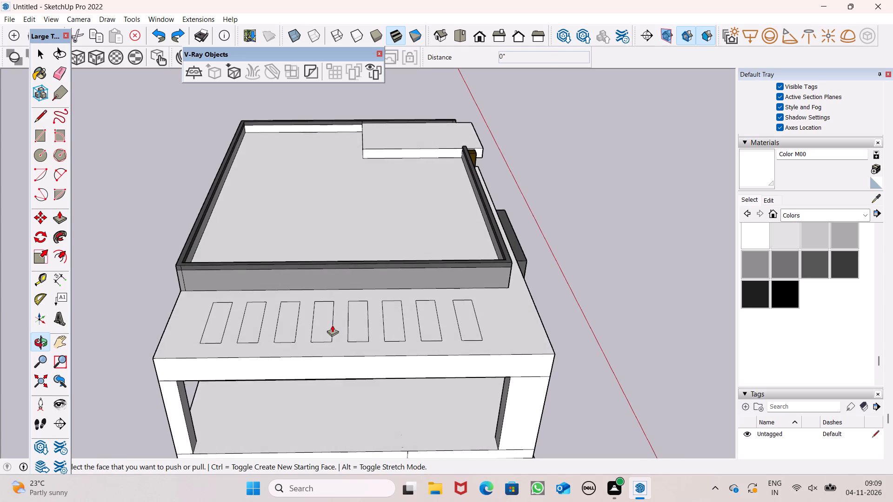
middle_click_drag(332, 325, 333, 325)
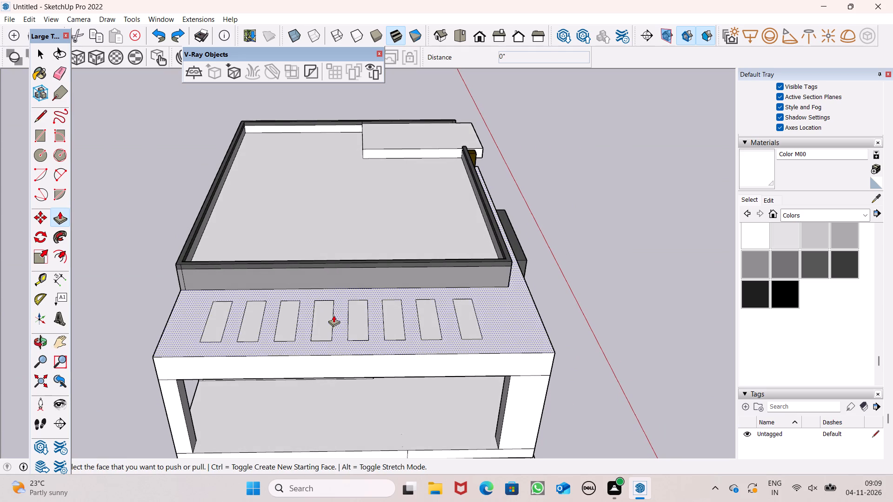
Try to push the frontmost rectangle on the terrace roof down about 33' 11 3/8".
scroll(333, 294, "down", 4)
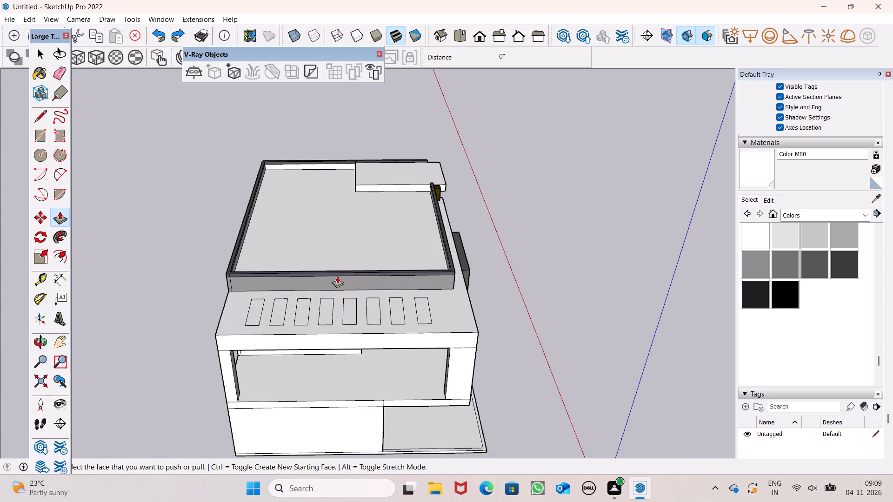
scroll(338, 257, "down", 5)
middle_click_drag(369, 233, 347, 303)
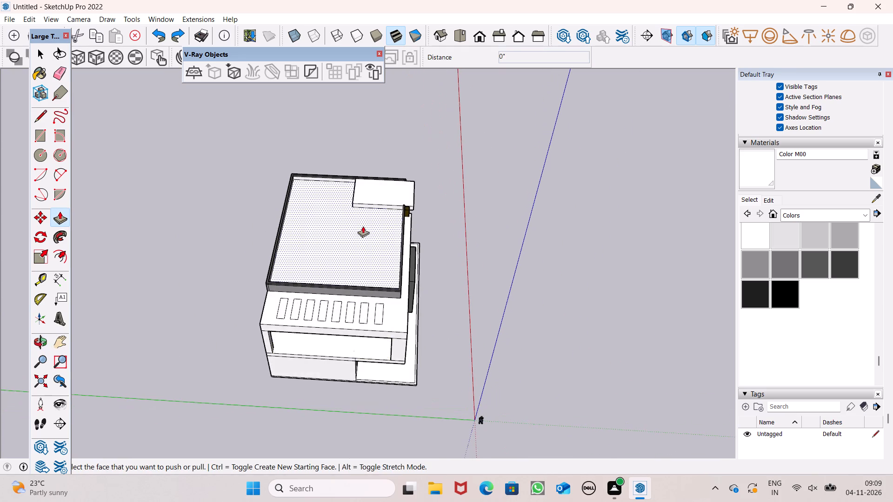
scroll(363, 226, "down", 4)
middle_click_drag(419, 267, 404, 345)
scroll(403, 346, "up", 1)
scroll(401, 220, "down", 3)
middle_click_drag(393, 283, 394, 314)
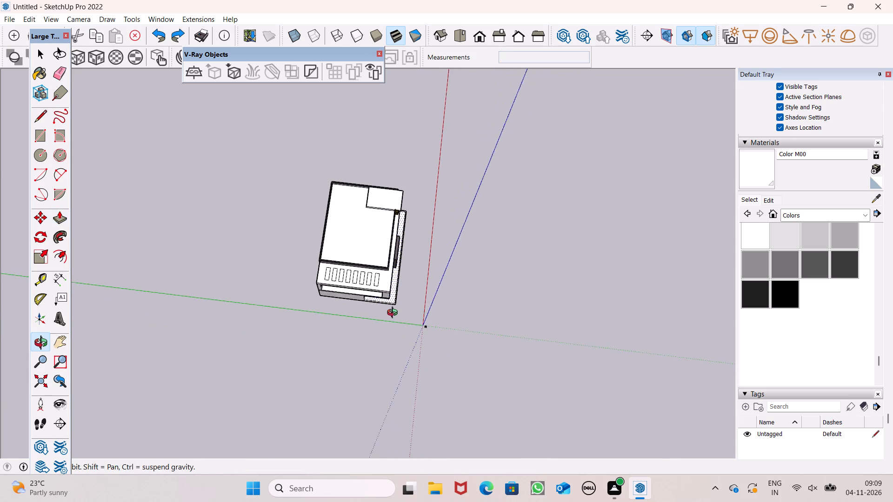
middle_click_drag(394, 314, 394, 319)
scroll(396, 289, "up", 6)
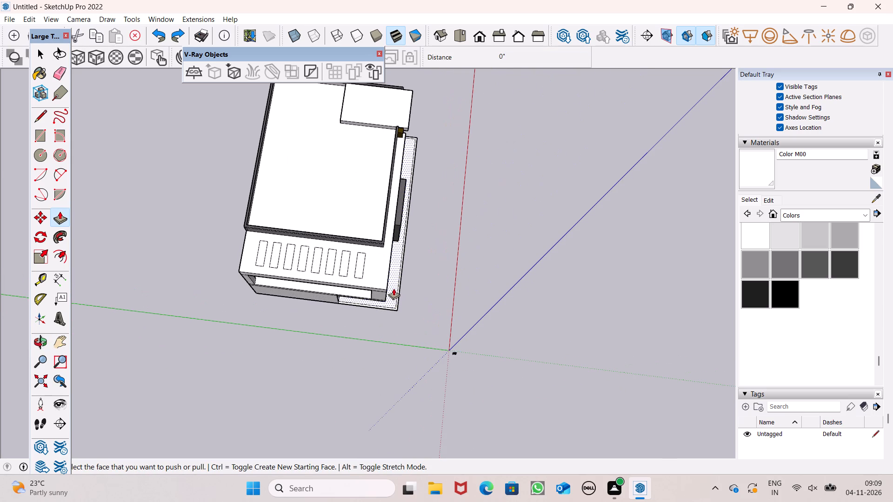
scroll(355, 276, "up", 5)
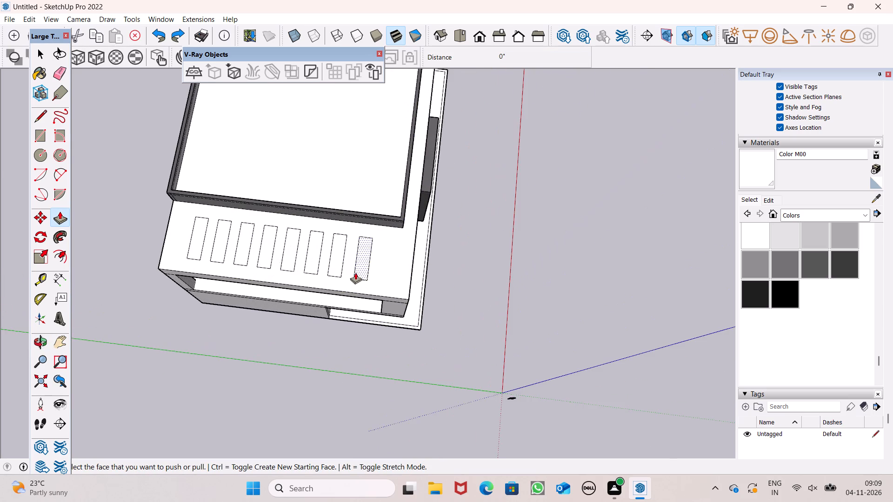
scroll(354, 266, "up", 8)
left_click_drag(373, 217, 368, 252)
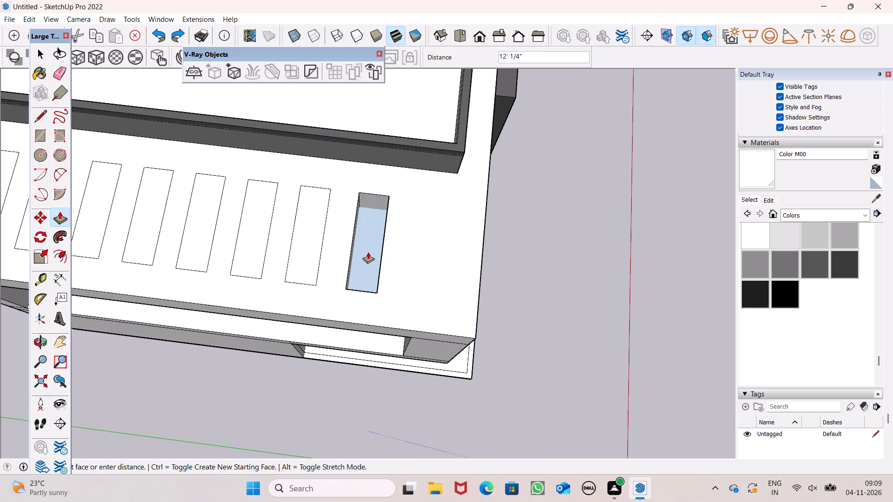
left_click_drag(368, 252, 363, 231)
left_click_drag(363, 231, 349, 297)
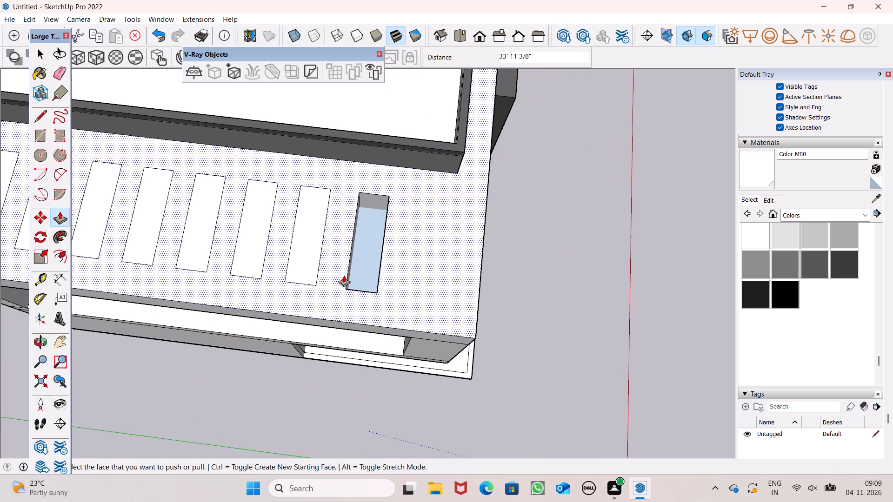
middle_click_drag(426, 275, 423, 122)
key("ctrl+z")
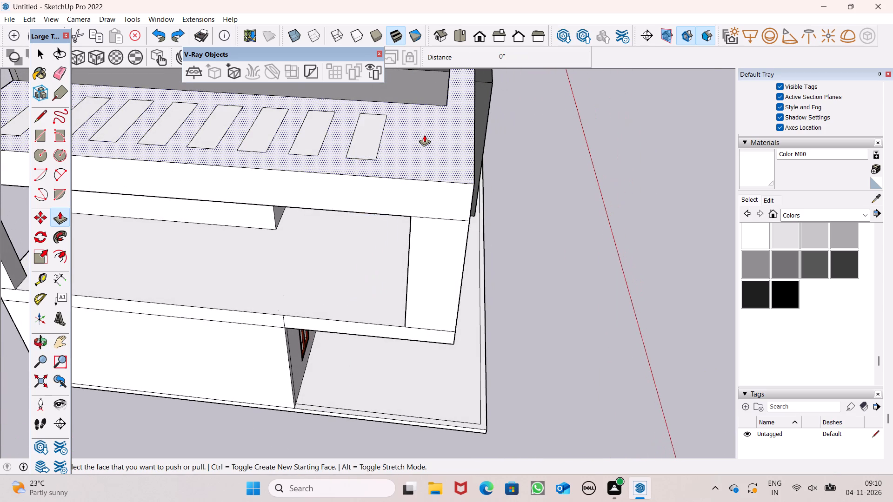
Push the frontmost rectangle 4' 1 3/8" down through the terrace roof slab and check the opening from below.
scroll(424, 161, "down", 6)
middle_click_drag(416, 192, 375, 309)
scroll(359, 278, "up", 8)
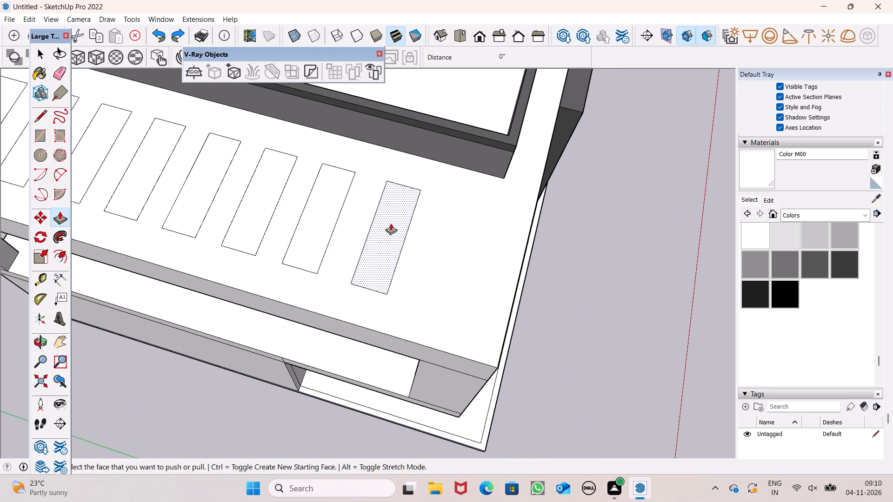
left_click_drag(391, 223, 375, 271)
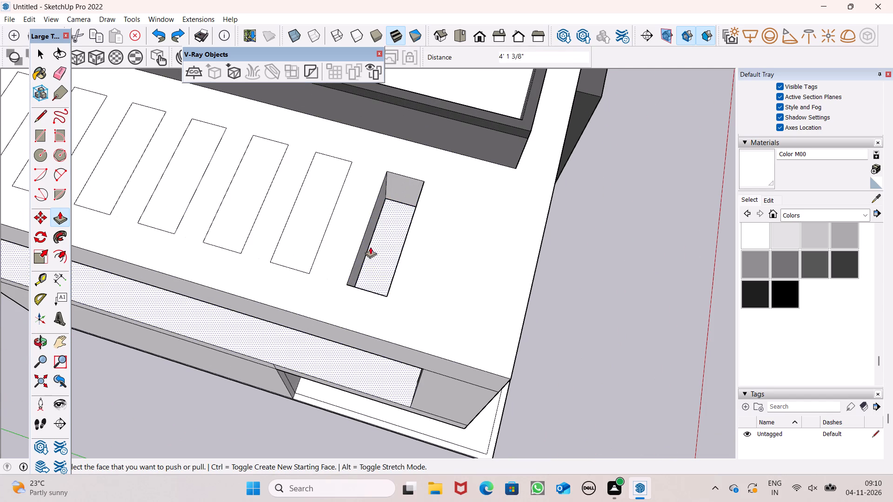
scroll(372, 239, "down", 1)
middle_click_drag(413, 262, 399, 204)
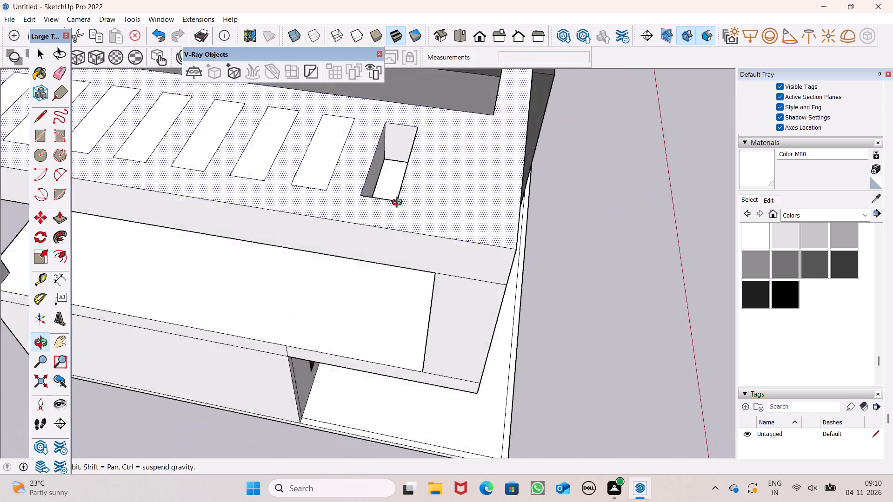
middle_click_drag(399, 204, 470, 18)
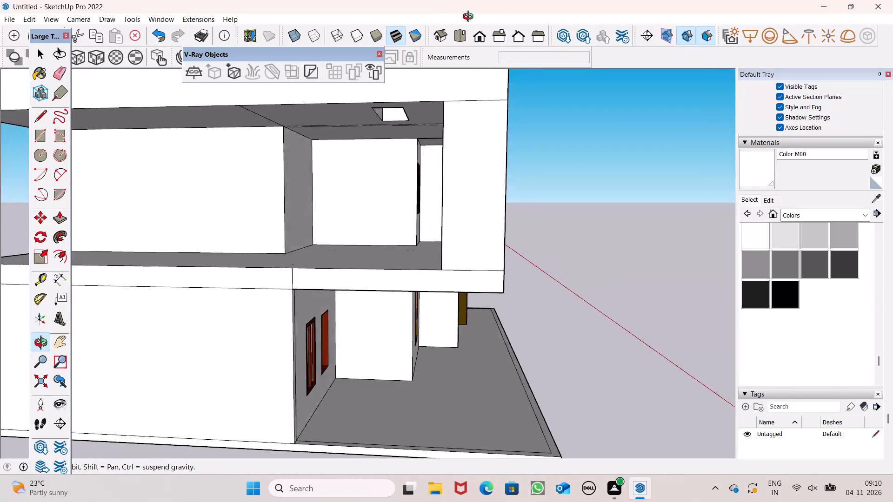
middle_click_drag(470, 18, 488, 272)
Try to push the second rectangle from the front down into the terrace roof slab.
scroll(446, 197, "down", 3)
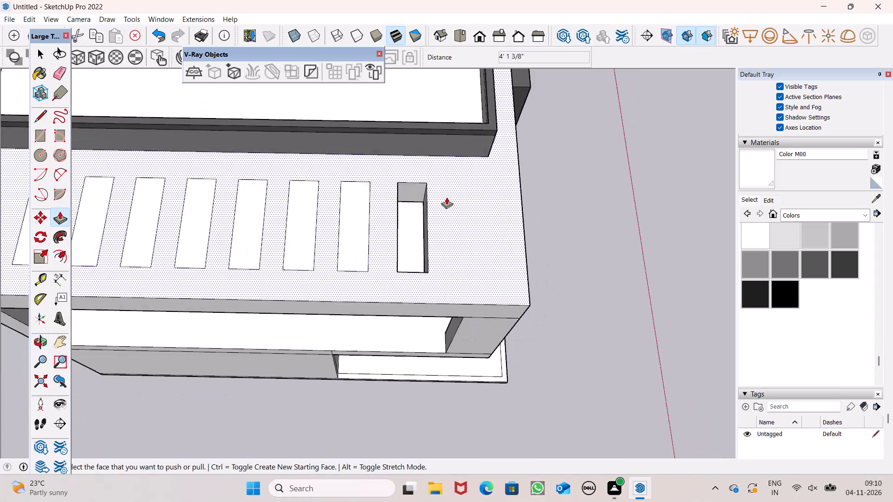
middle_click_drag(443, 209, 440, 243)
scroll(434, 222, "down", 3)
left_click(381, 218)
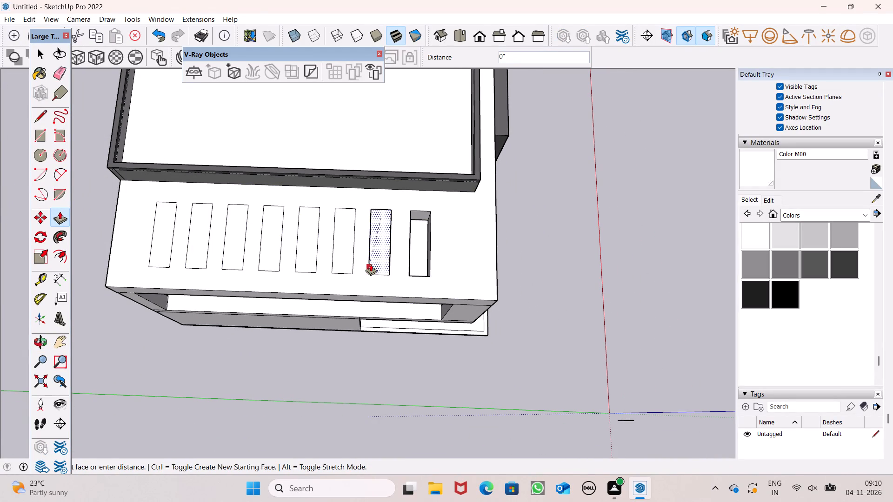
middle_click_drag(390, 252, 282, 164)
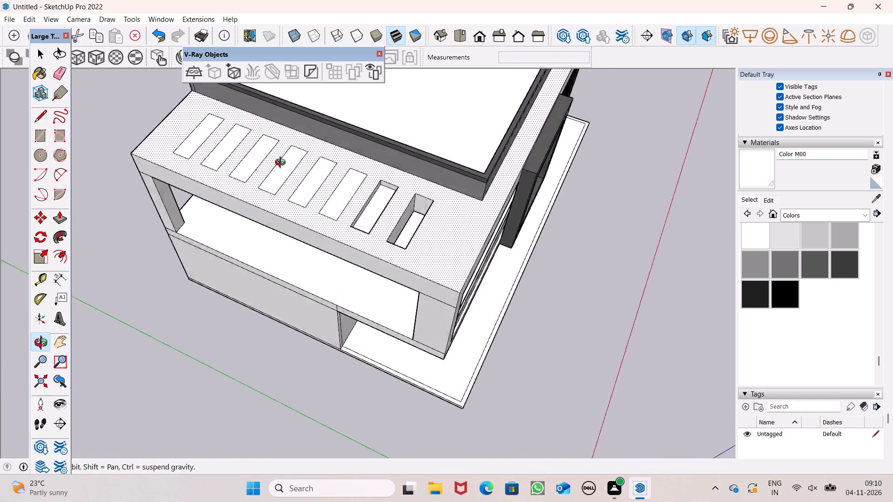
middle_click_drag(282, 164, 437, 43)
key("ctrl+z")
Push the second rectangle from the front 4' 1 3/8" down through the terrace roof slab.
middle_click_drag(455, 108, 293, 289)
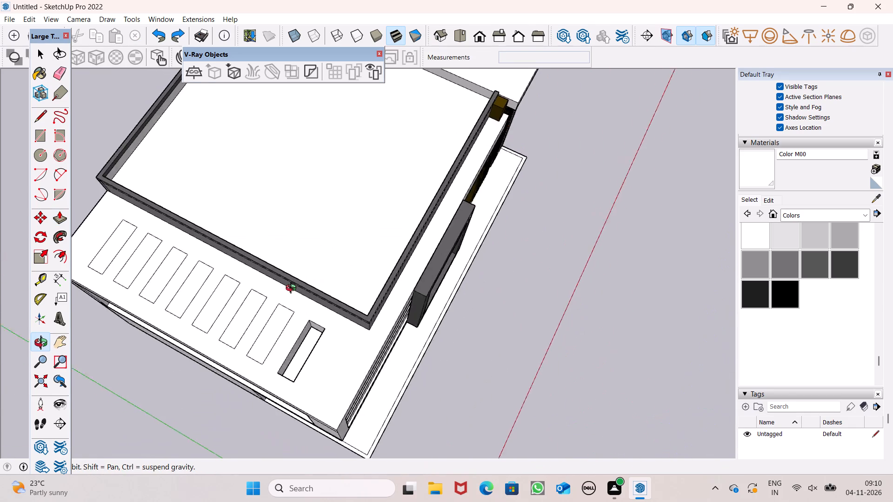
middle_click_drag(293, 289, 287, 282)
scroll(294, 231, "down", 8)
scroll(282, 274, "up", 15)
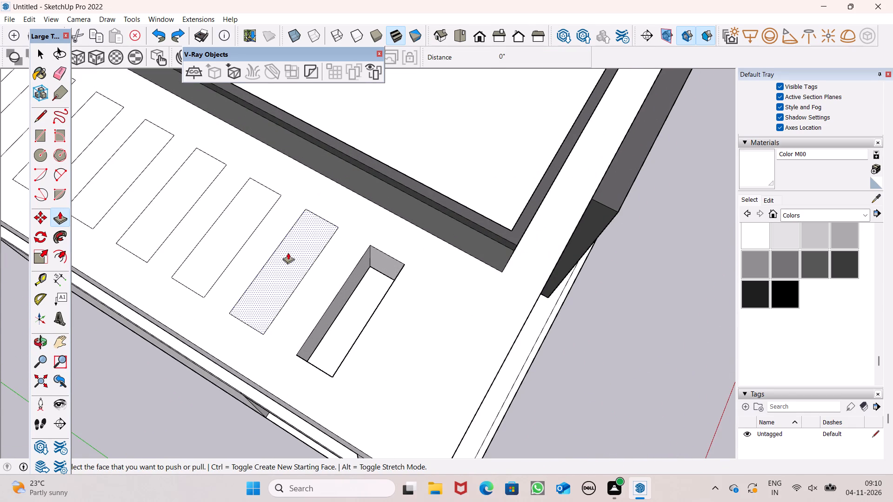
left_click_drag(302, 241, 287, 293)
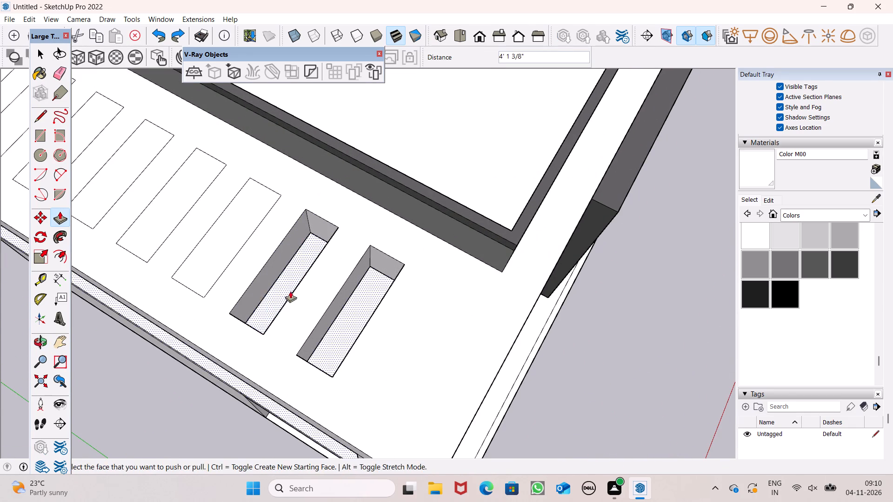
Push the third and fourth rectangles from the front 4' 1 3/8" down through the terrace roof slab.
middle_click_drag(302, 297, 496, 258)
scroll(465, 177, "down", 5)
middle_click_drag(457, 191, 460, 319)
scroll(444, 225, "down", 13)
scroll(449, 341, "up", 3)
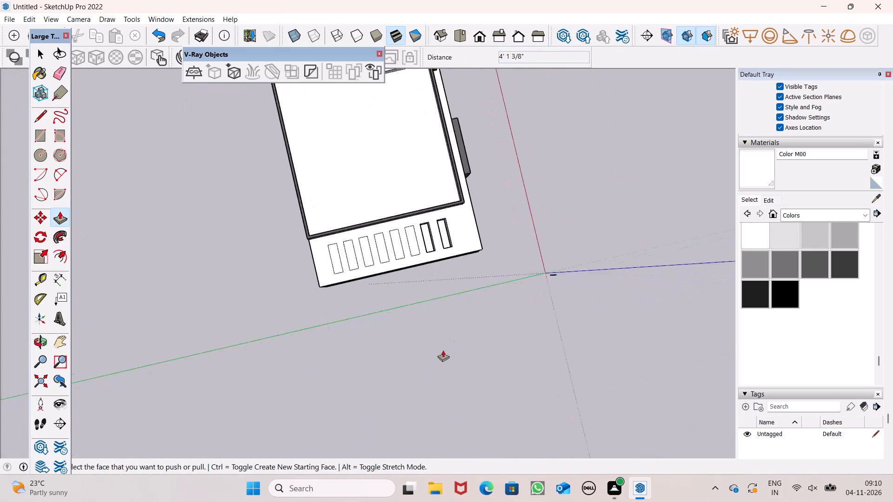
scroll(443, 350, "up", 4)
scroll(388, 172, "up", 5)
left_click_drag(394, 153, 399, 192)
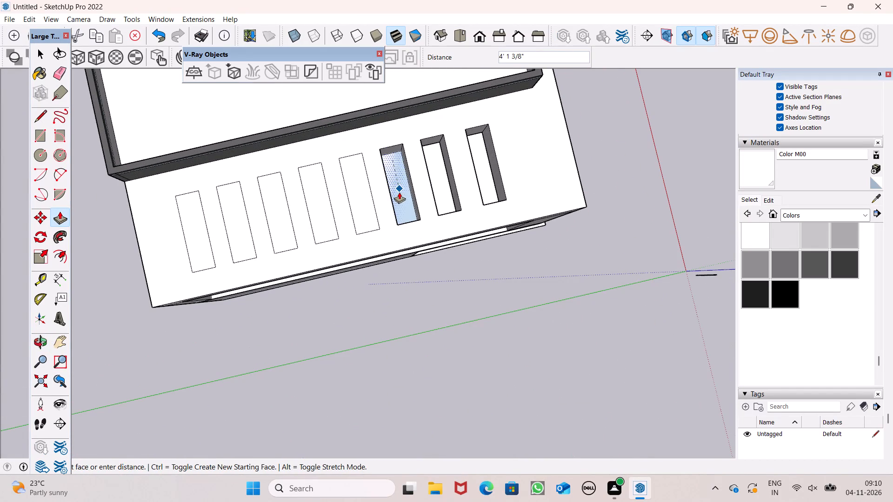
left_click_drag(399, 192, 399, 195)
left_click_drag(355, 160, 368, 213)
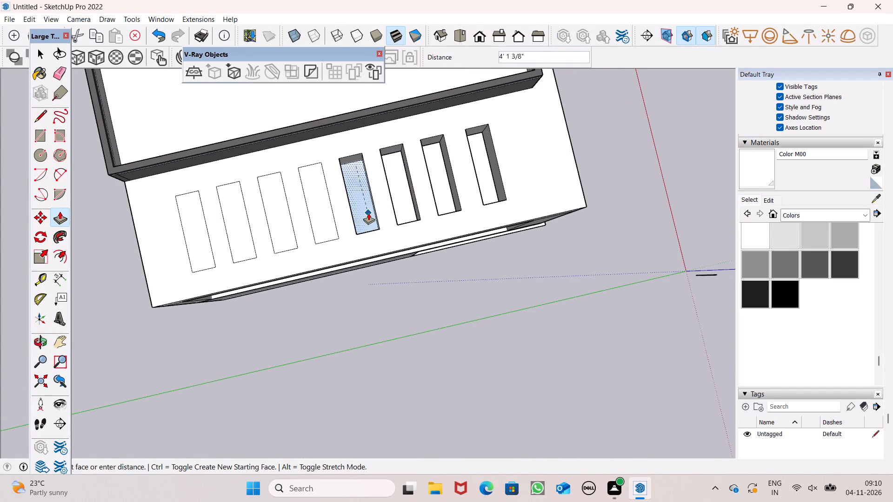
left_click_drag(368, 213, 370, 216)
Check the four openings from below and push the fifth rectangle from the front 4' 1 3/8" down through the slab.
middle_click_drag(381, 224, 320, 134)
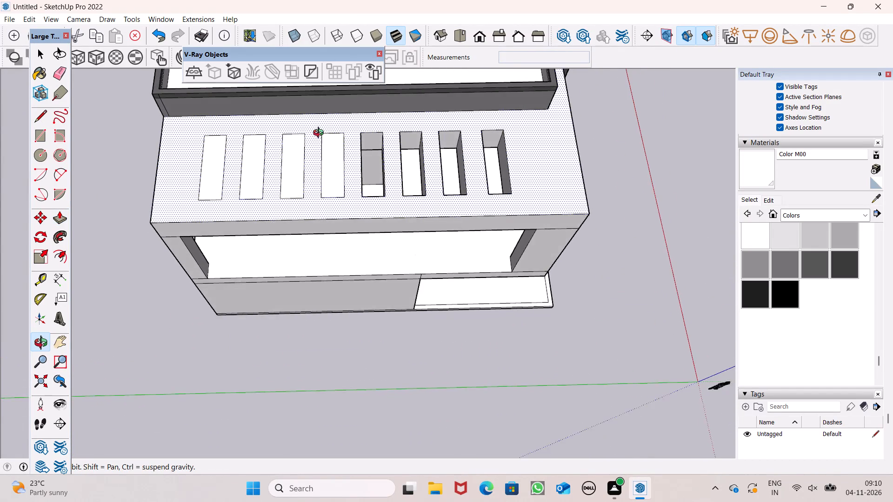
middle_click_drag(320, 134, 352, 85)
middle_click_drag(437, 256, 404, 1)
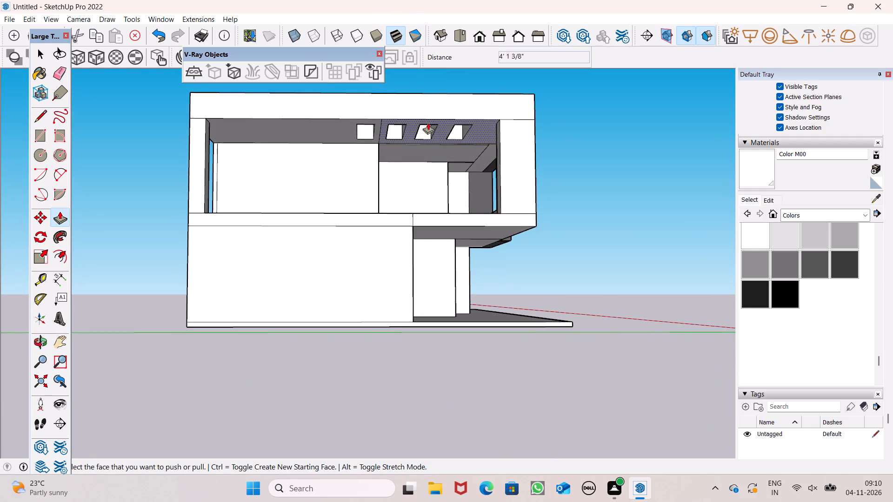
scroll(417, 108, "down", 3)
middle_click_drag(418, 109, 455, 305)
middle_click_drag(453, 297, 436, 199)
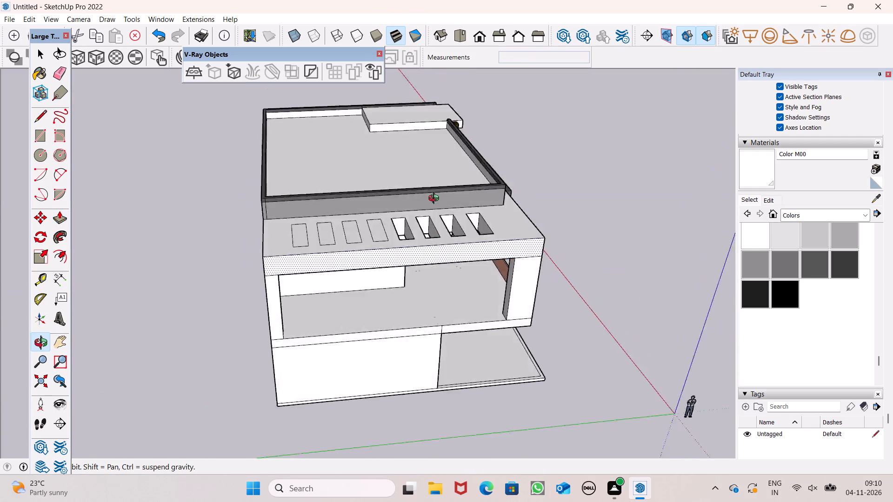
middle_click_drag(436, 199, 468, 315)
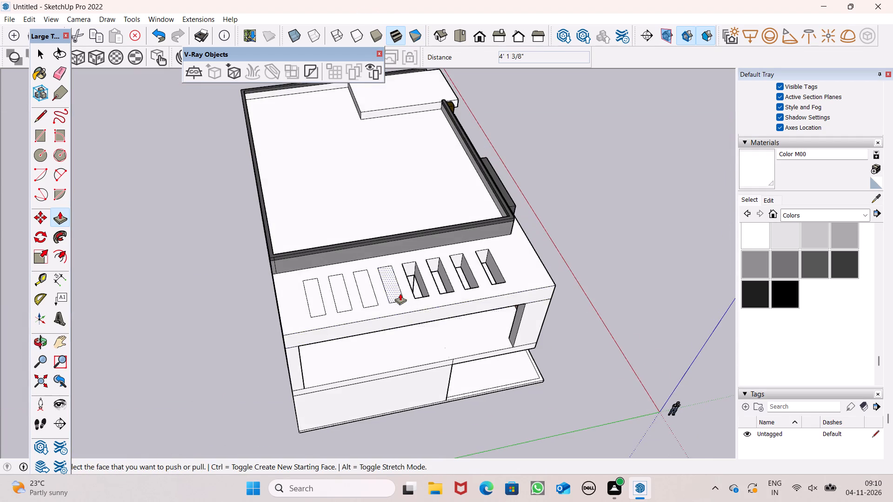
scroll(400, 293, "up", 1)
scroll(389, 234, "down", 3)
middle_click_drag(425, 282, 422, 341)
scroll(410, 344, "up", 8)
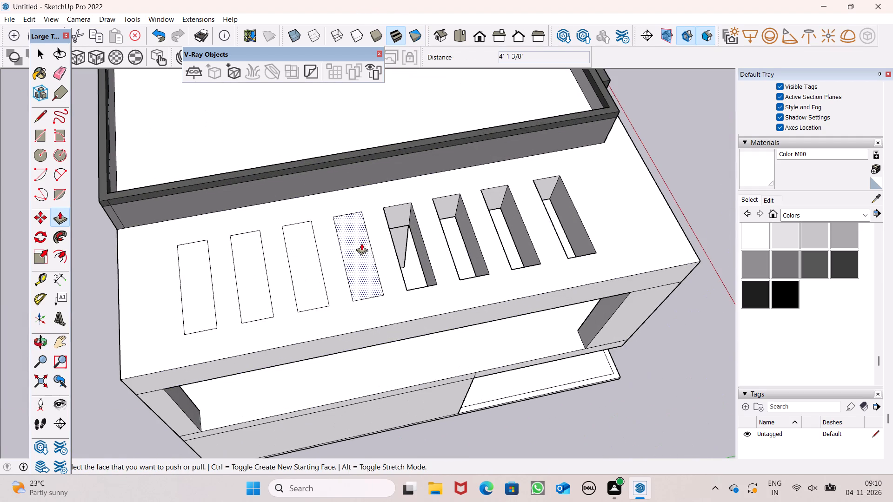
left_click_drag(357, 230, 367, 276)
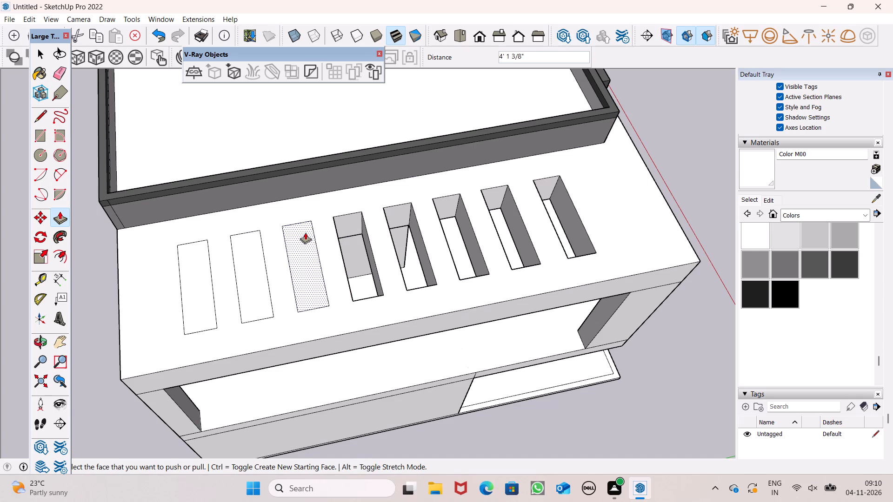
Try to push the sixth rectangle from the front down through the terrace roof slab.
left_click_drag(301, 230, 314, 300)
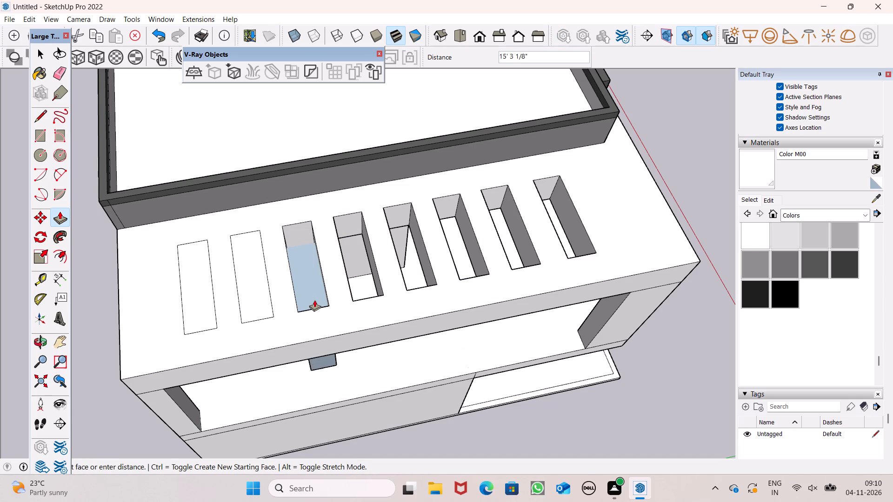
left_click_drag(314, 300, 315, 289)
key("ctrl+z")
Push the sixth rectangle from the front 4' 1 3/8" down through the terrace roof slab.
scroll(304, 268, "up", 2)
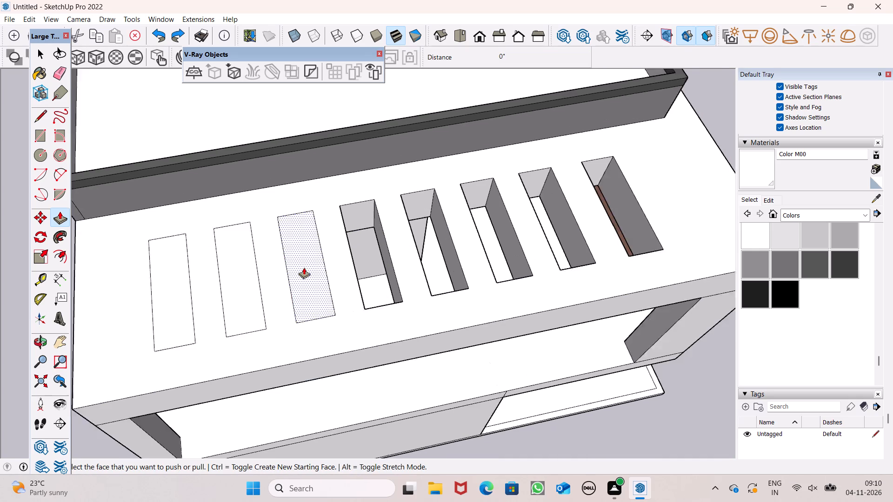
scroll(304, 267, "up", 1)
left_click_drag(303, 239, 318, 290)
scroll(312, 243, "down", 2)
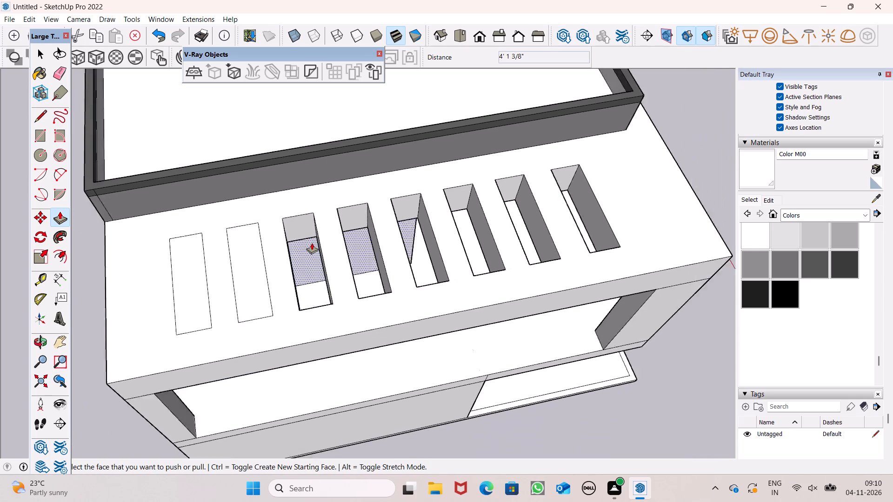
Push the seventh rectangle from the front 4' 1 3/8" down through the terrace roof slab.
scroll(312, 243, "down", 4)
left_click_drag(269, 238, 276, 277)
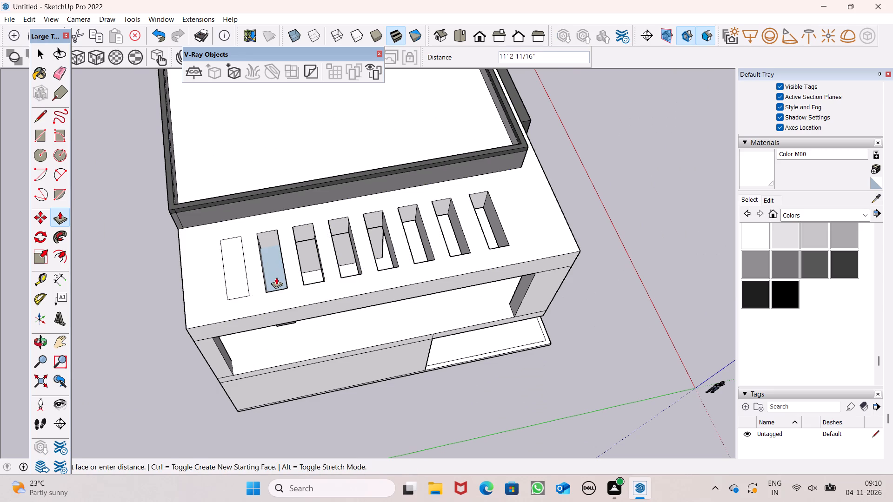
left_click_drag(276, 277, 272, 274)
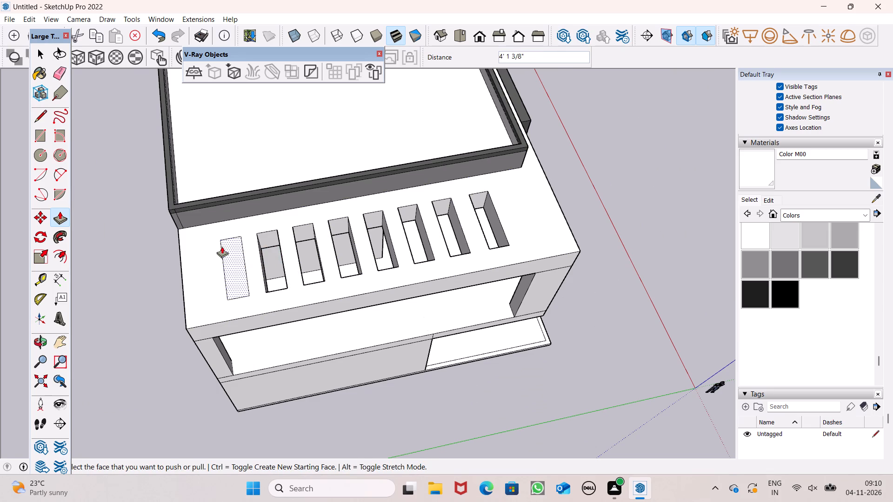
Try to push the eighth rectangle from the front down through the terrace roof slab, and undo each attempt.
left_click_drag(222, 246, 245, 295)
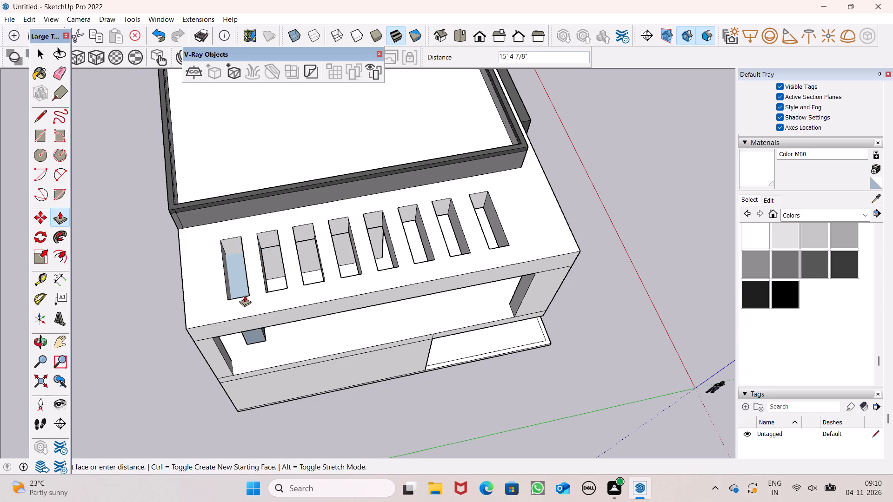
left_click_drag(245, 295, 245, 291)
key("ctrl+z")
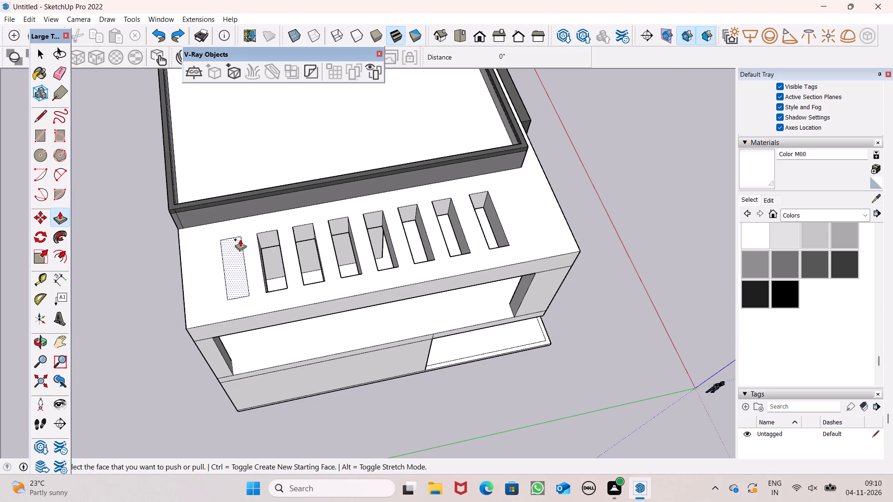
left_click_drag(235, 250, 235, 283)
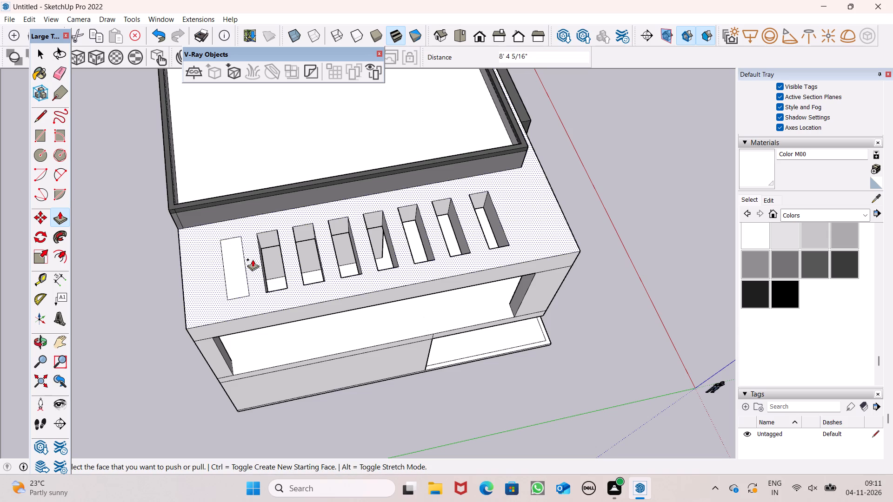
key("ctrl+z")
Push the eighth rectangle from the front 4' 1 3/8" down through the terrace roof slab.
left_click_drag(238, 258, 233, 275)
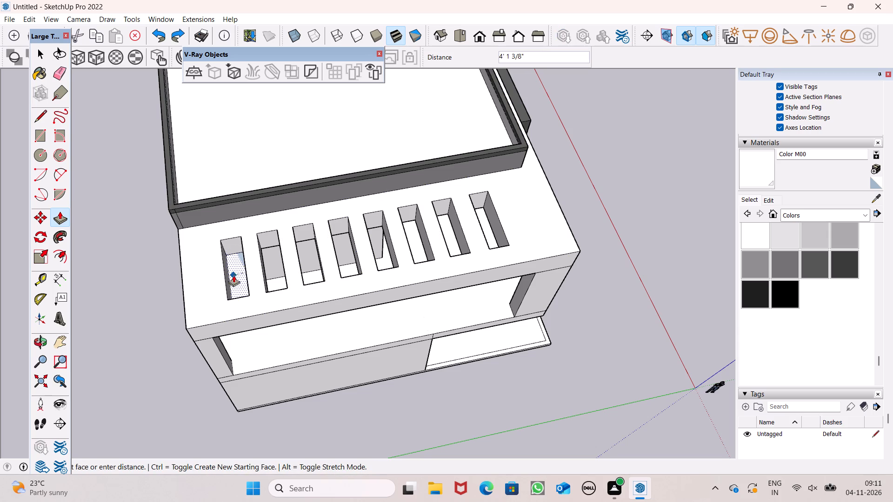
left_click_drag(233, 275, 240, 291)
Erase the dividing line between the openings and the seam along the balcony ceiling on the underside of the terrace roof slab.
middle_click_drag(314, 283, 241, 274)
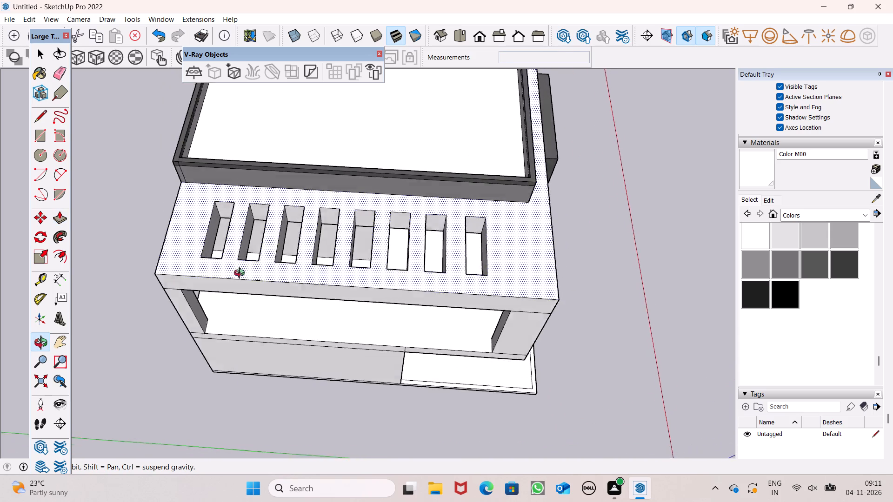
middle_click_drag(241, 274, 302, 13)
scroll(340, 146, "down", 2)
middle_click_drag(352, 115, 330, 12)
scroll(335, 20, "up", 2)
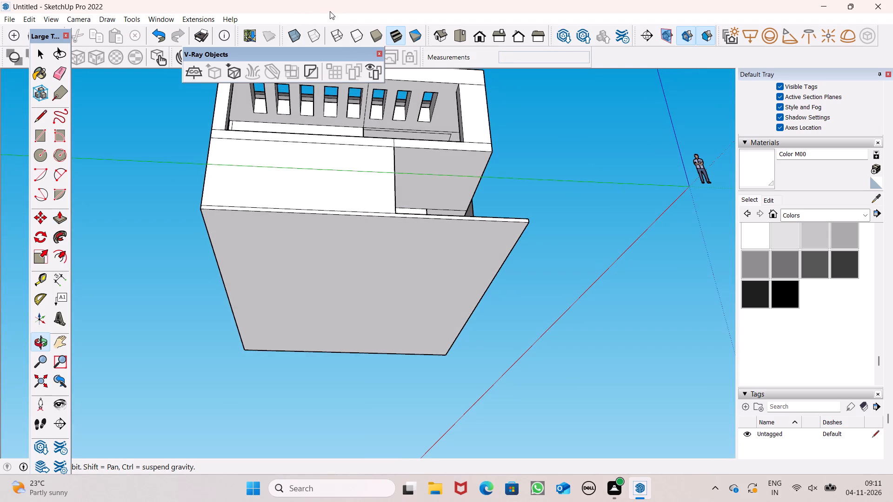
left_click(64, 70)
scroll(244, 210, "down", 6)
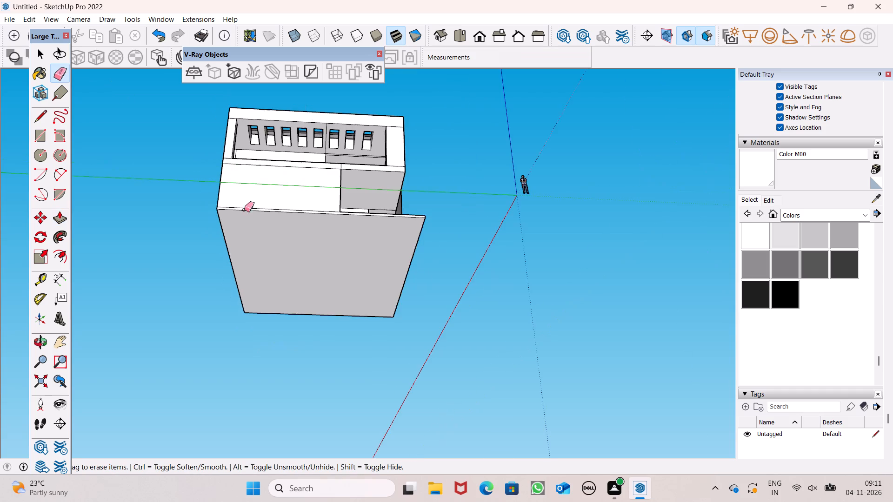
scroll(276, 158, "up", 8)
scroll(343, 110, "up", 6)
left_click(338, 122)
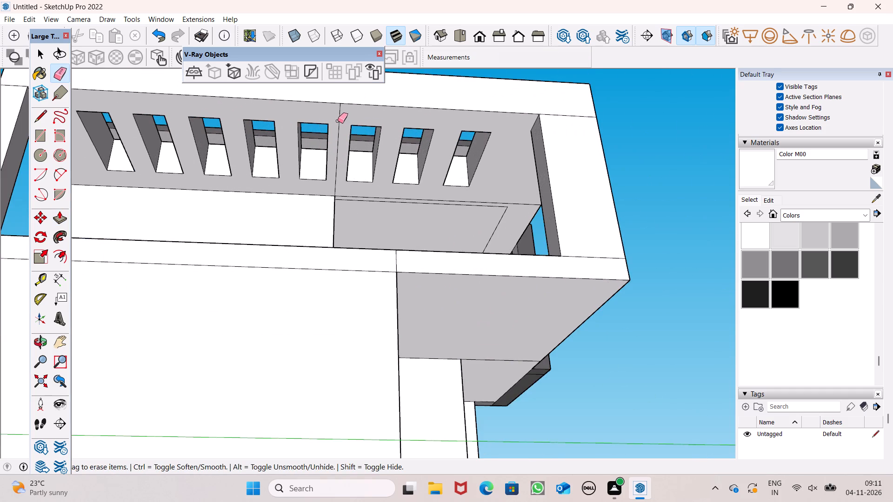
left_click(339, 119)
scroll(344, 134, "down", 2)
middle_click_drag(360, 198, 360, 203)
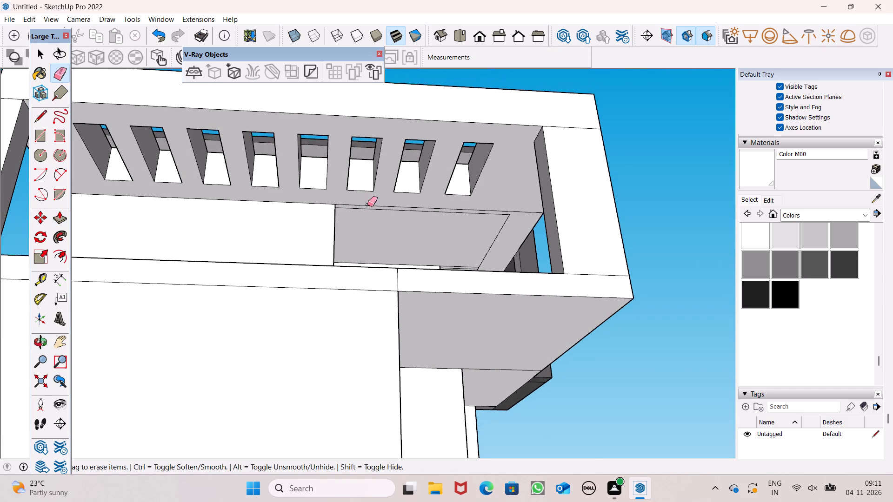
left_click_drag(367, 203, 367, 213)
Erase the remaining seam lines on the balcony ceiling towards the dark frame and above the upper-floor window.
middle_click_drag(448, 240, 449, 276)
left_click_drag(494, 267, 487, 270)
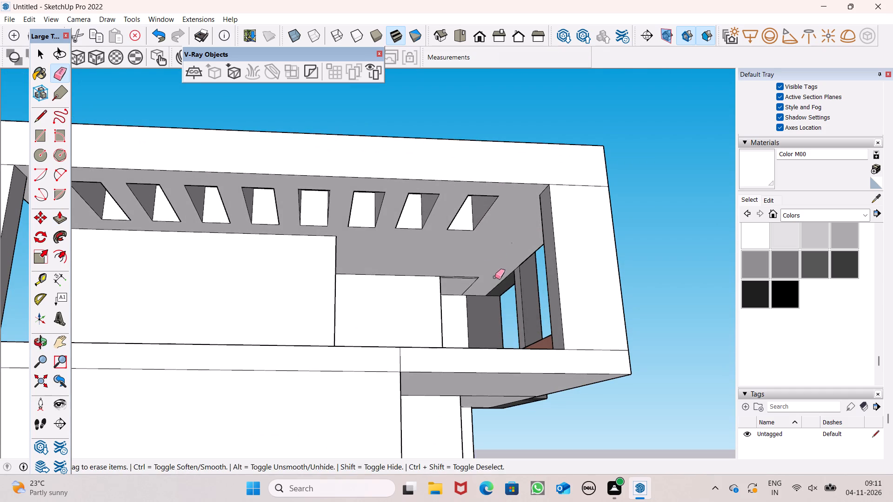
middle_click_drag(497, 267, 361, 238)
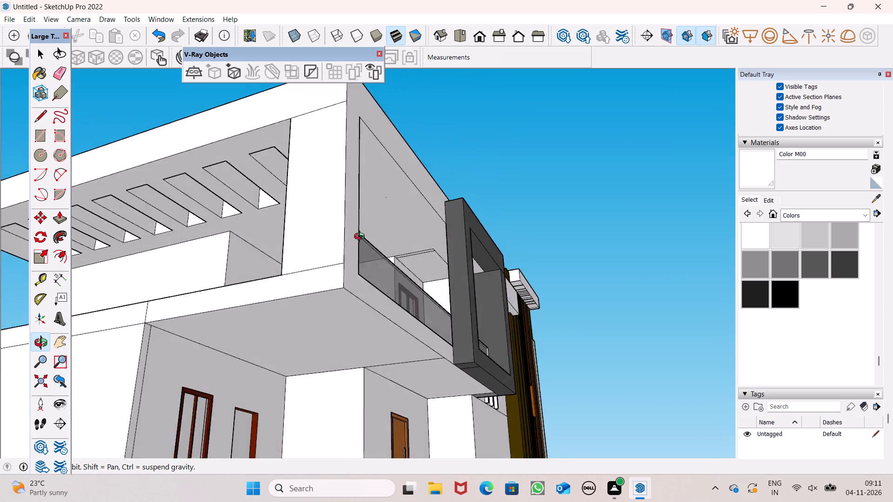
middle_click_drag(361, 238, 382, 272)
scroll(422, 275, "up", 6)
left_click_drag(455, 250, 456, 257)
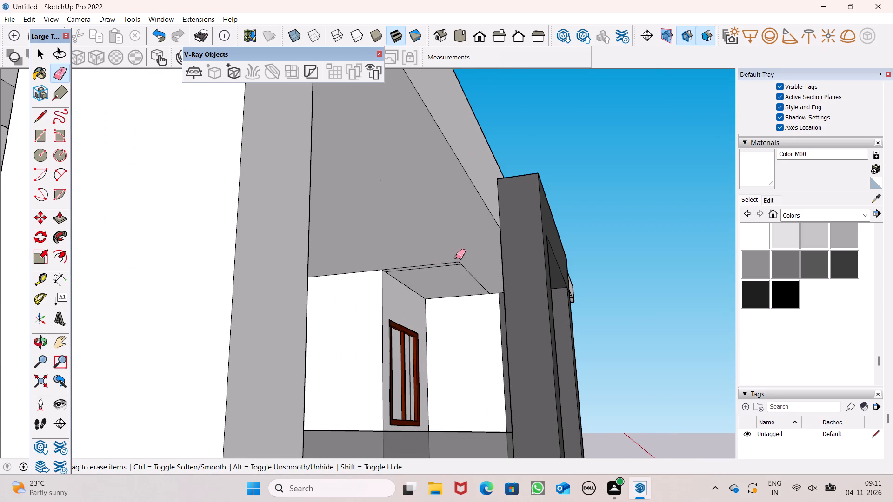
left_click_drag(456, 257, 468, 267)
Paint the underside of the terrace roof slab with white Color M00.
scroll(437, 223, "down", 6)
middle_click_drag(439, 225, 453, 197)
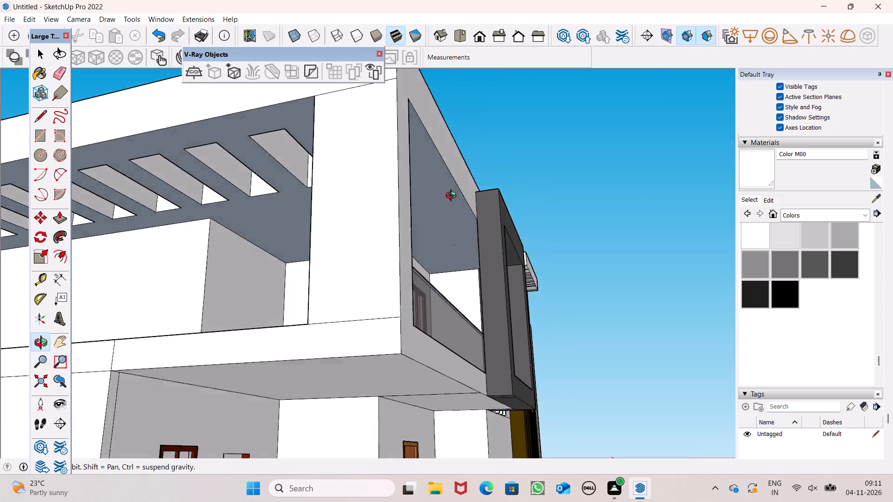
middle_click_drag(453, 197, 497, 194)
left_click(759, 237)
left_click_drag(449, 196, 449, 195)
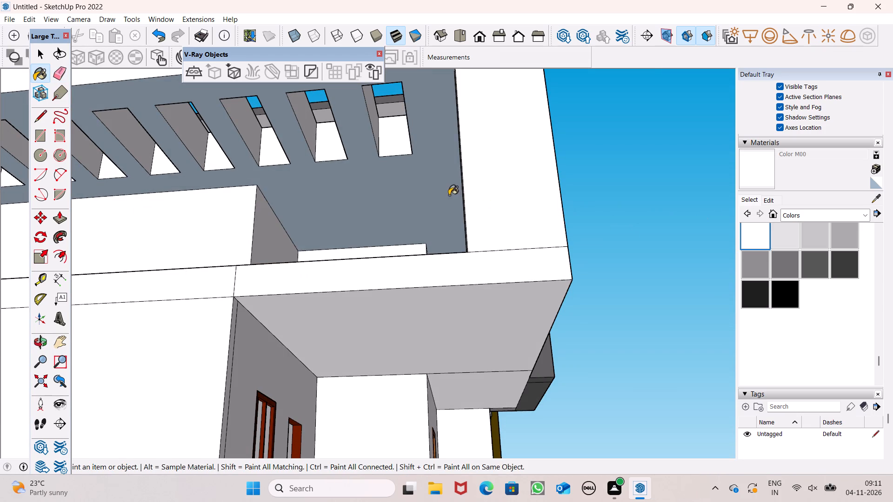
left_click_drag(449, 195, 448, 192)
Erase the seam lines at the bottom and top of the front corner post on the terrace's side opening, including the leftover stub.
middle_click_drag(443, 165, 125, 201)
scroll(247, 339, "up", 1)
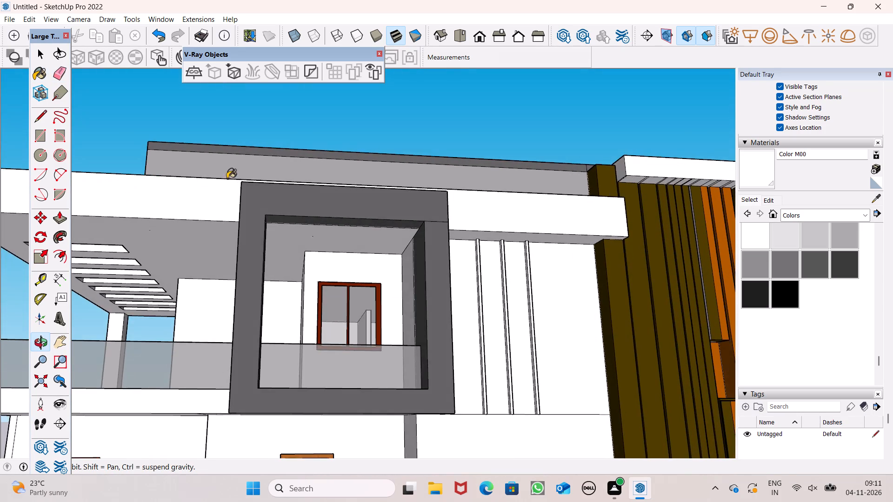
scroll(282, 163, "down", 8)
middle_click_drag(334, 132, 342, 203)
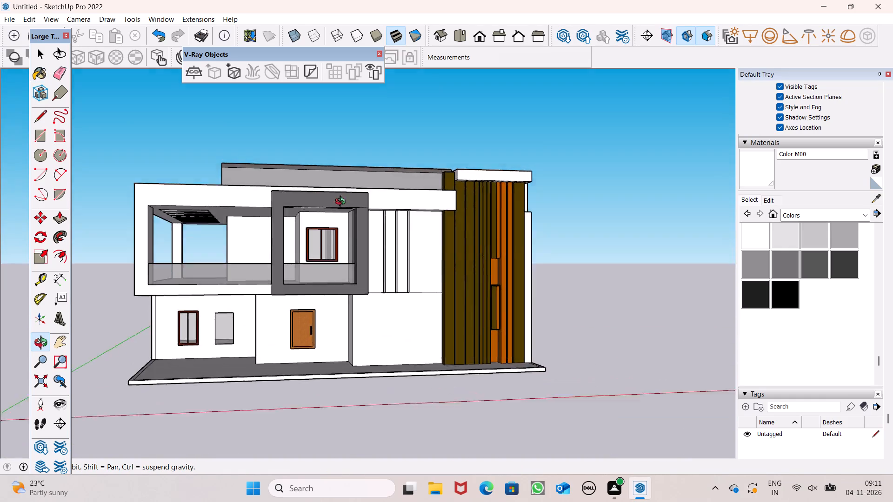
middle_click_drag(342, 203, 721, 246)
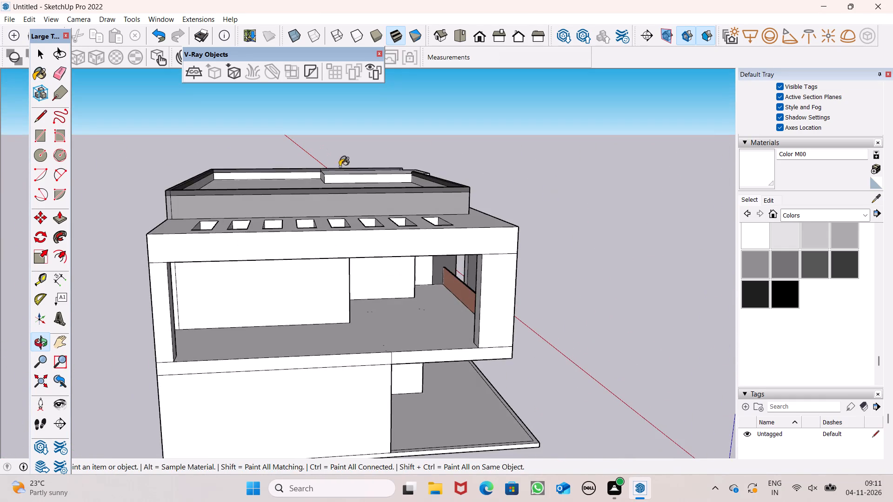
scroll(327, 165, "down", 5)
middle_click_drag(306, 170, 346, 286)
scroll(485, 335, "up", 7)
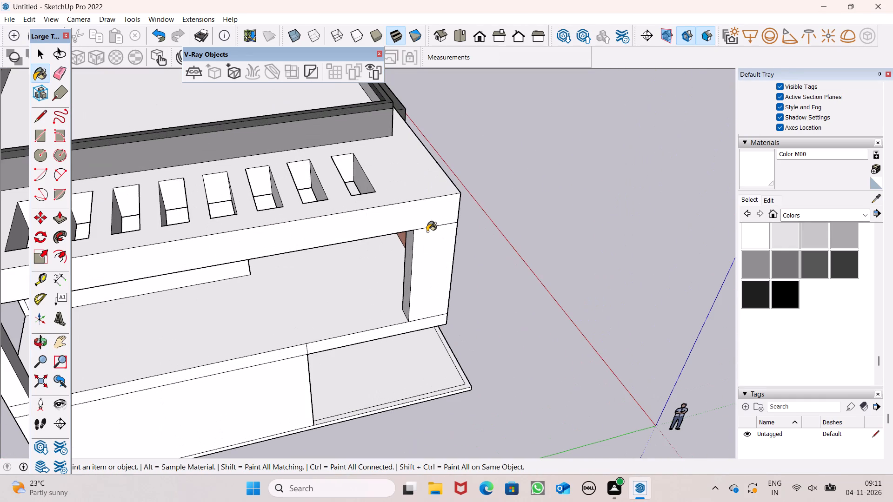
left_click(55, 71)
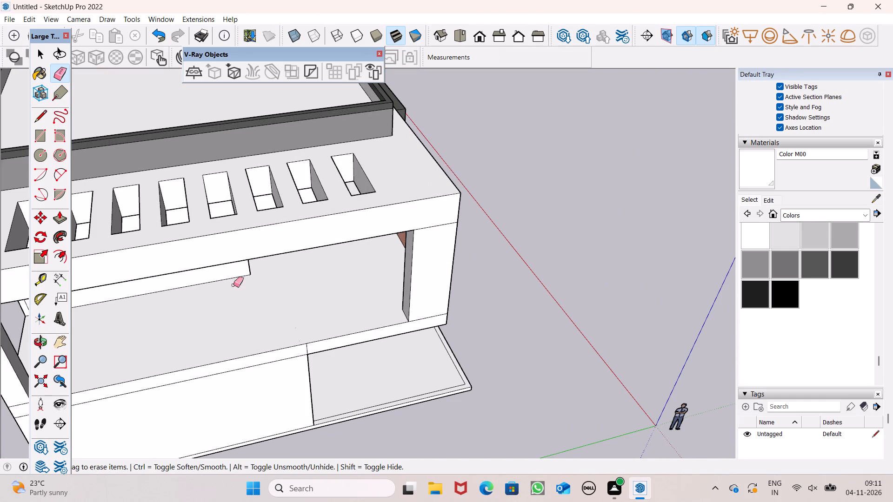
left_click_drag(435, 305, 438, 316)
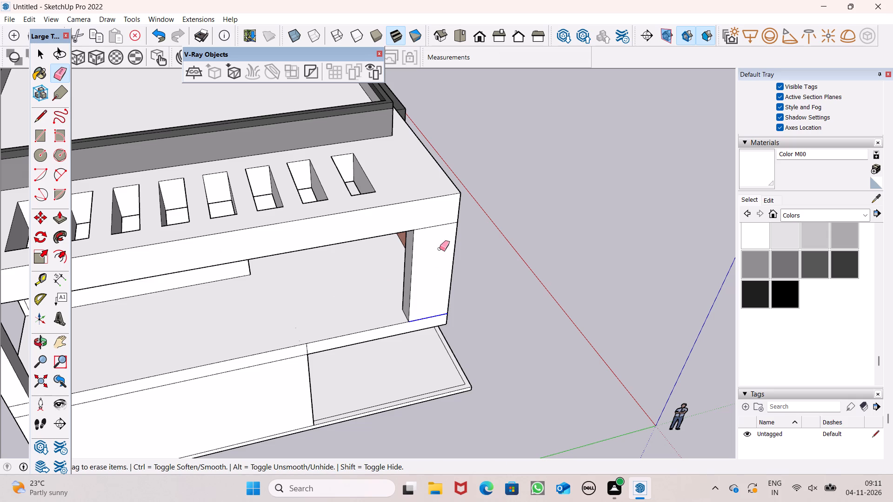
left_click_drag(433, 214, 436, 229)
scroll(209, 263, "down", 2)
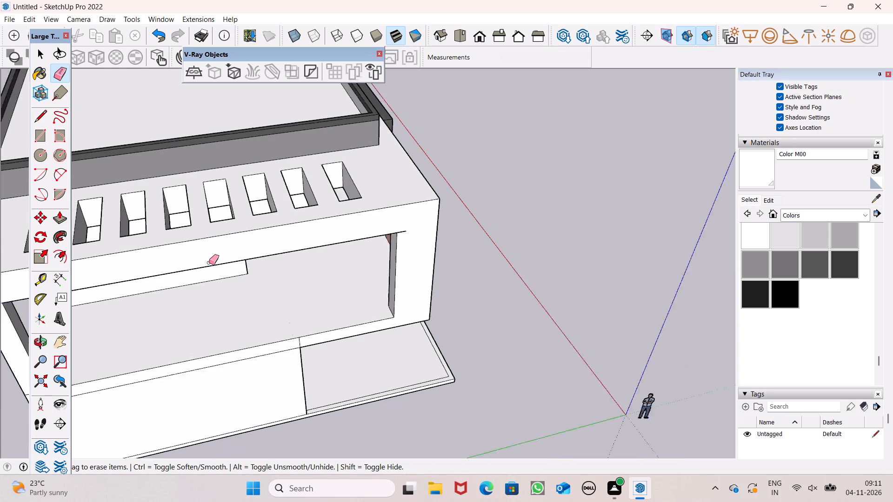
scroll(209, 263, "down", 2)
scroll(338, 256, "up", 6)
left_click(371, 218)
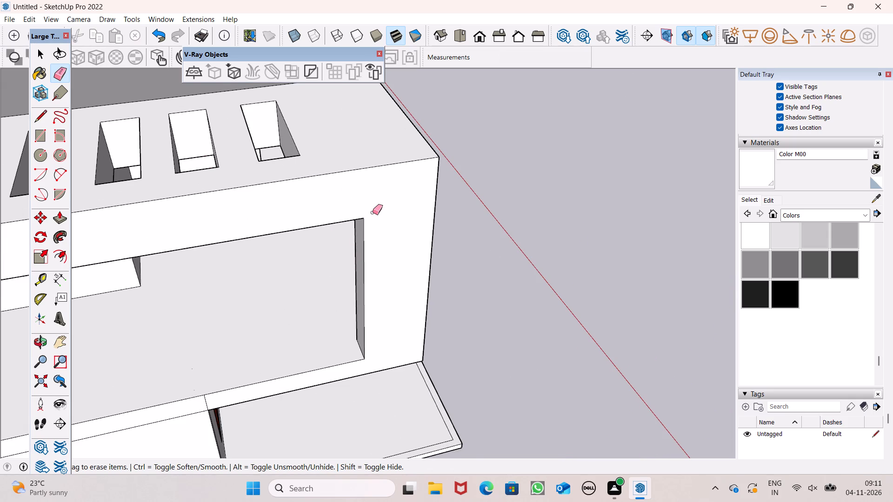
Erase the seam lines at the top of the terrace's rear corner post on both faces, undoing the mistaken corner edge erasure.
scroll(373, 210, "down", 11)
middle_click_drag(393, 232, 343, 109)
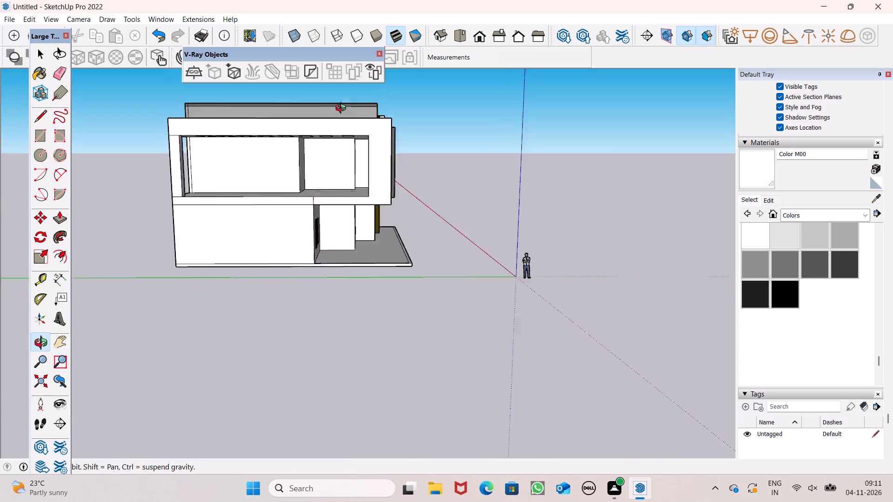
middle_click_drag(343, 109, 600, 132)
scroll(251, 140, "up", 8)
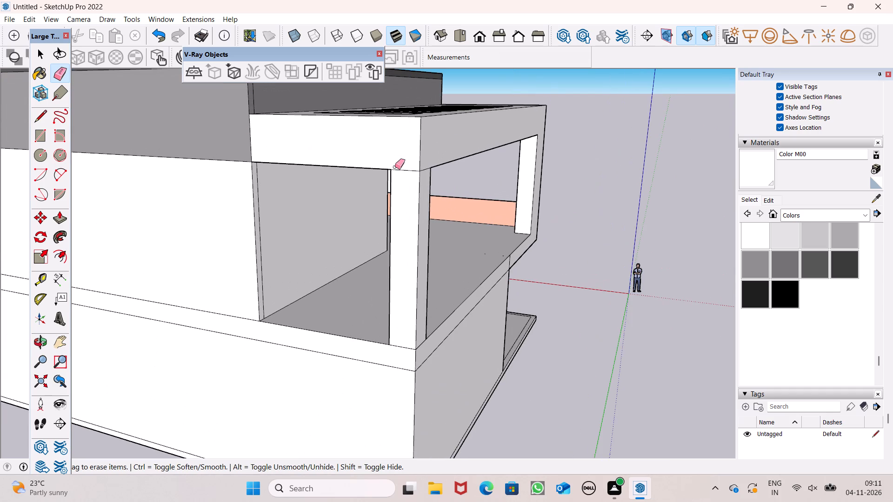
left_click_drag(400, 172, 403, 176)
left_click(418, 166)
scroll(324, 198, "left", 1)
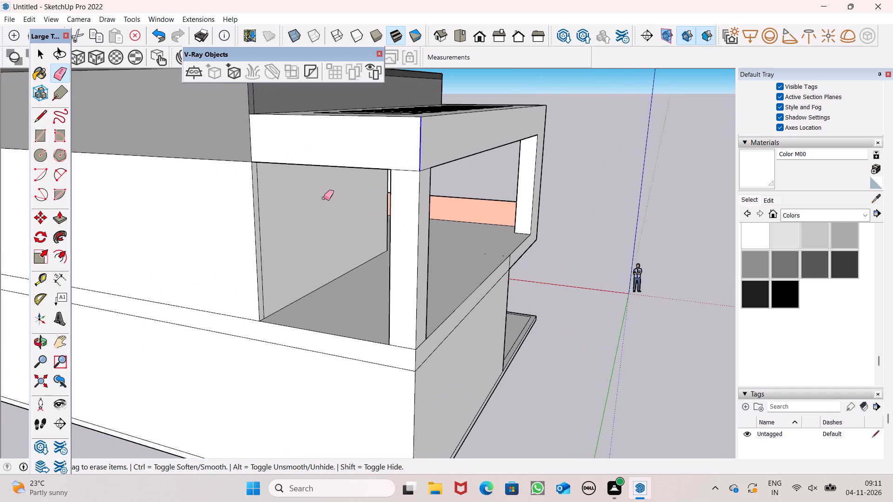
key("ctrl+z")
scroll(540, 167, "up", 2)
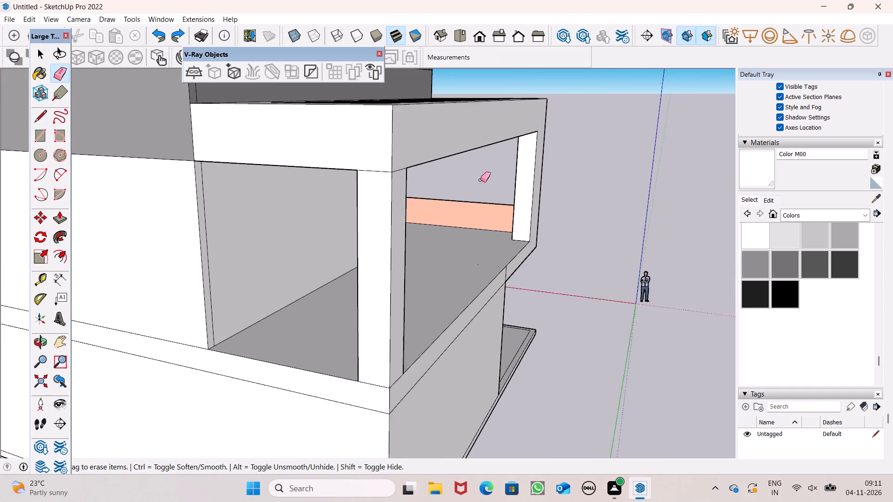
scroll(480, 180, "up", 3)
left_click_drag(348, 170, 344, 178)
left_click_drag(299, 169, 296, 180)
scroll(298, 121, "up", 1)
scroll(299, 126, "down", 5)
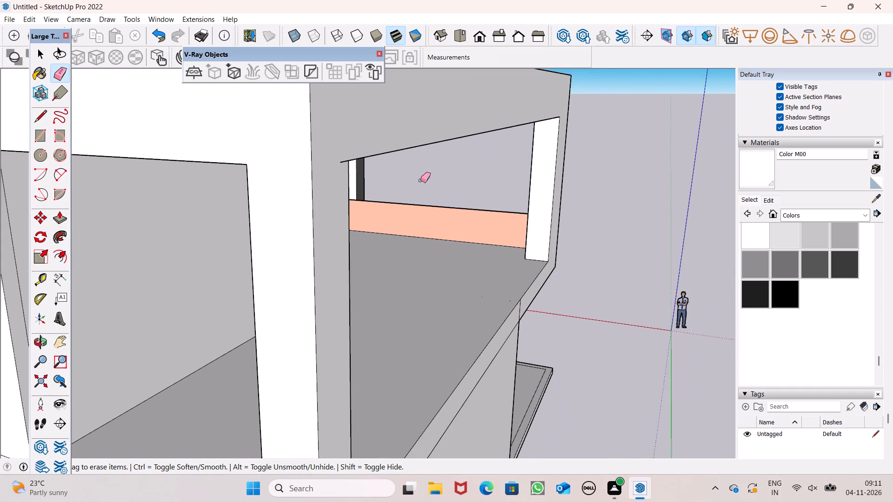
Erase the leftover line stub at the rear top corner of the terrace's side opening.
middle_click_drag(417, 185, 250, 205)
scroll(255, 209, "up", 1)
scroll(388, 118, "down", 4)
scroll(92, 136, "up", 4)
scroll(410, 134, "down", 7)
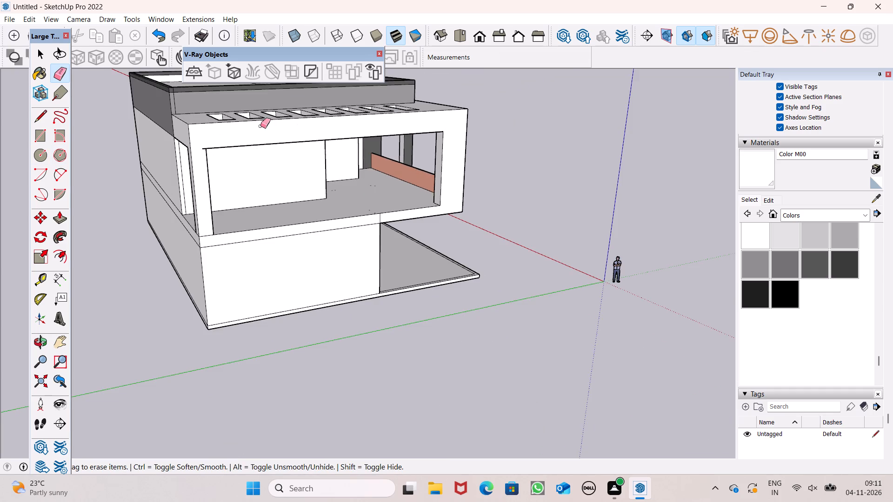
scroll(190, 151, "down", 1)
scroll(196, 154, "up", 5)
left_click_drag(216, 137, 225, 134)
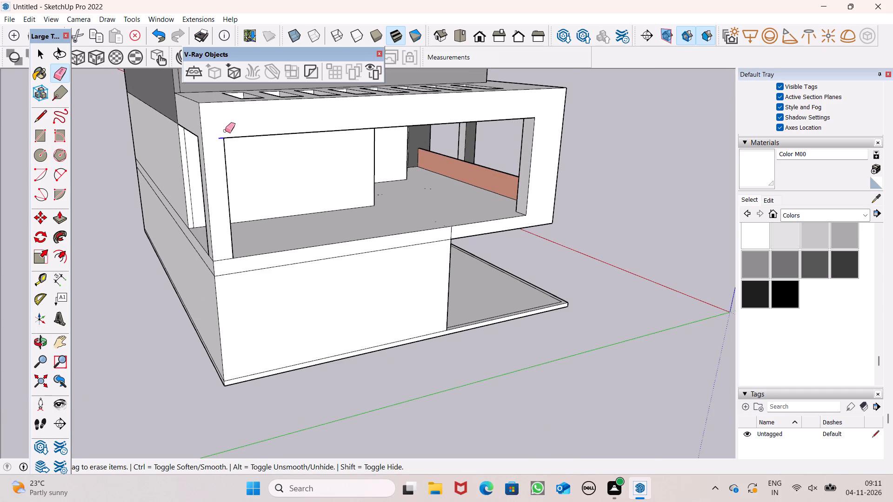
Paint the terrace's front railing panel with Translucent Glass Gray from the Glass and Mirrors collection.
middle_click_drag(401, 167, 333, 237)
scroll(327, 120, "down", 6)
middle_click_drag(411, 211, 208, 177)
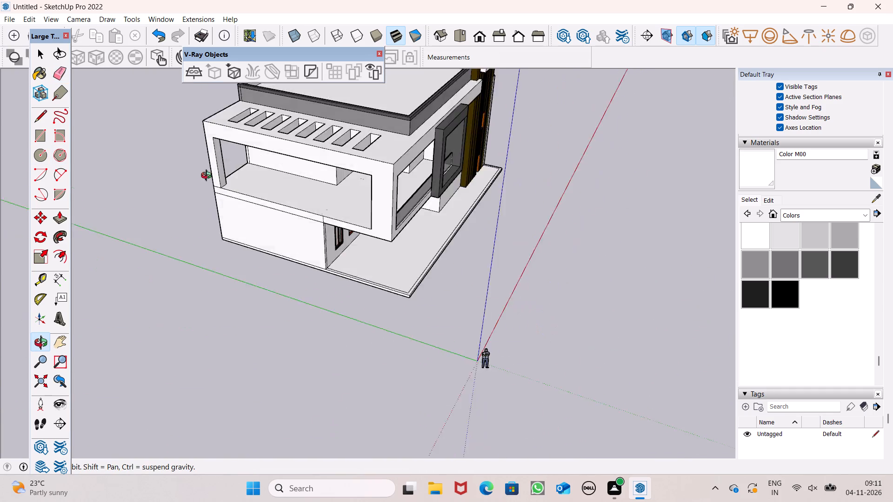
middle_click_drag(208, 177, 632, 146)
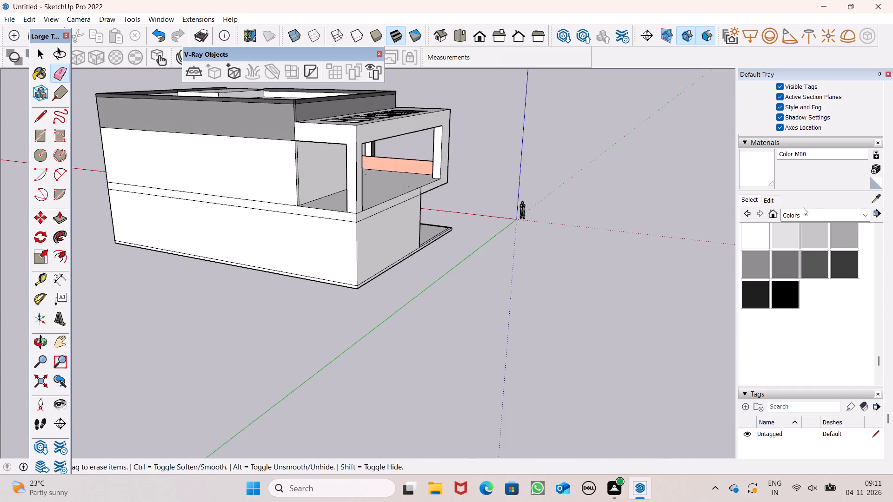
left_click(807, 219)
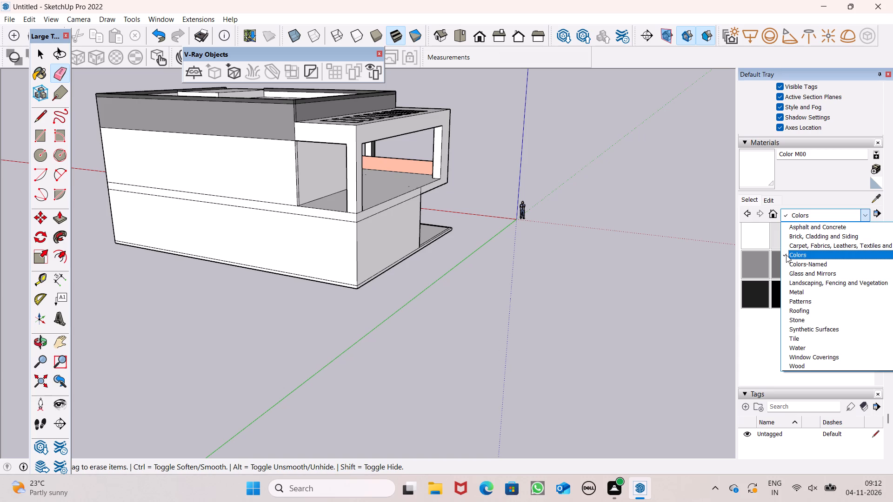
left_click(807, 273)
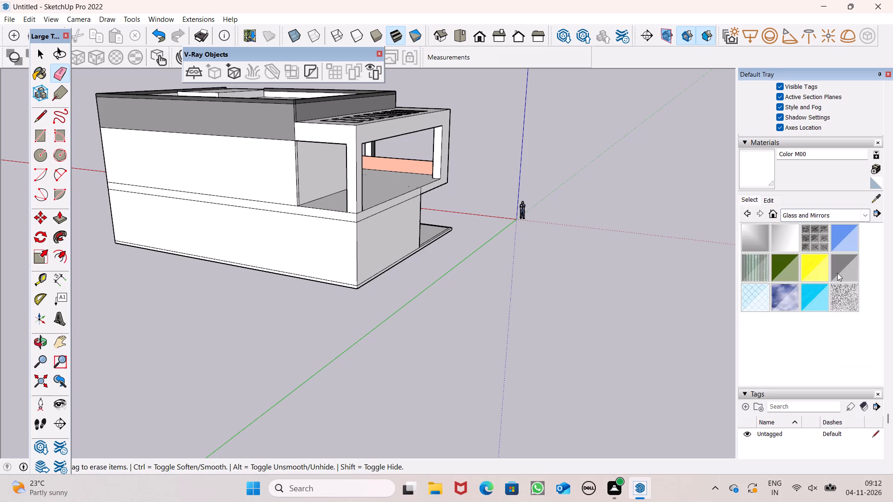
left_click(848, 268)
scroll(446, 189, "up", 4)
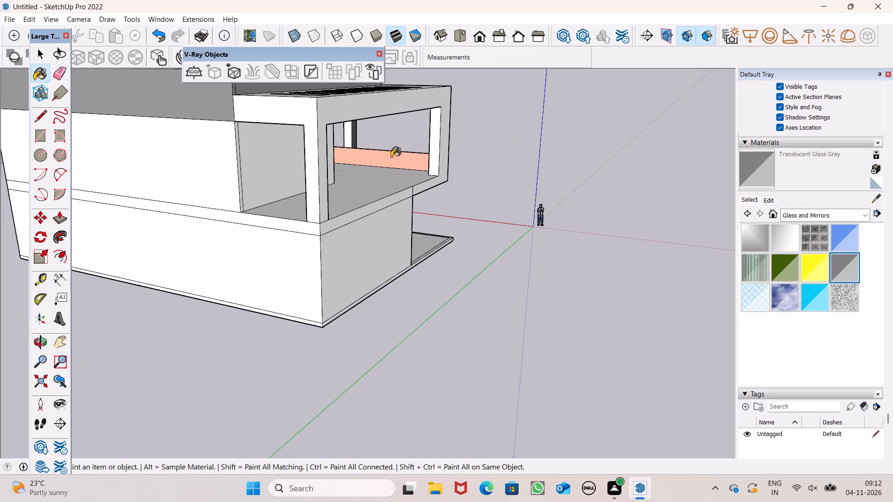
left_click(391, 157)
Paint the top face of the terrace's glass railing with Color B08 from the Colors collection.
middle_click_drag(452, 178, 216, 219)
scroll(215, 219, "up", 1)
scroll(445, 218, "down", 2)
middle_click_drag(534, 221, 260, 225)
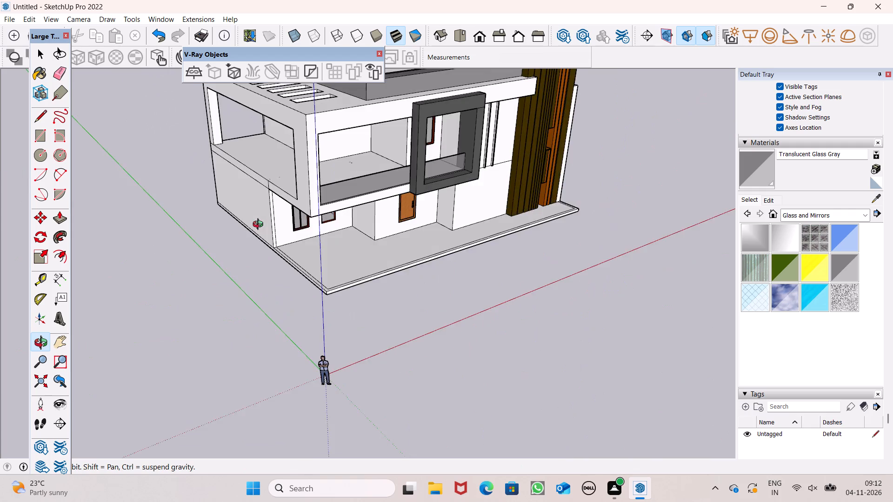
middle_click_drag(260, 225, 252, 185)
scroll(283, 163, "up", 7)
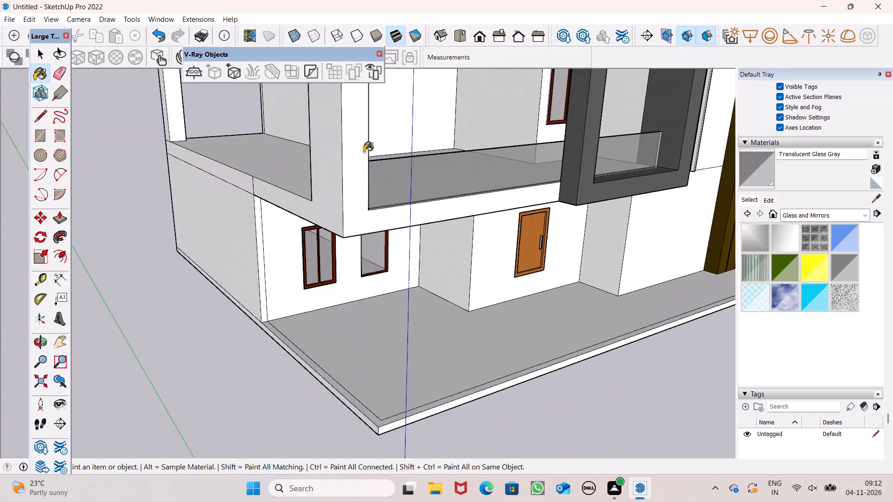
scroll(364, 152, "up", 10)
middle_click_drag(399, 216, 276, 289)
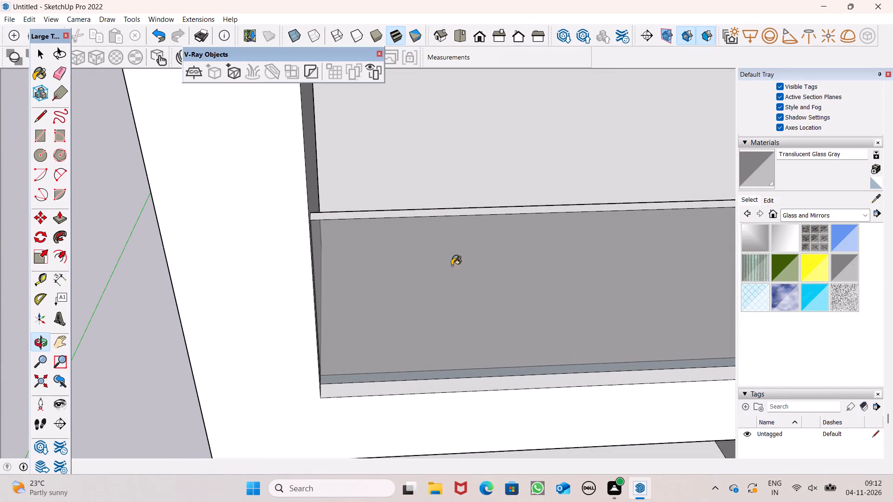
left_click(840, 212)
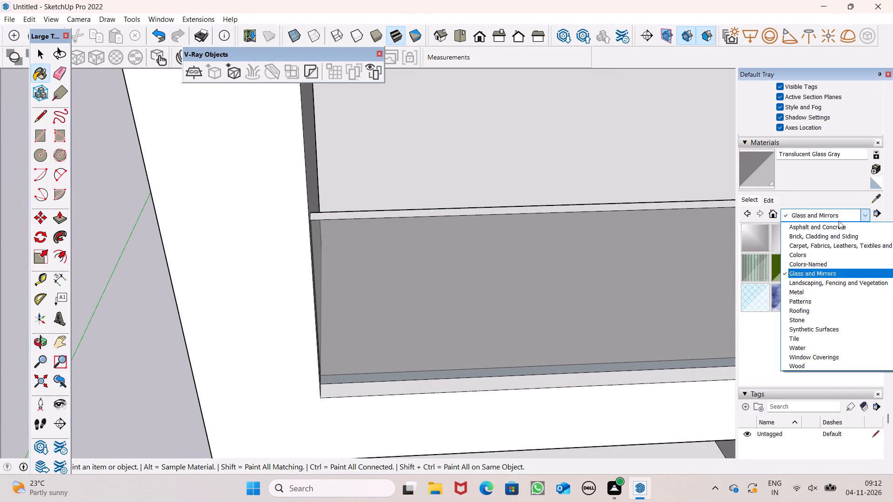
left_click(808, 258)
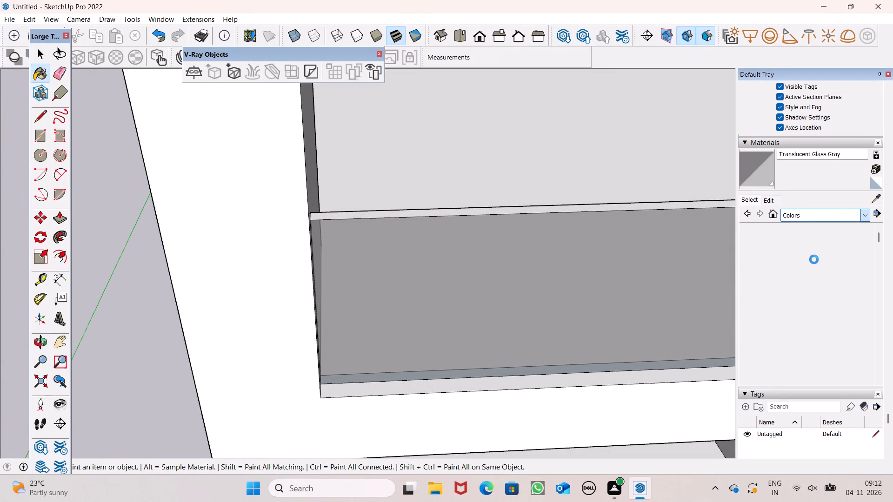
left_click(841, 332)
scroll(313, 205, "up", 1)
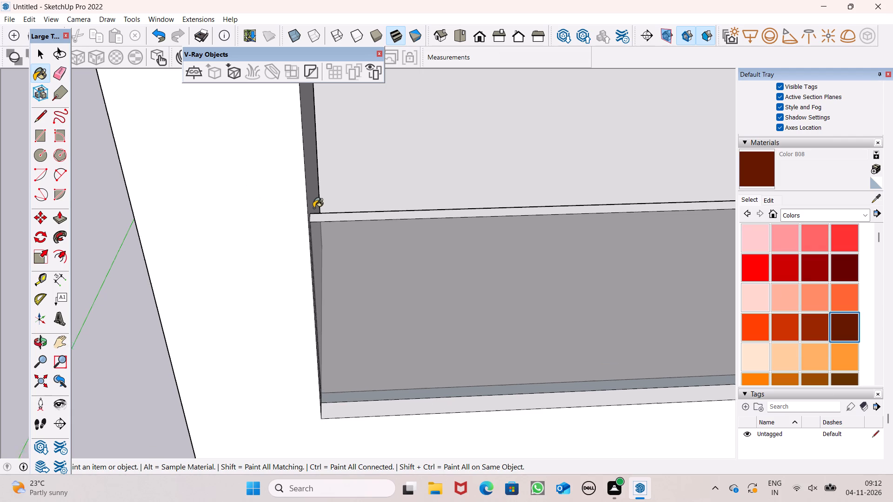
scroll(313, 208, "up", 2)
left_click(320, 222)
Push/Pull the railing's top face up by about 2" to form a brown handrail.
left_click(53, 219)
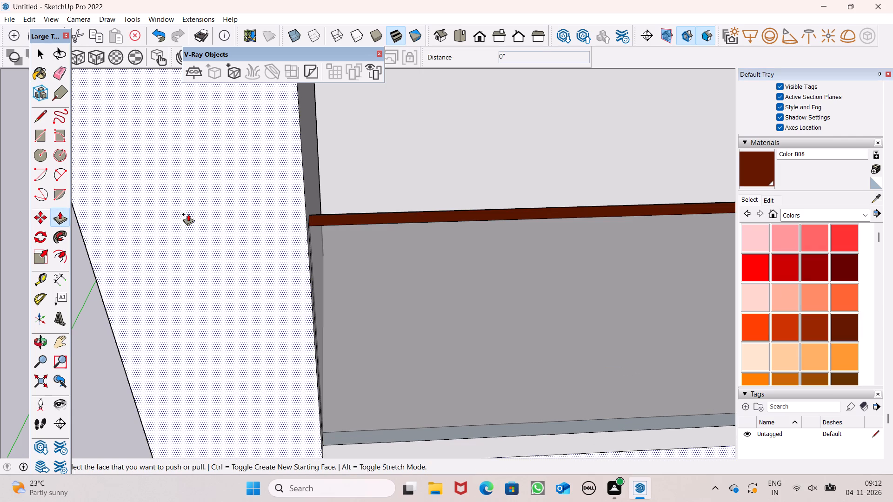
left_click_drag(369, 217, 360, 204)
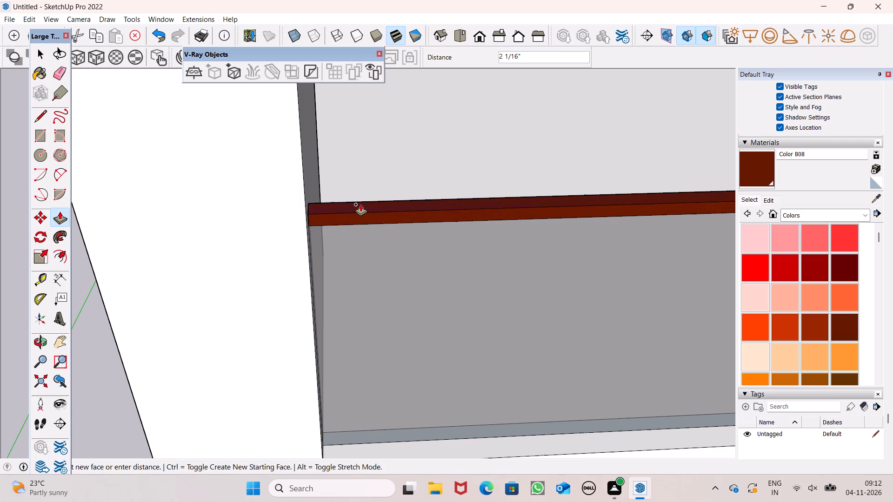
left_click_drag(360, 204, 360, 203)
key("space")
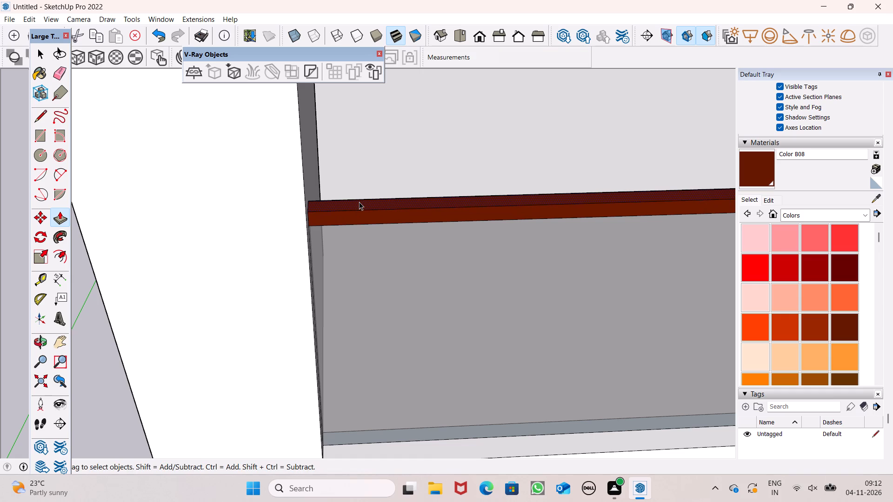
Erase the stray line specks on the terrace floor behind the side opening.
scroll(550, 111, "down", 10)
middle_click_drag(503, 185, 535, 70)
scroll(535, 70, "up", 1)
scroll(513, 192, "down", 7)
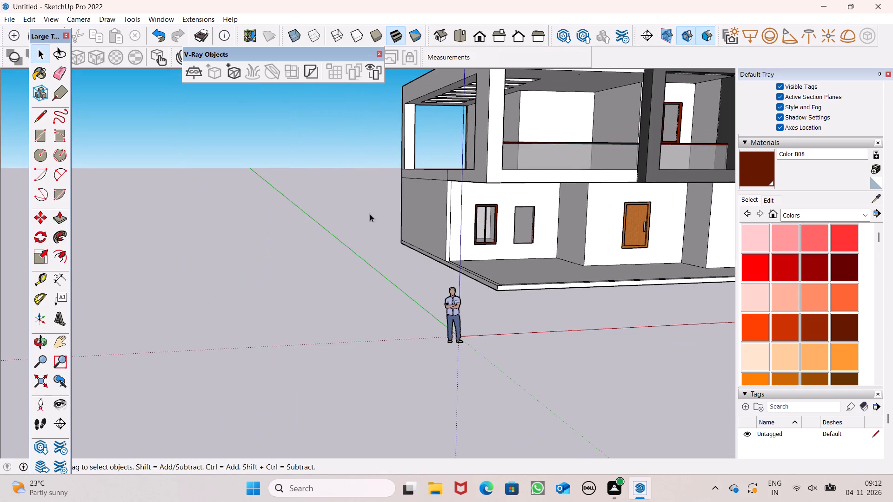
middle_click_drag(369, 213, 757, 293)
middle_click_drag(294, 172, 267, 289)
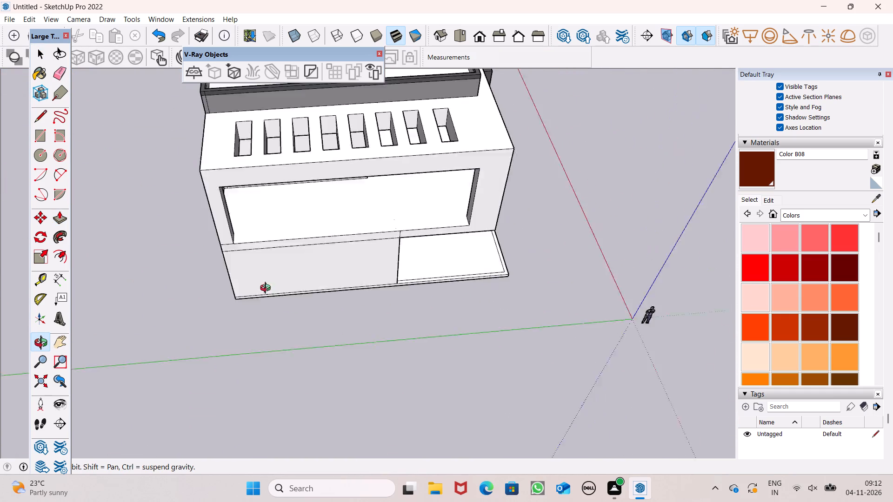
middle_click_drag(267, 289, 242, 202)
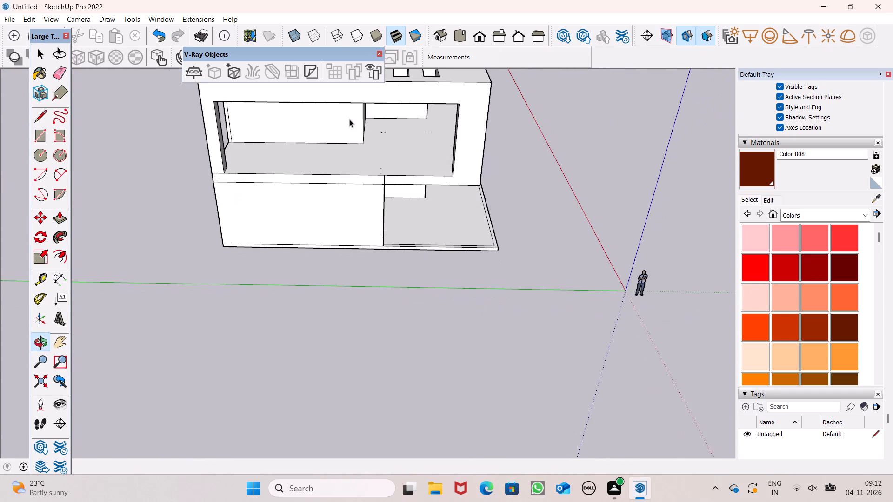
scroll(361, 114, "up", 7)
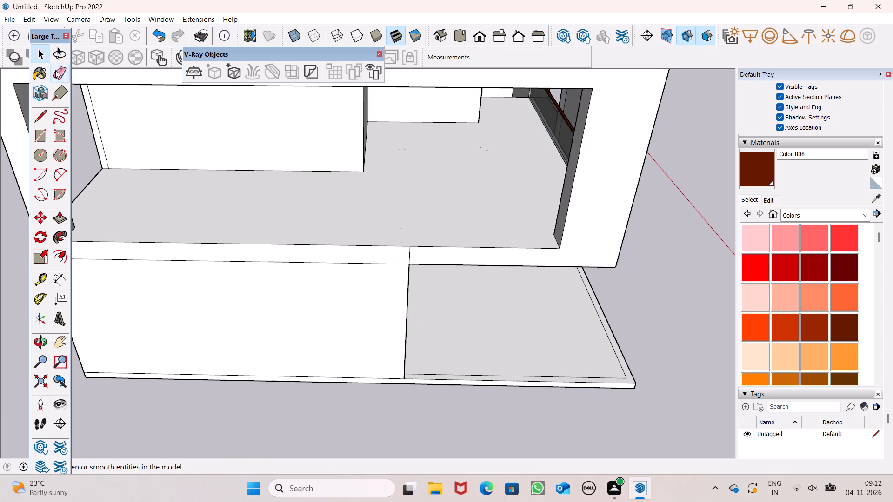
left_click(55, 70)
left_click_drag(377, 152, 394, 142)
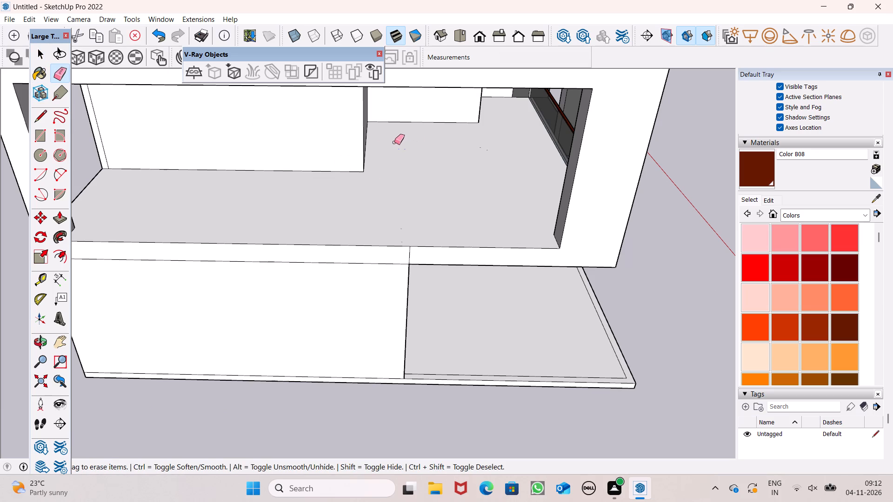
left_click_drag(394, 142, 489, 149)
left_click_drag(489, 149, 462, 202)
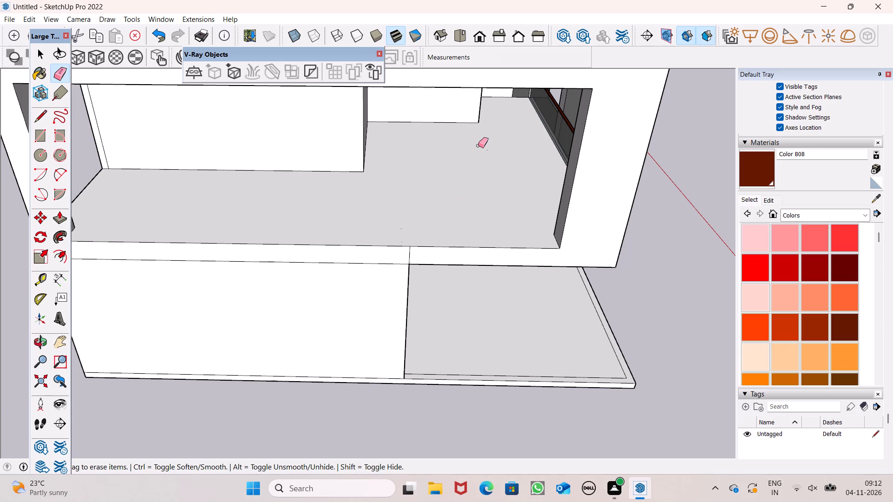
left_click_drag(486, 146, 497, 138)
left_click_drag(401, 229, 407, 209)
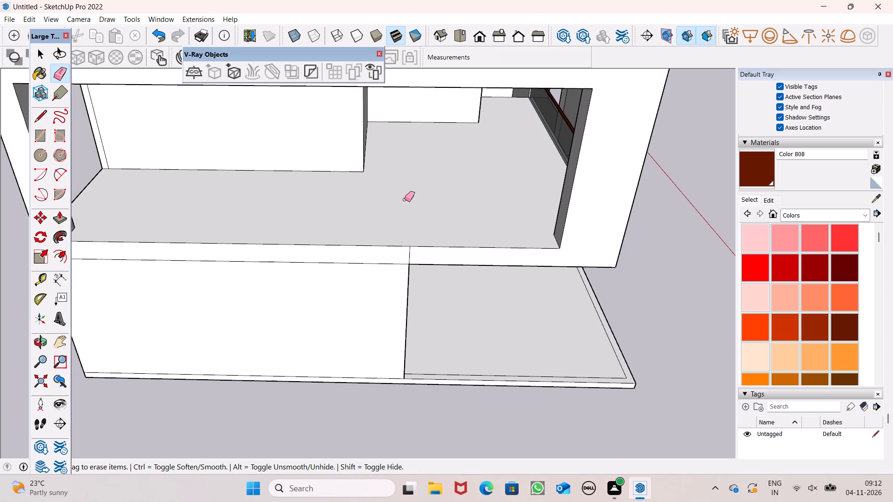
left_click_drag(404, 198, 400, 207)
Erase the short vertical seam line on the slab edge below the terrace's side opening.
scroll(523, 182, "down", 5)
scroll(467, 270, "up", 8)
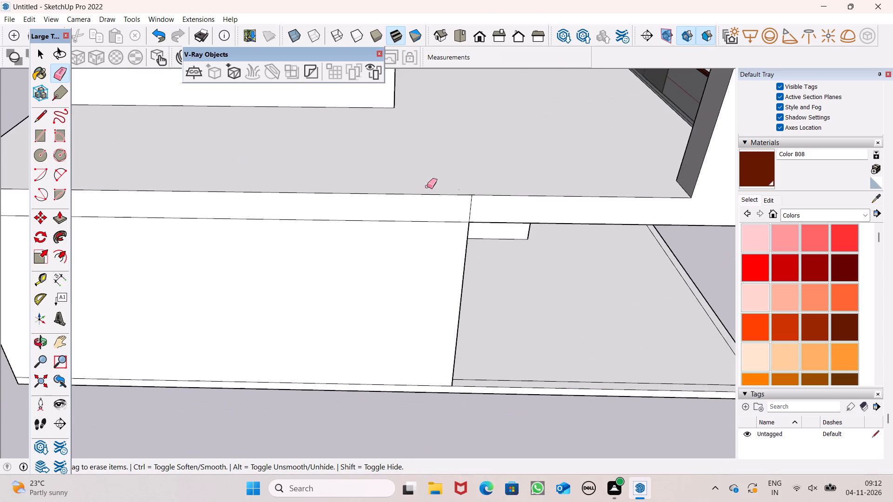
left_click(469, 203)
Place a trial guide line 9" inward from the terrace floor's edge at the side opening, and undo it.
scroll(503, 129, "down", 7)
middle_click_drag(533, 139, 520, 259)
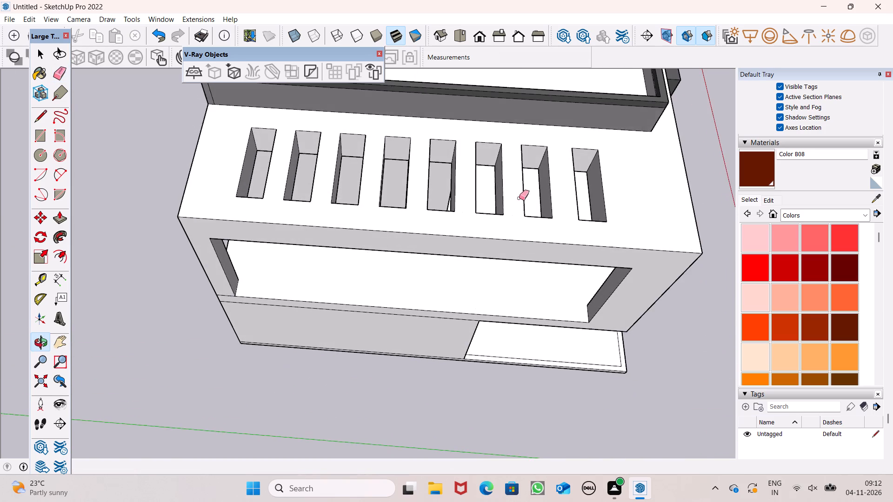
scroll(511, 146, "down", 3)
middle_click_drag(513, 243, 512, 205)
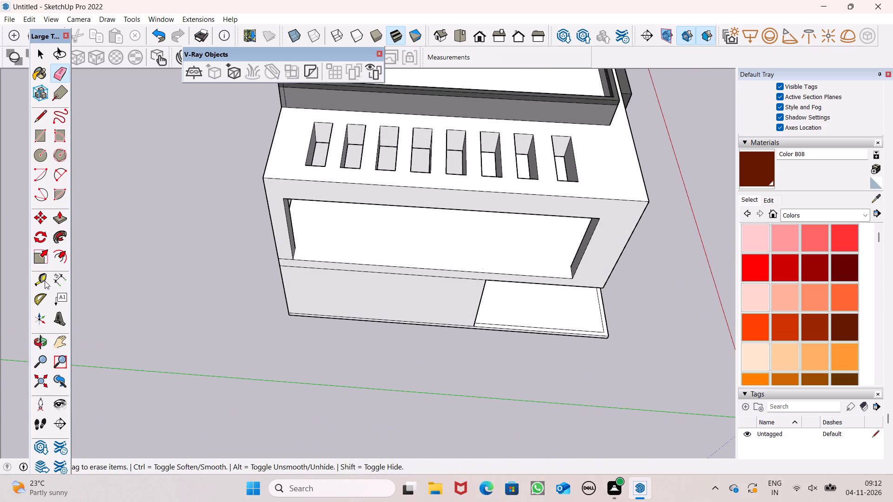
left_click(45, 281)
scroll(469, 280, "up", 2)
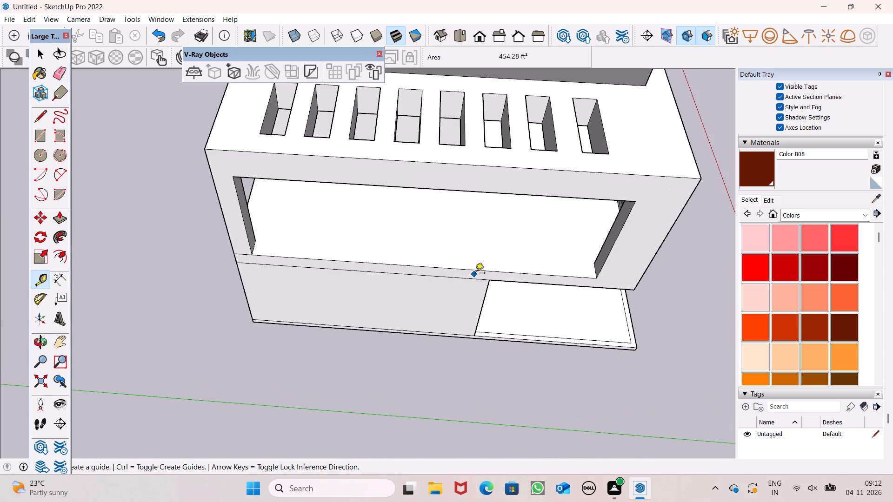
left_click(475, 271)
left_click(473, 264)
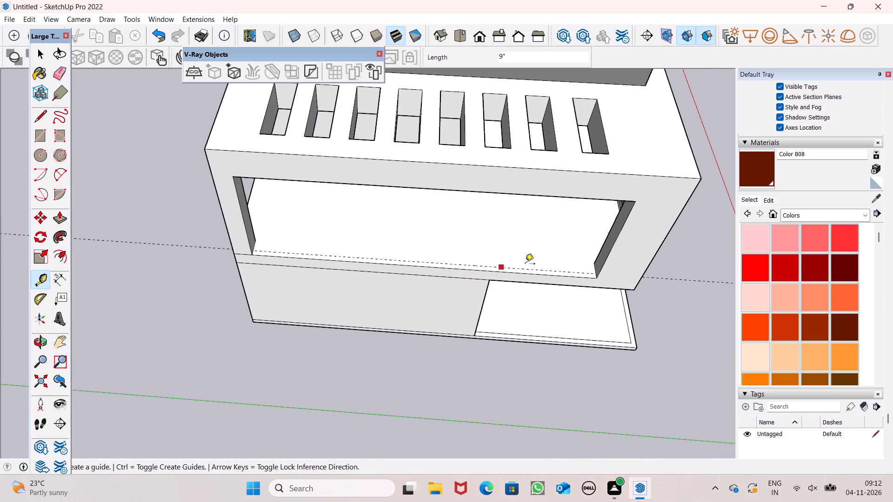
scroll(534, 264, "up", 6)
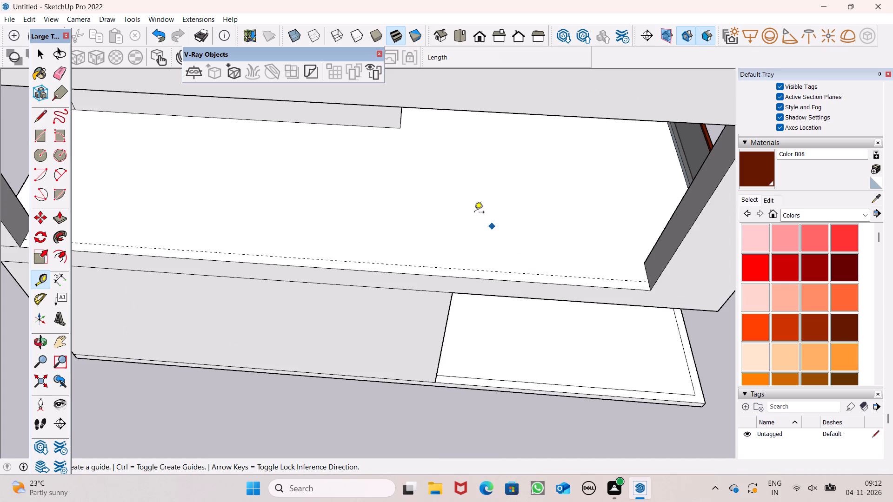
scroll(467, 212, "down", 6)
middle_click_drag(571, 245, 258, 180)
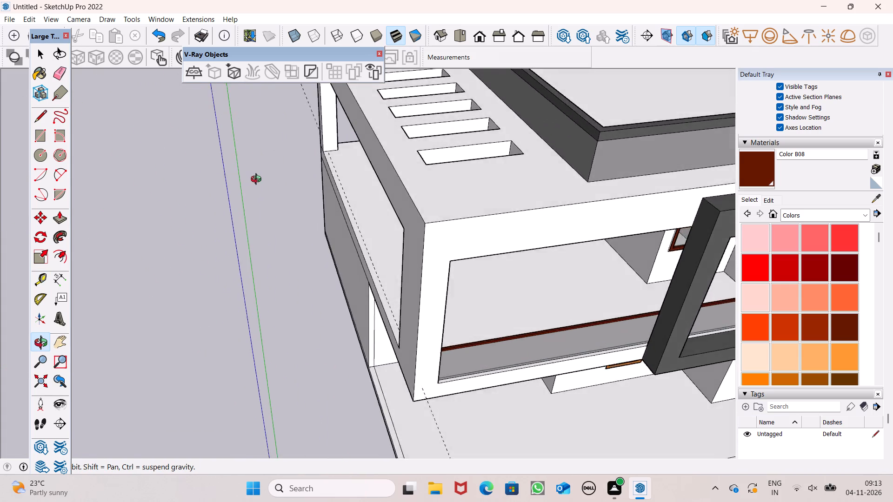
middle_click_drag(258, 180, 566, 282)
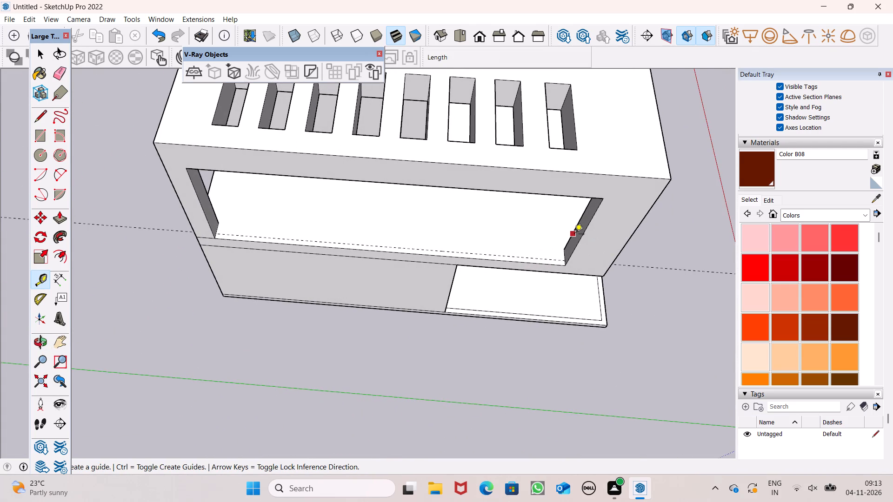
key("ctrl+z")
Place a guide line about 3" inward from the terrace floor's edge along the side opening.
middle_click_drag(528, 312, 526, 350)
scroll(568, 321, "up", 9)
scroll(553, 271, "up", 6)
middle_click(553, 272)
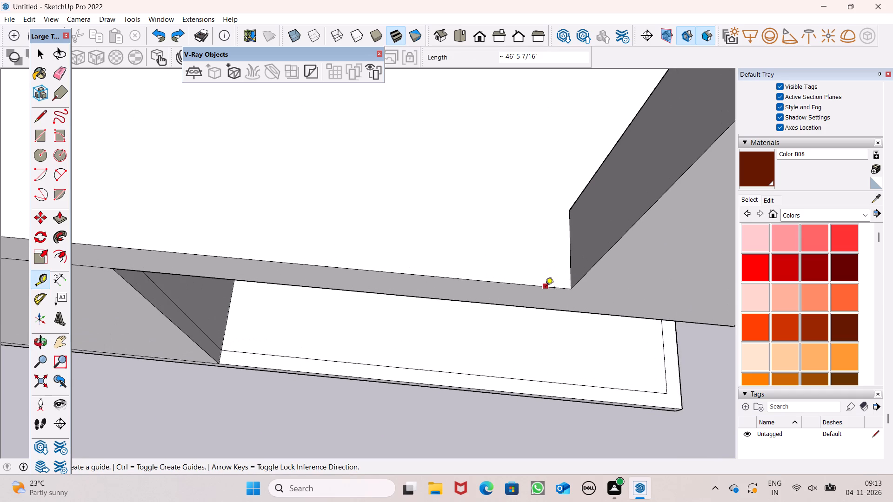
left_click_drag(545, 288, 540, 277)
left_click_drag(540, 277, 539, 277)
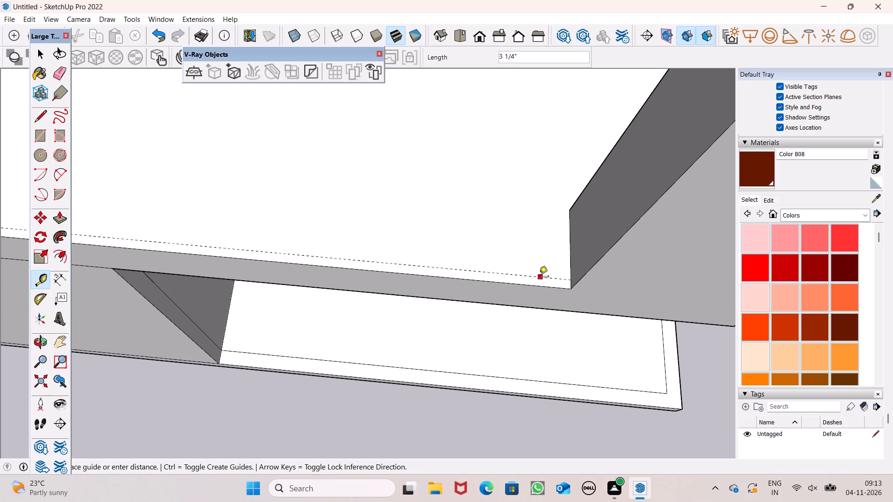
left_click_drag(539, 277, 538, 283)
scroll(541, 280, "up", 5)
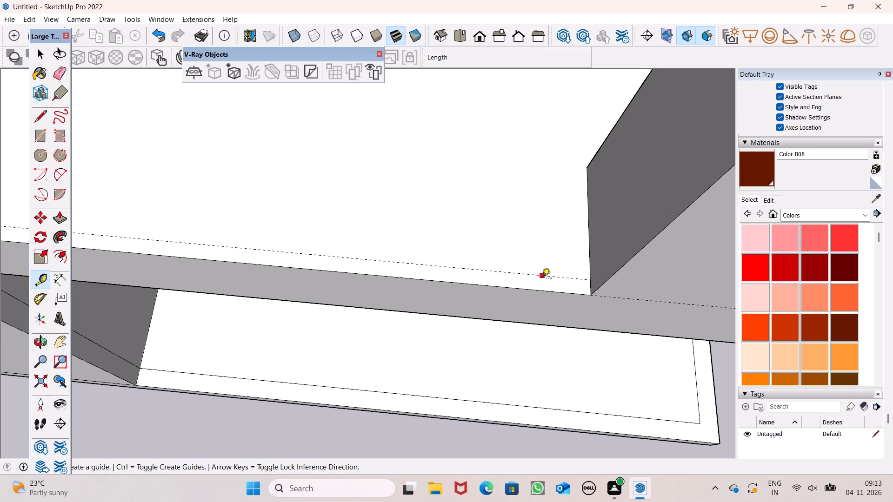
Place a second parallel guide line 2" further inward from the first guide on the terrace floor.
left_click_drag(542, 278, 541, 259)
type("2\"")
key("Return")
scroll(772, 307, "down", 6)
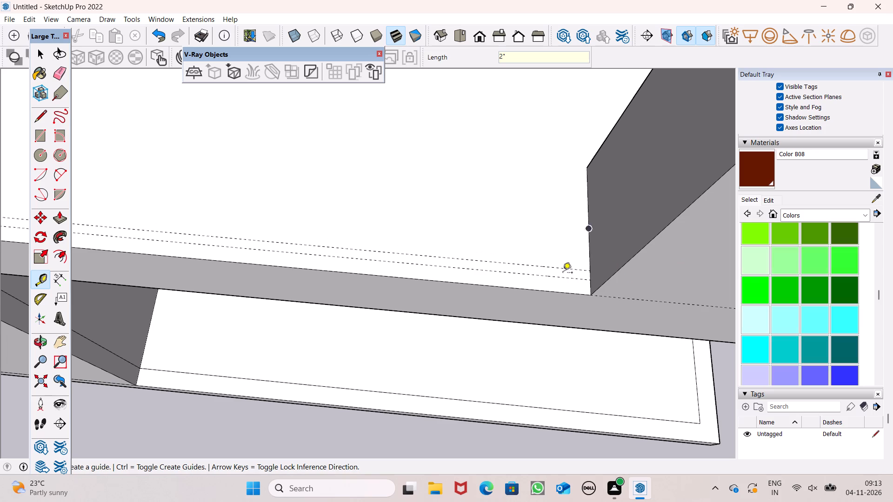
scroll(520, 243, "down", 8)
scroll(582, 178, "down", 5)
scroll(591, 200, "up", 1)
scroll(590, 200, "down", 14)
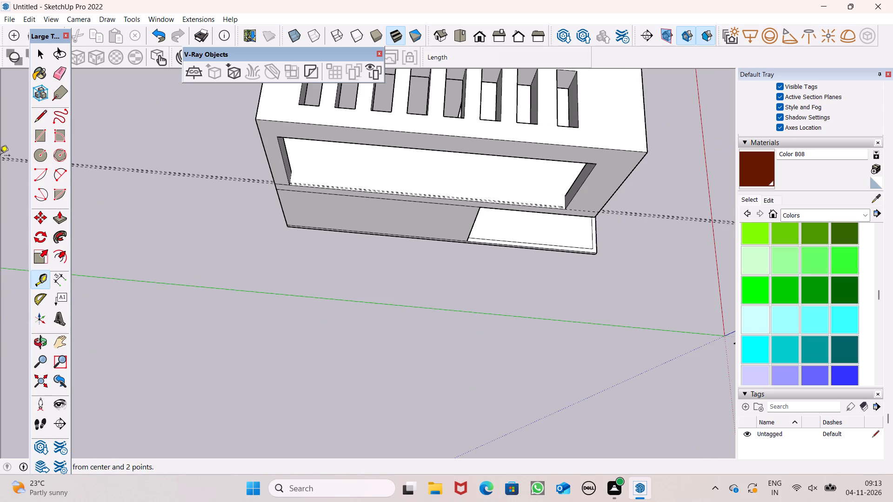
Draw a narrow rectangle about 46' 5" long between the two guide lines, spanning the full width of the terrace's side opening.
left_click(44, 139)
scroll(327, 174, "up", 6)
scroll(253, 194, "up", 1)
scroll(253, 194, "down", 1)
scroll(253, 194, "up", 3)
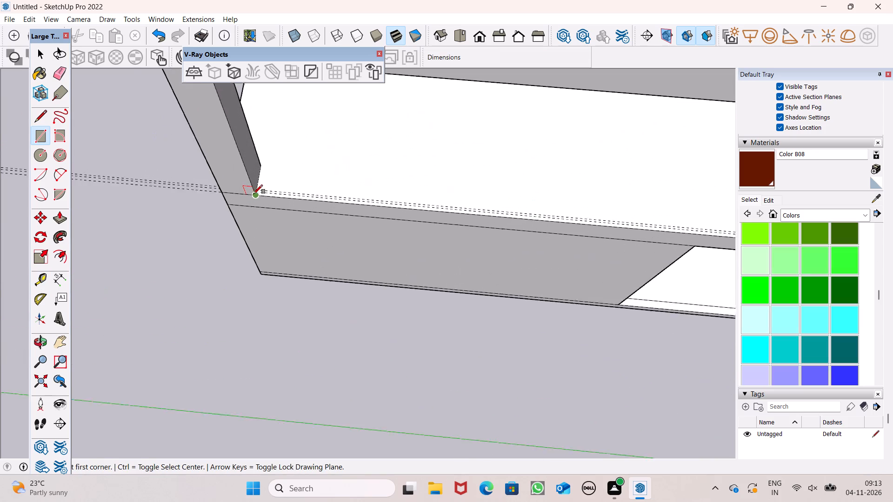
scroll(253, 194, "up", 9)
left_click(263, 188)
scroll(224, 221, "down", 5)
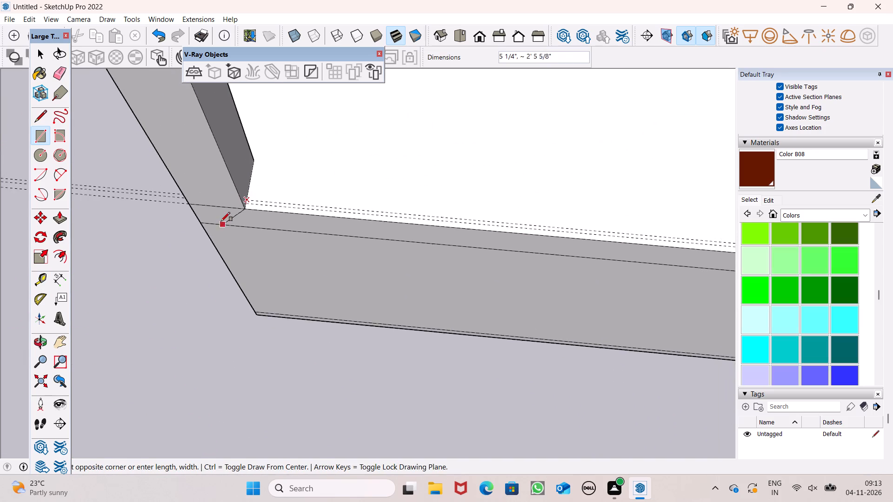
scroll(219, 215, "down", 7)
scroll(482, 204, "down", 3)
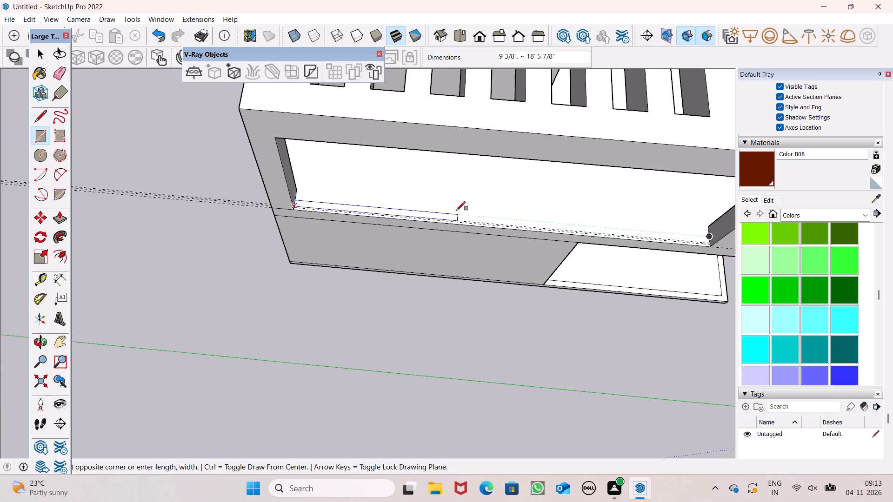
scroll(456, 211, "down", 2)
scroll(666, 227, "up", 17)
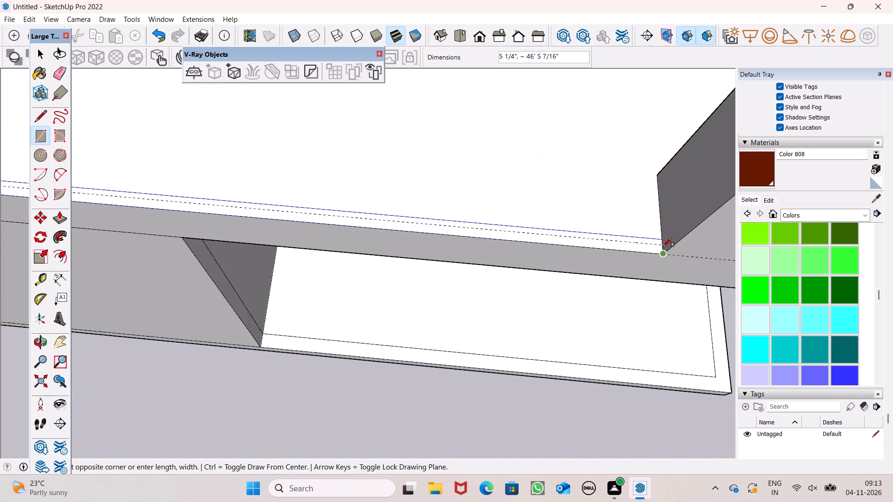
scroll(663, 247, "up", 3)
left_click(660, 244)
scroll(641, 184, "down", 18)
Erase the guide lines running along the terrace's side opening.
left_click(63, 72)
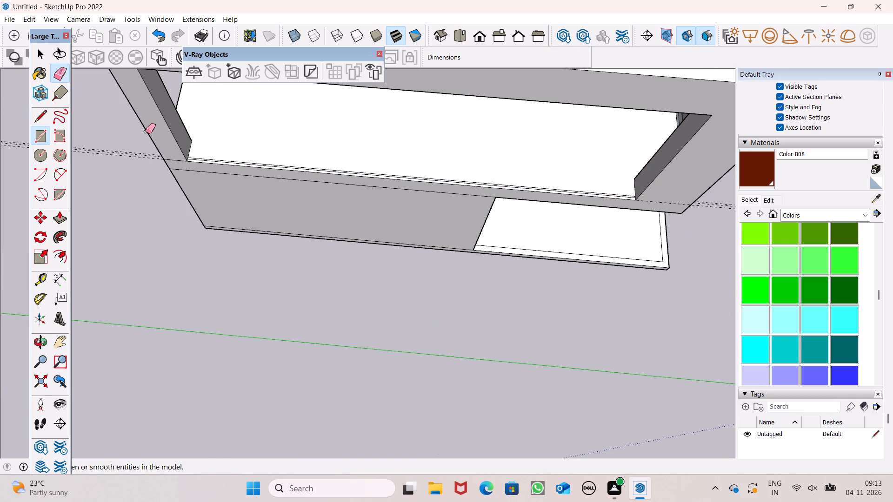
left_click_drag(148, 139, 144, 162)
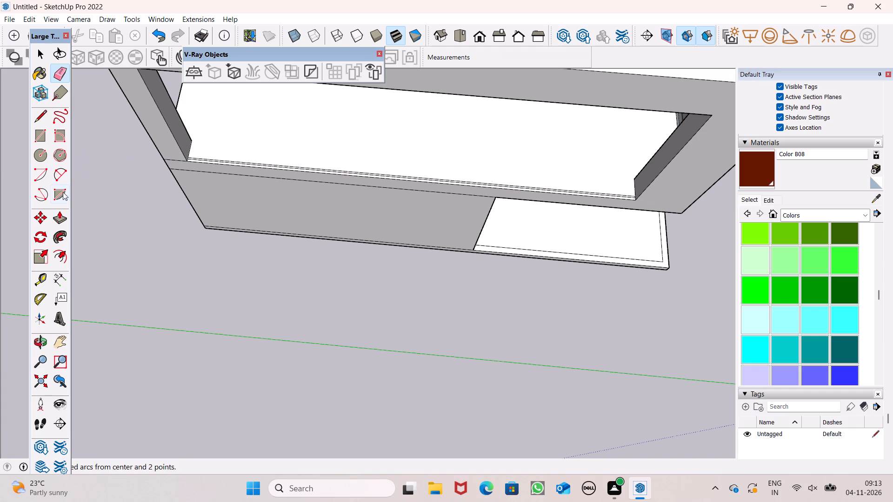
Push/Pull the narrow strip on the terrace floor up 4' to form the side railing panel.
left_click(56, 217)
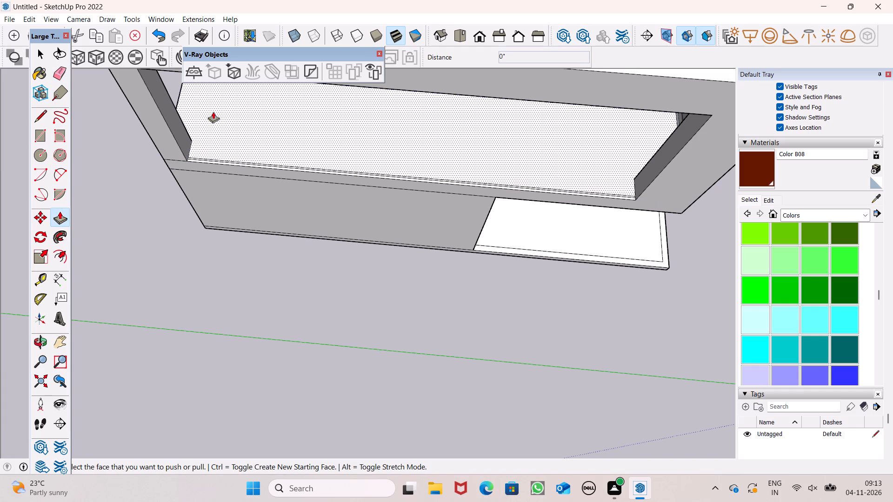
scroll(213, 113, "up", 2)
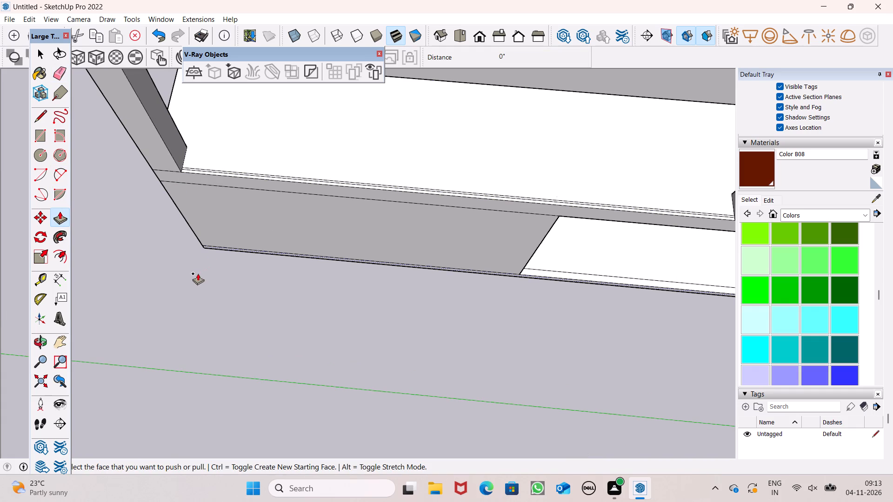
scroll(175, 162, "up", 4)
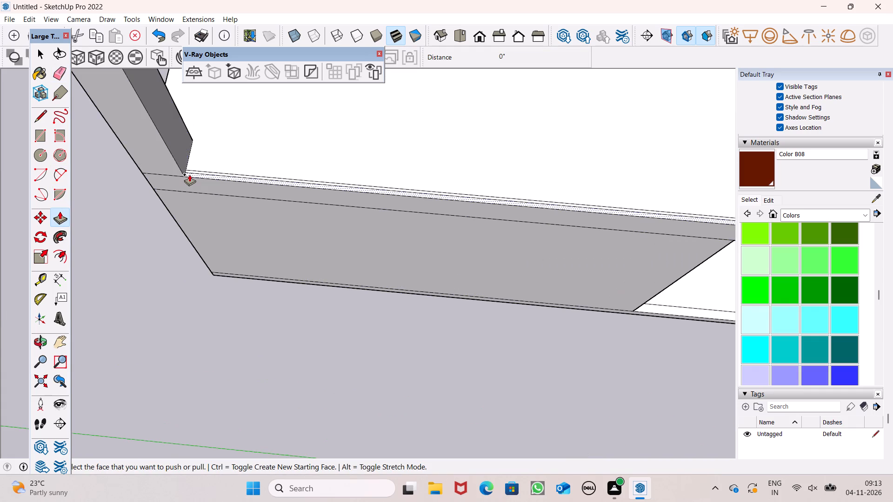
left_click_drag(192, 171, 187, 106)
type("4'")
key("Return")
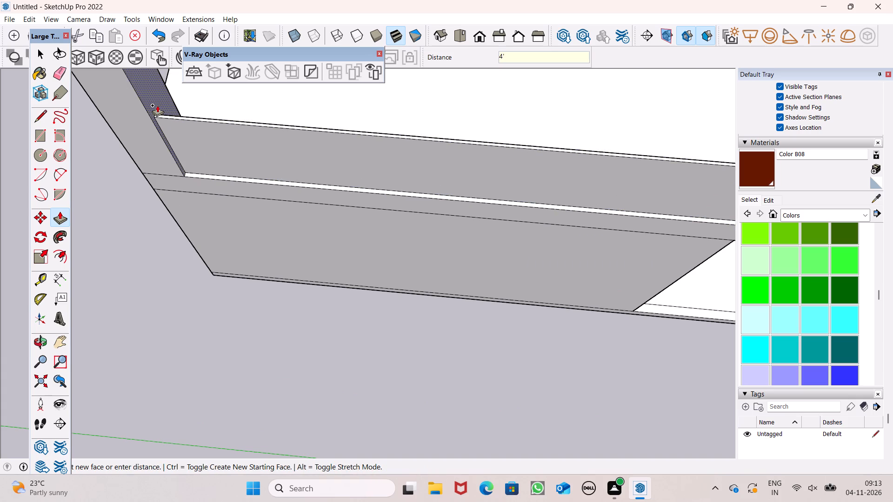
Measure the height of the existing front glass railing from its brown handrail to its base, without placing a dimension.
scroll(207, 144, "down", 6)
middle_click_drag(258, 245, 210, 41)
scroll(81, 170, "down", 4)
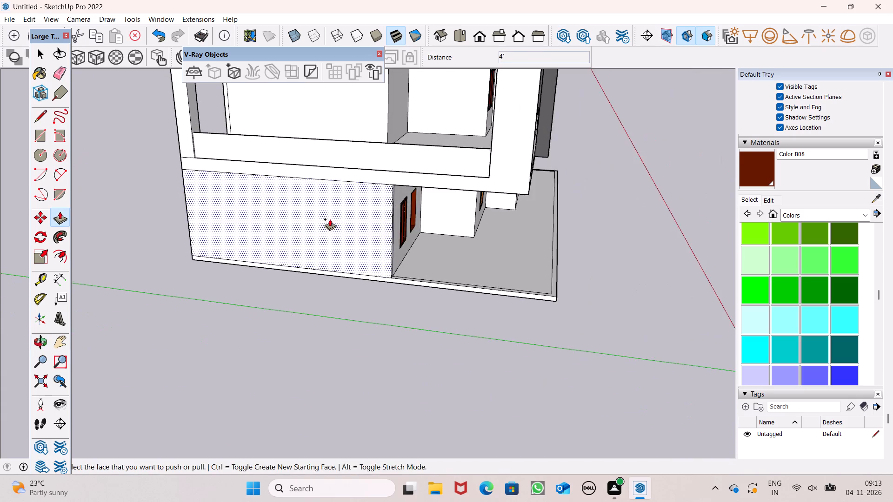
middle_click_drag(329, 220, 149, 220)
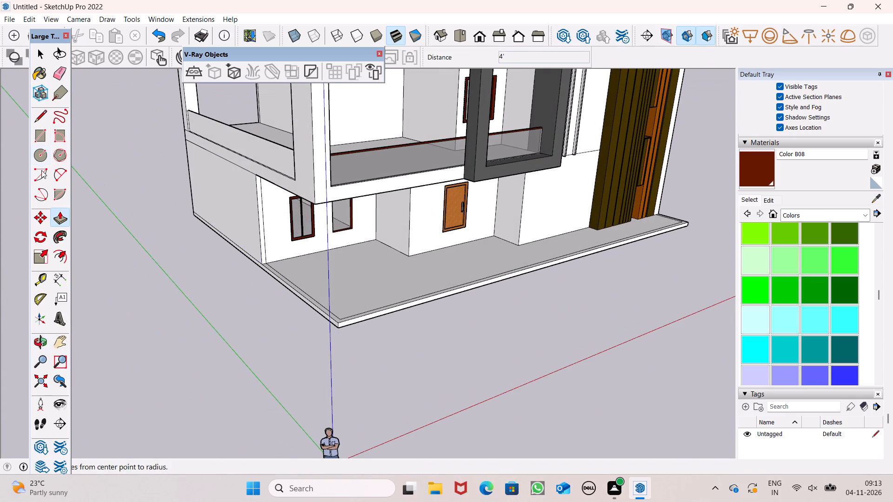
left_click(55, 283)
scroll(274, 168, "up", 7)
middle_click_drag(355, 204, 328, 213)
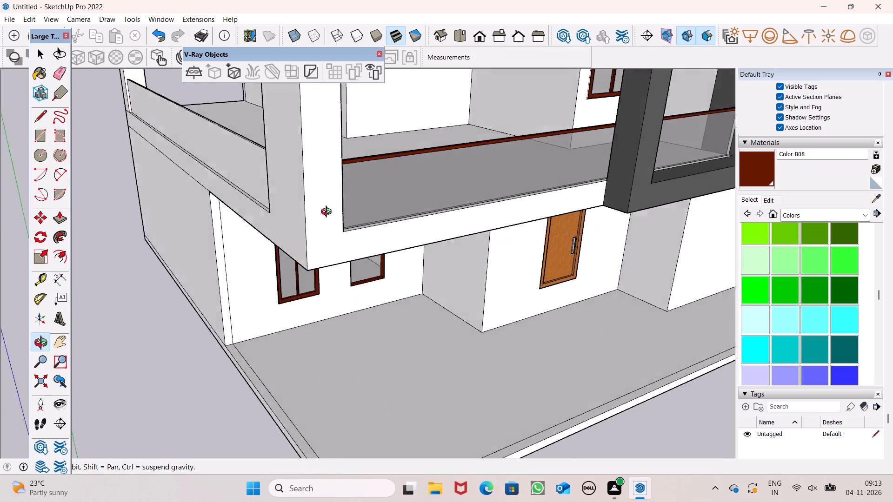
middle_click_drag(328, 213, 236, 223)
scroll(236, 224, "up", 6)
left_click(218, 145)
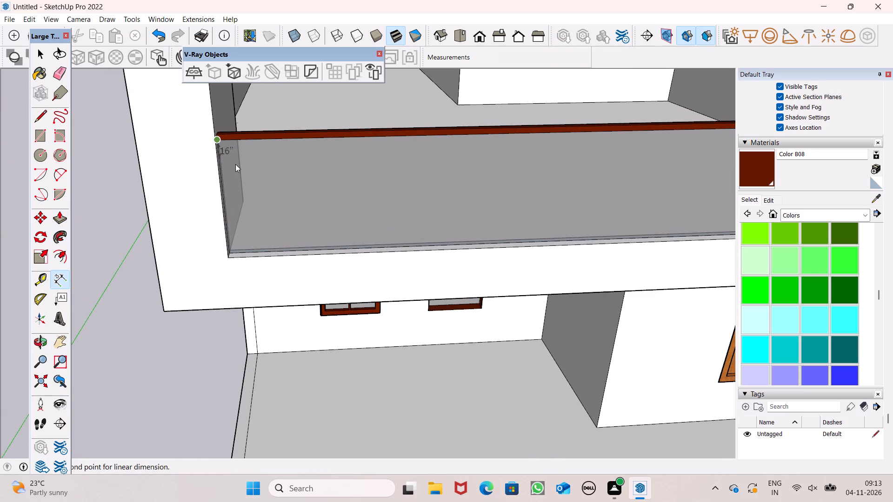
key("space")
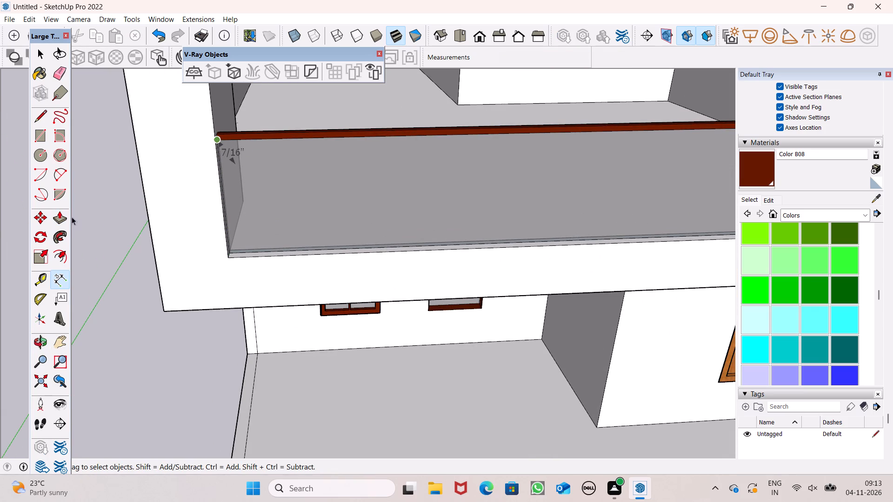
left_click(55, 284)
scroll(182, 169, "up", 3)
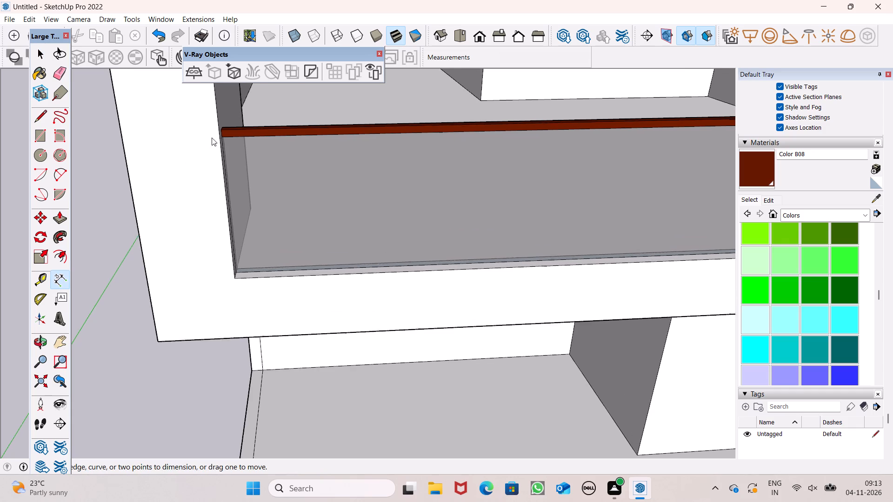
scroll(212, 138, "up", 4)
left_click(227, 125)
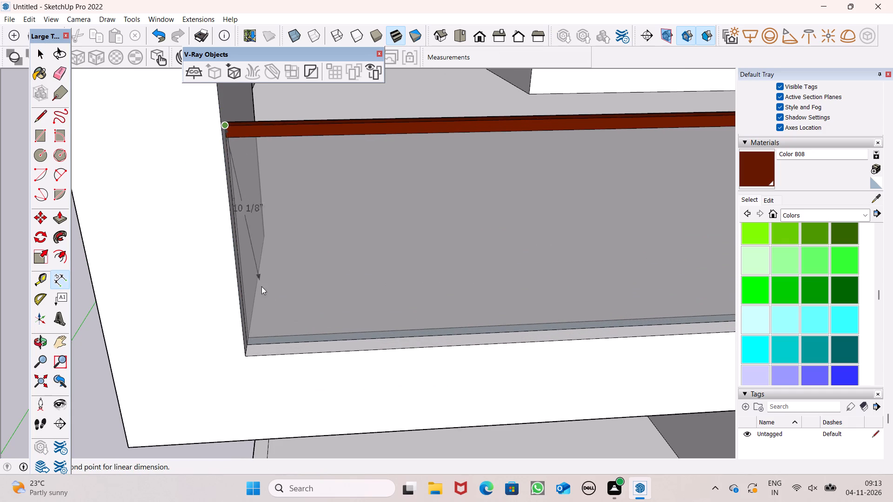
scroll(254, 351, "up", 5)
left_click(249, 345)
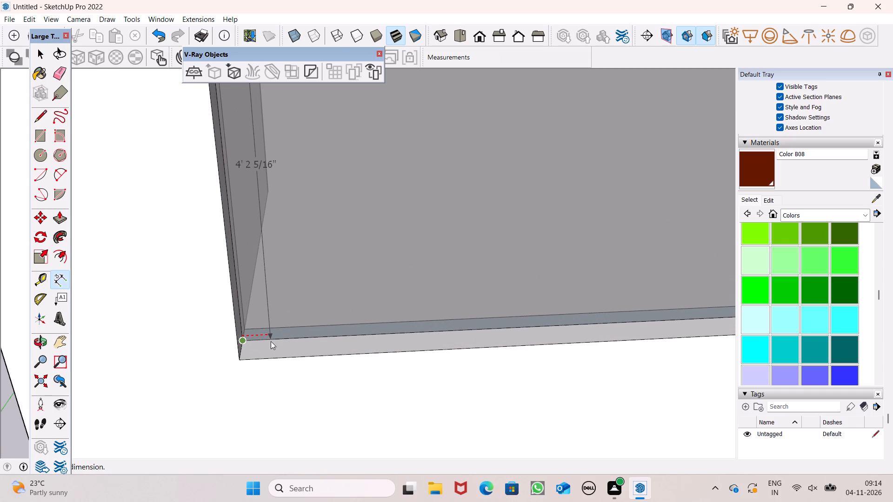
key("space")
Paint the top face of the side railing panel with the brown Color B08.
scroll(311, 304, "down", 7)
middle_click_drag(381, 403, 400, 413)
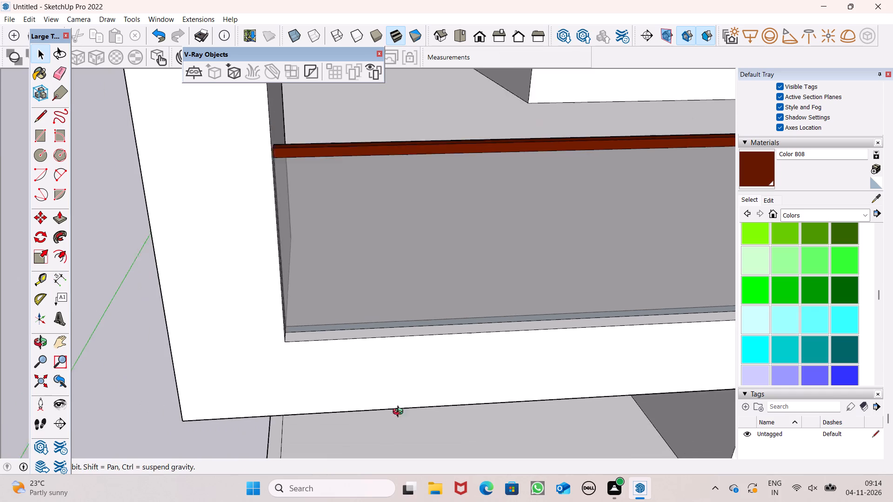
middle_click_drag(400, 413, 628, 352)
scroll(426, 55, "down", 6)
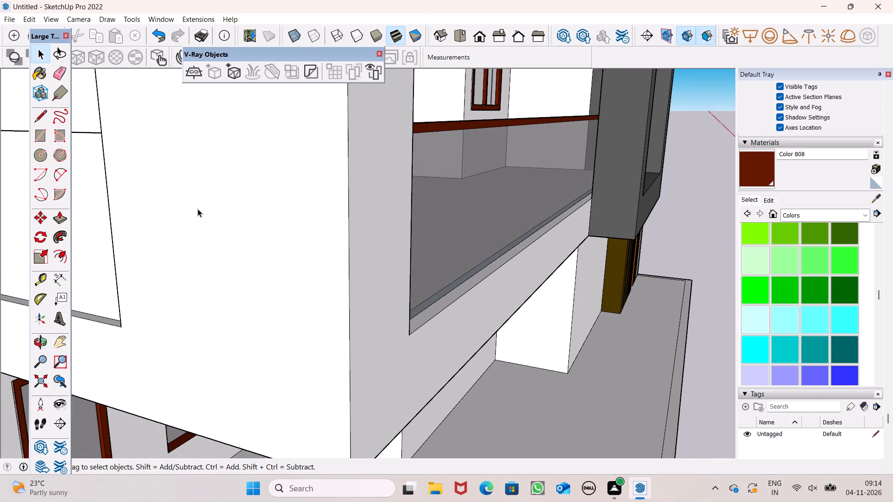
scroll(444, 219, "down", 13)
middle_click_drag(404, 225, 573, 296)
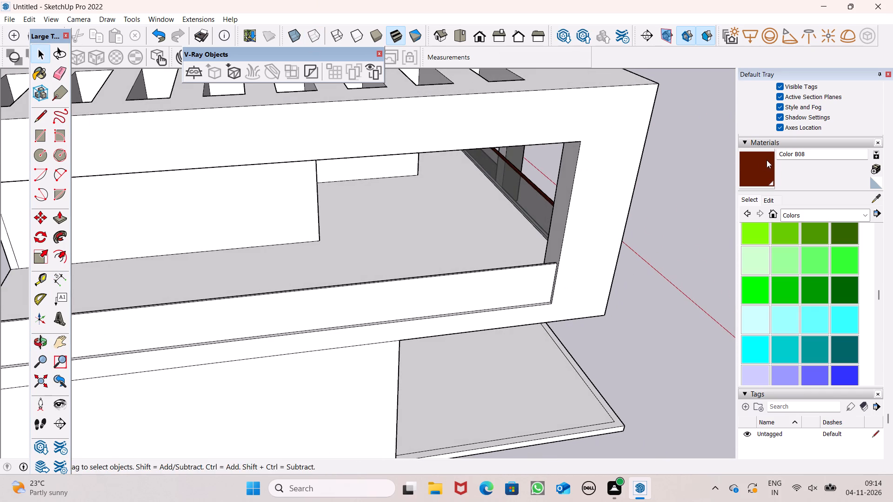
left_click(766, 160)
scroll(361, 307, "up", 7)
middle_click_drag(589, 245, 596, 292)
scroll(569, 290, "down", 2)
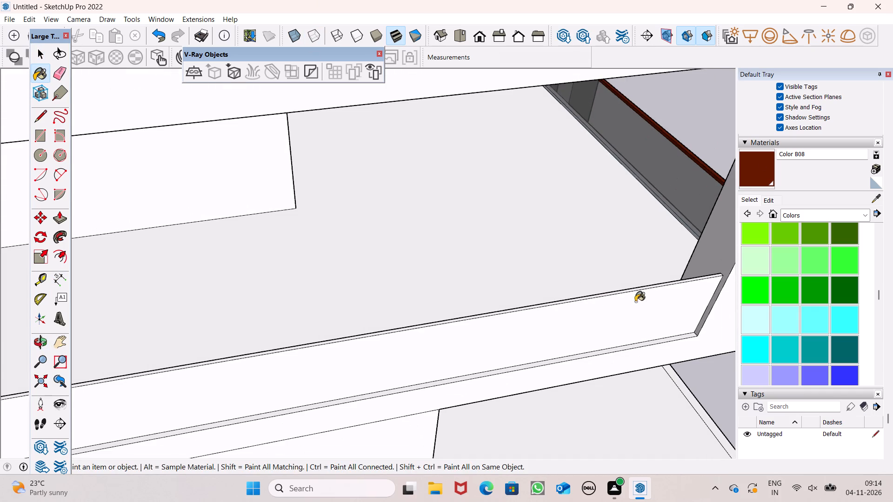
scroll(643, 302, "up", 7)
left_click(712, 272)
scroll(596, 245, "down", 6)
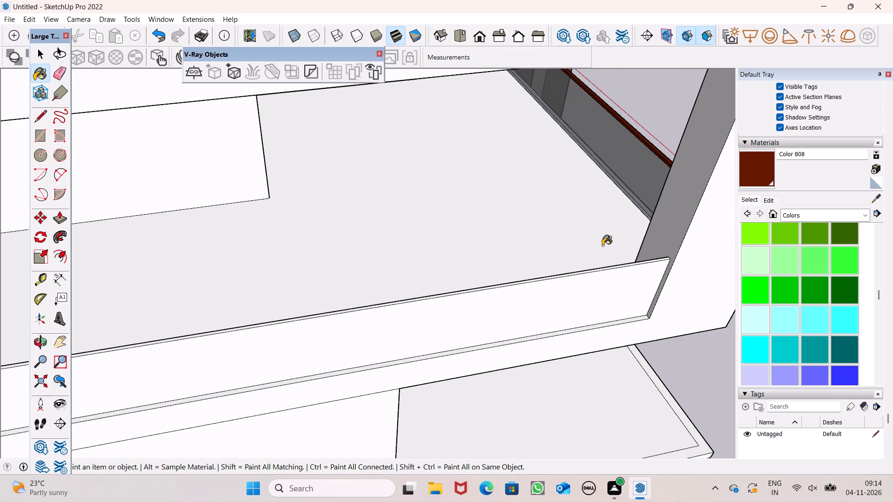
scroll(626, 259, "up", 14)
left_click(634, 266)
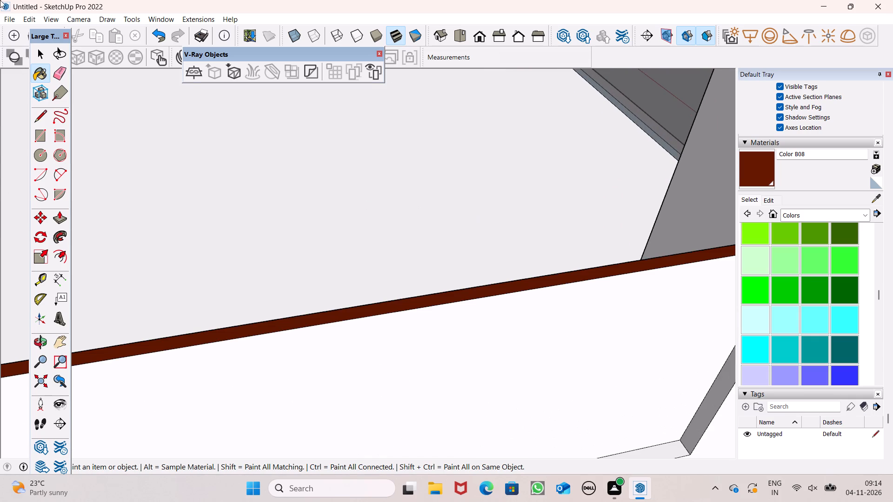
Push/Pull the brown top face of the side railing up 2" to form its handrail.
key("space")
left_click(57, 225)
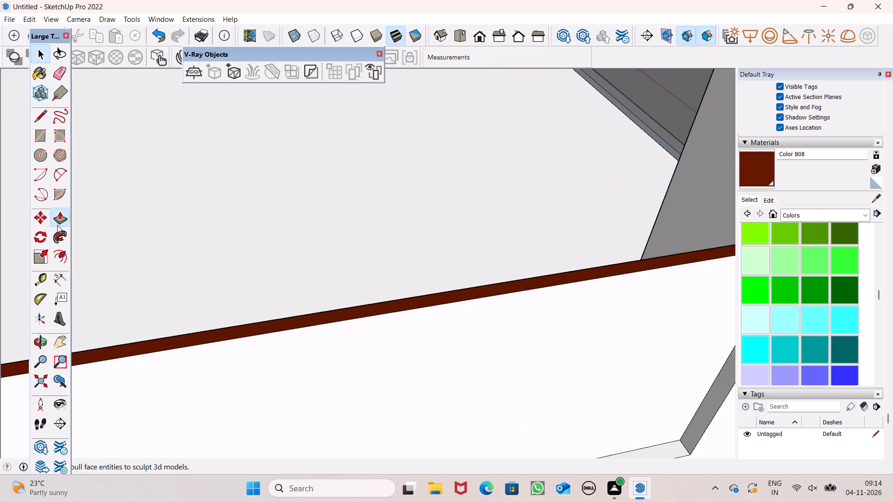
scroll(57, 225, "down", 4)
scroll(324, 243, "down", 5)
scroll(617, 218, "up", 5)
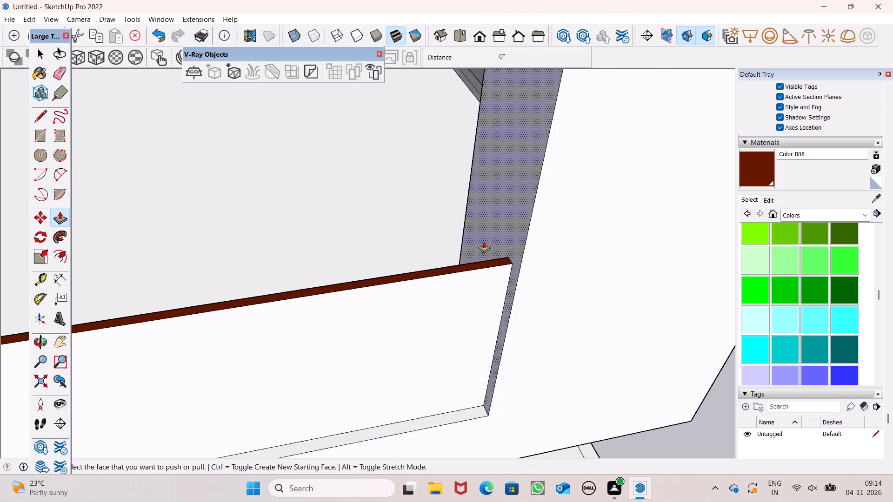
scroll(485, 269, "up", 7)
left_click_drag(446, 270, 434, 257)
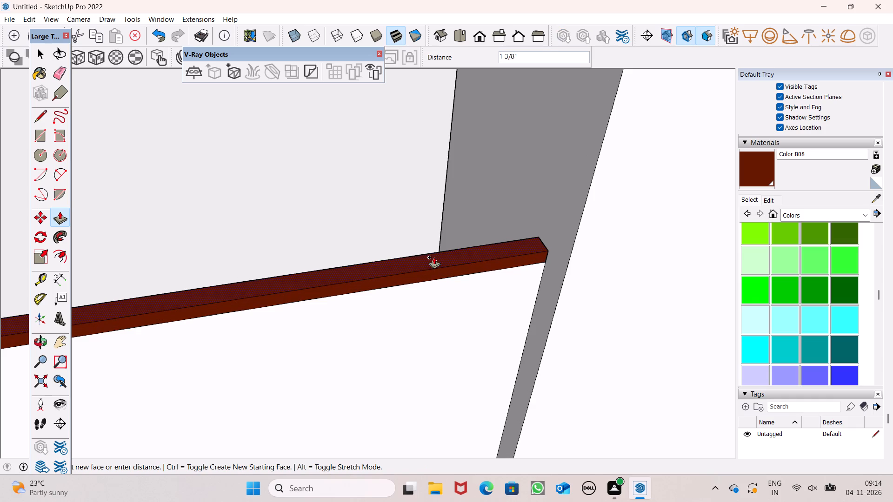
left_click_drag(434, 257, 433, 256)
key("2")
key("shift+quotedbl")
key("Return")
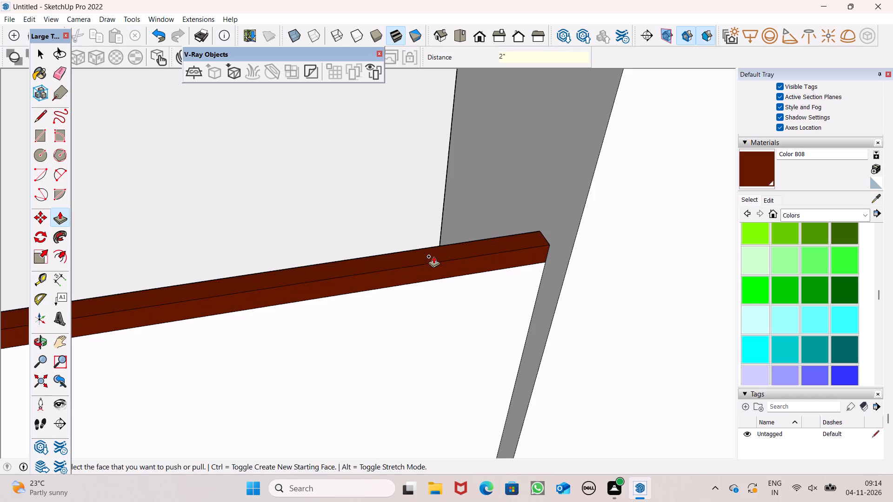
key("space")
Paint the outer and inner faces of the side railing panel with Translucent Glass Gray from Glass and Mirrors.
scroll(434, 241, "down", 4)
middle_click_drag(540, 256, 539, 174)
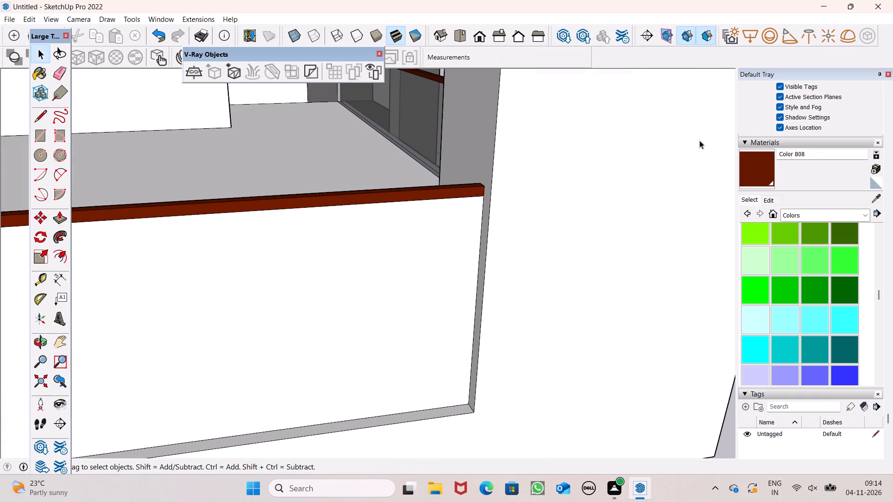
left_click(842, 215)
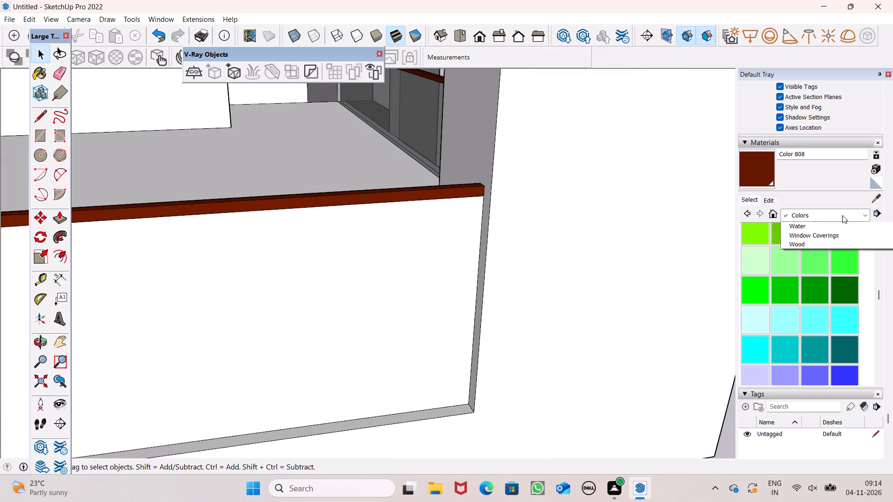
left_click(835, 274)
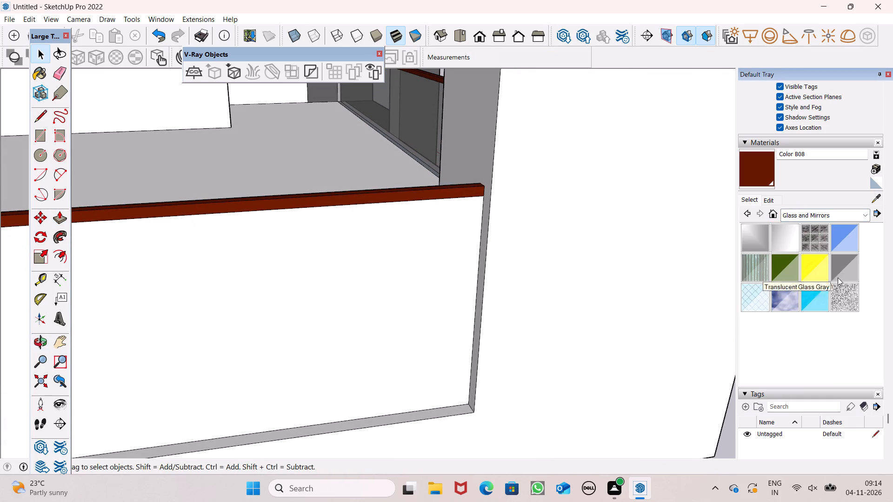
left_click(843, 271)
left_click_drag(254, 350, 258, 345)
scroll(533, 212, "down", 12)
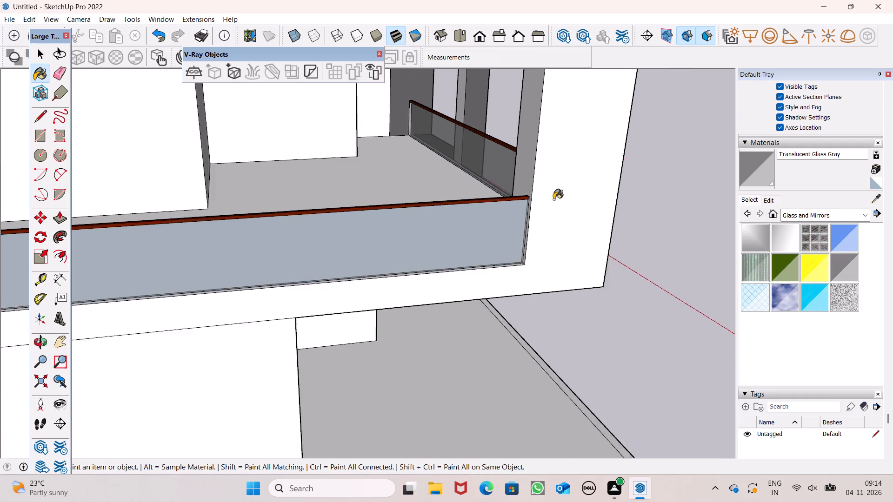
scroll(553, 199, "down", 10)
middle_click_drag(327, 208, 786, 218)
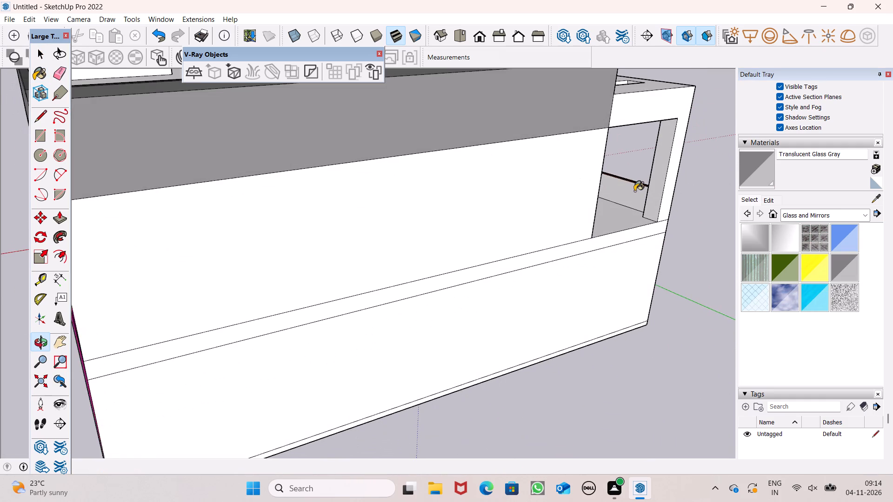
left_click(634, 191)
middle_click_drag(644, 210, 284, 187)
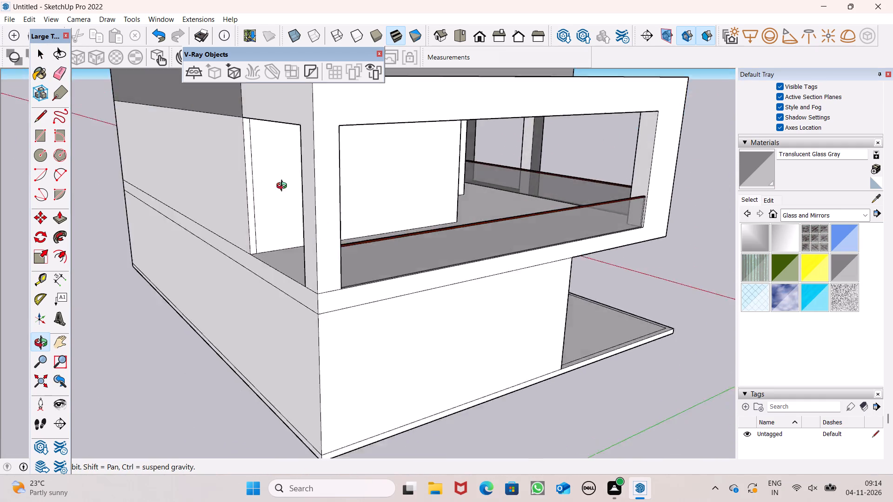
Place a guide line on the terrace floor 2" inside the outer edge of the remaining end opening.
middle_click_drag(284, 187, 502, 202)
scroll(196, 190, "down", 4)
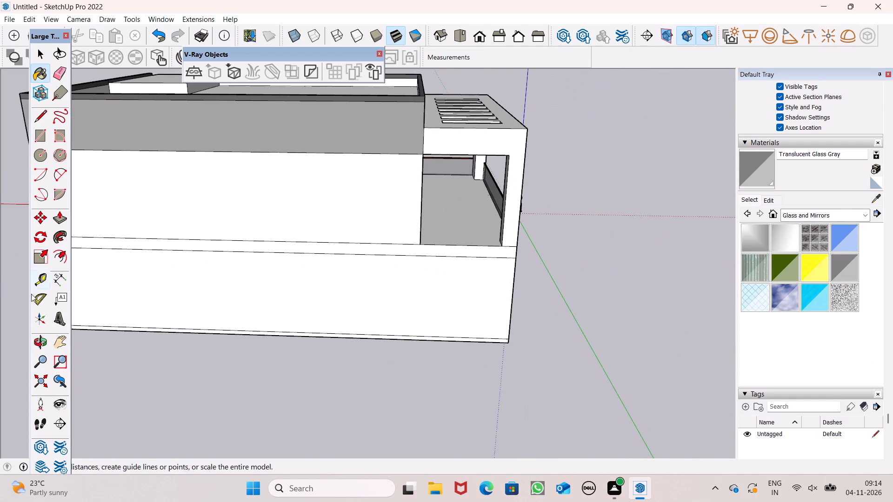
left_click(37, 284)
scroll(175, 217, "down", 5)
middle_click_drag(252, 260, 289, 322)
scroll(402, 269, "up", 9)
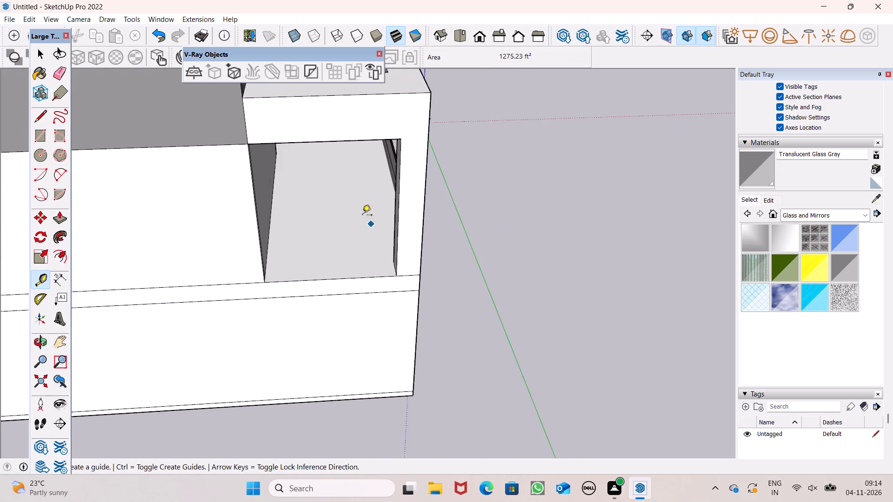
scroll(351, 218, "down", 2)
middle_click_drag(344, 256, 351, 358)
scroll(352, 367, "up", 1)
middle_click_drag(352, 367, 316, 343)
scroll(306, 330, "up", 11)
left_click(291, 324)
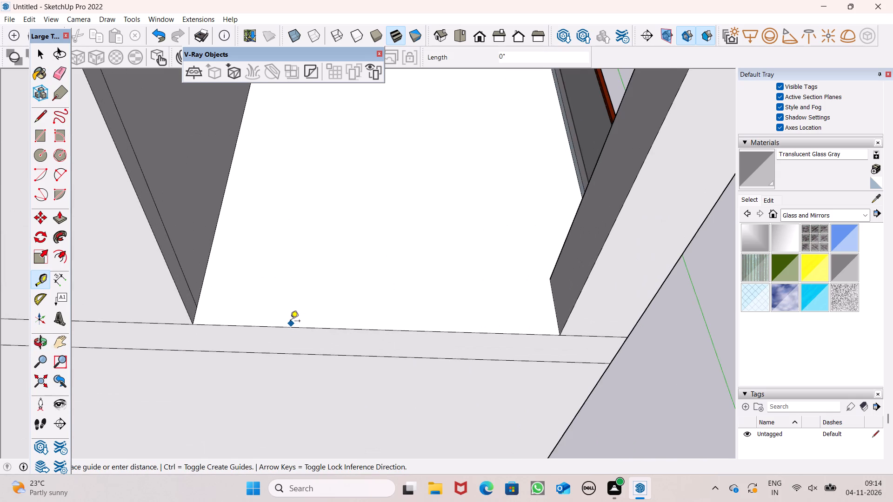
scroll(290, 322, "up", 3)
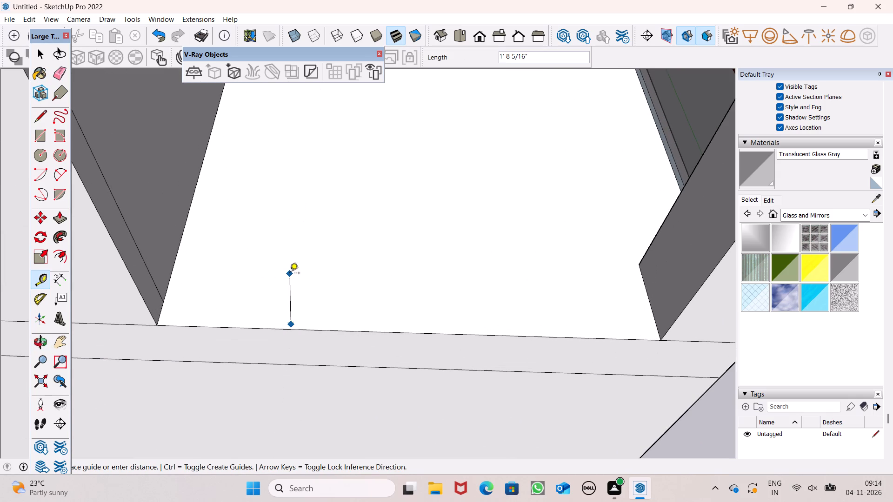
key("space")
left_click(36, 287)
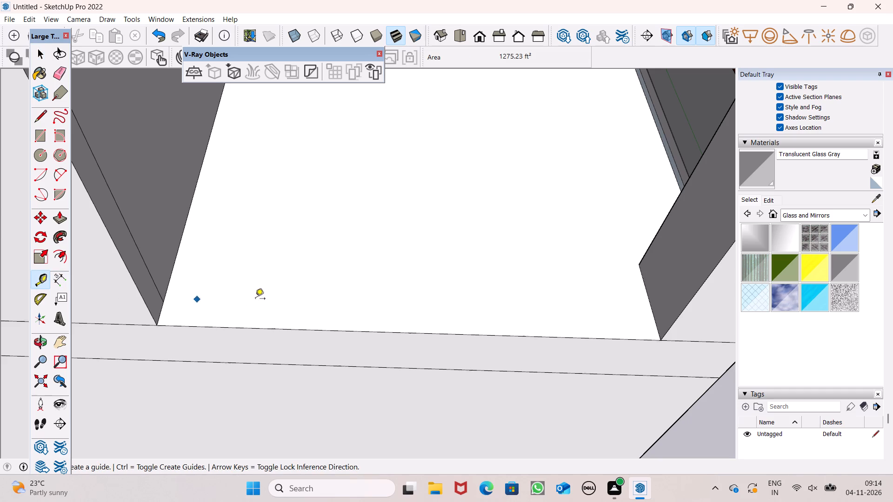
left_click(289, 330)
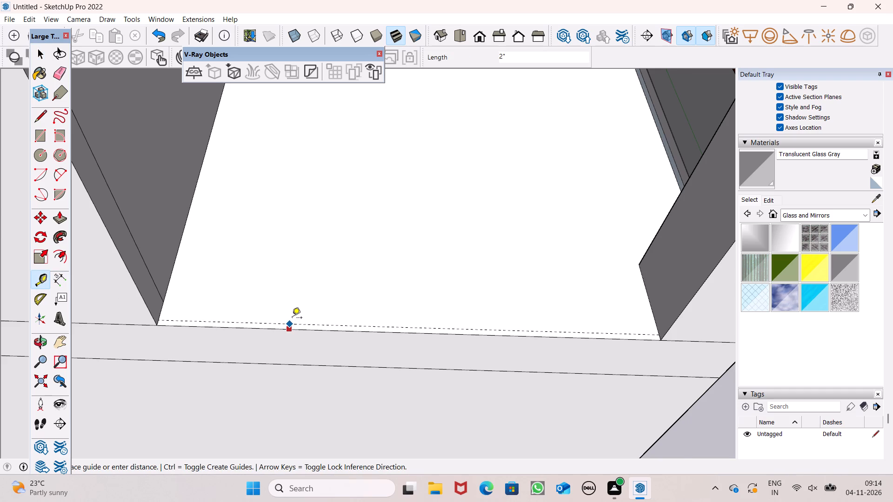
scroll(292, 318, "up", 1)
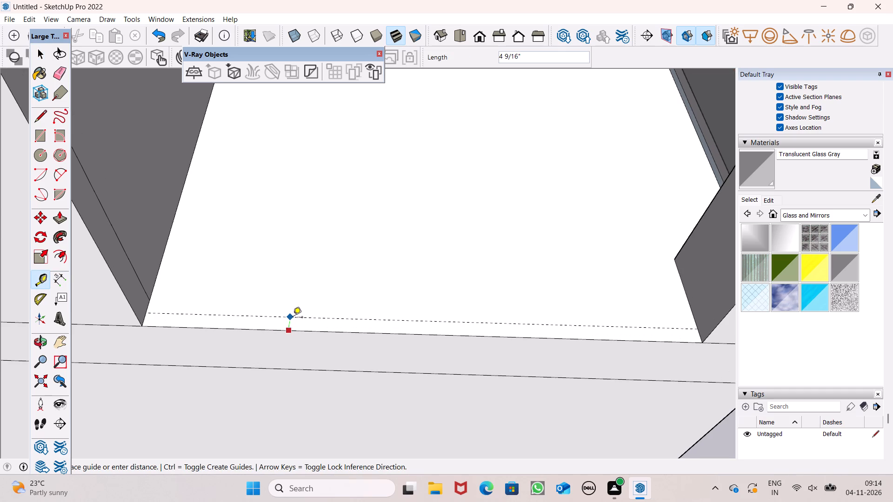
scroll(293, 318, "up", 3)
left_click(293, 323)
Place a second guide line 2" further in, parallel to the first guide.
left_click(293, 326)
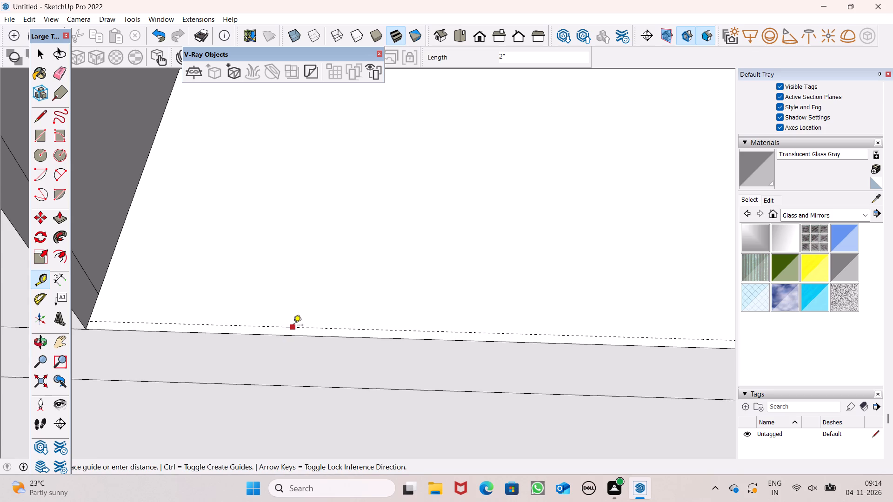
type("2\"")
key("Return")
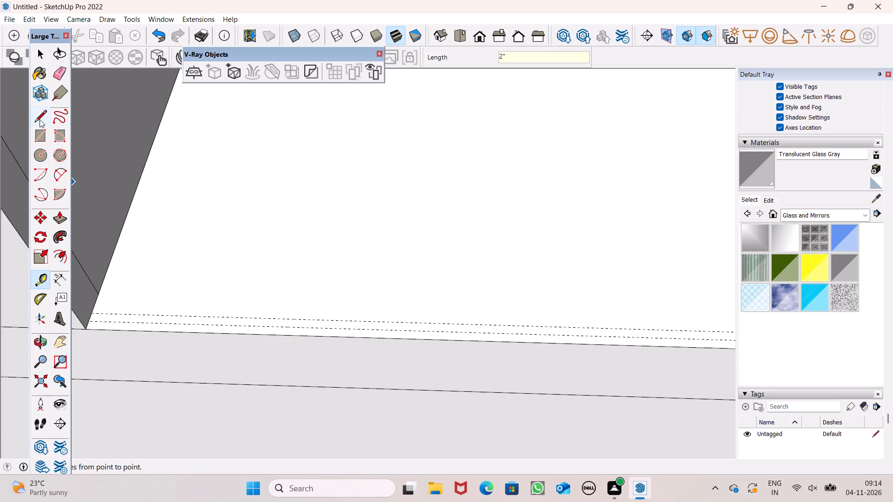
Draw a 2" by 13' 4 3/4" rectangle between the two guides, spanning the full width of the opening.
left_click(40, 141)
left_click(93, 314)
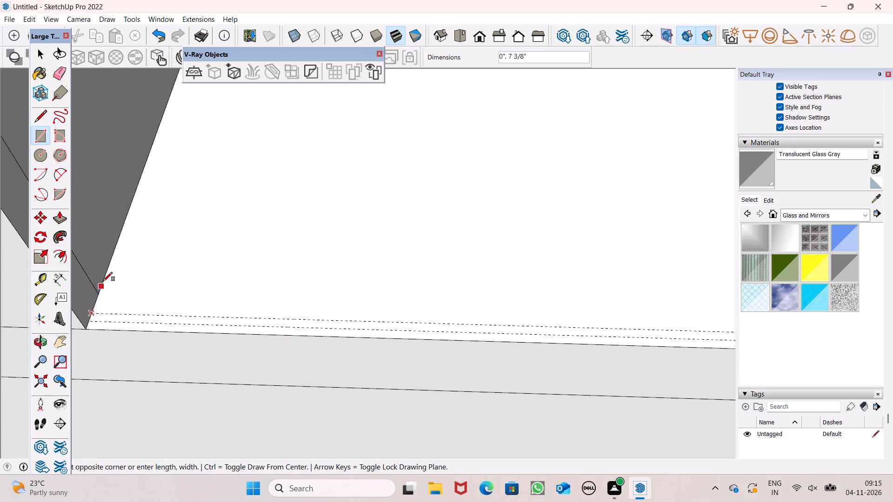
scroll(103, 281, "down", 14)
scroll(267, 273, "up", 8)
scroll(353, 332, "up", 5)
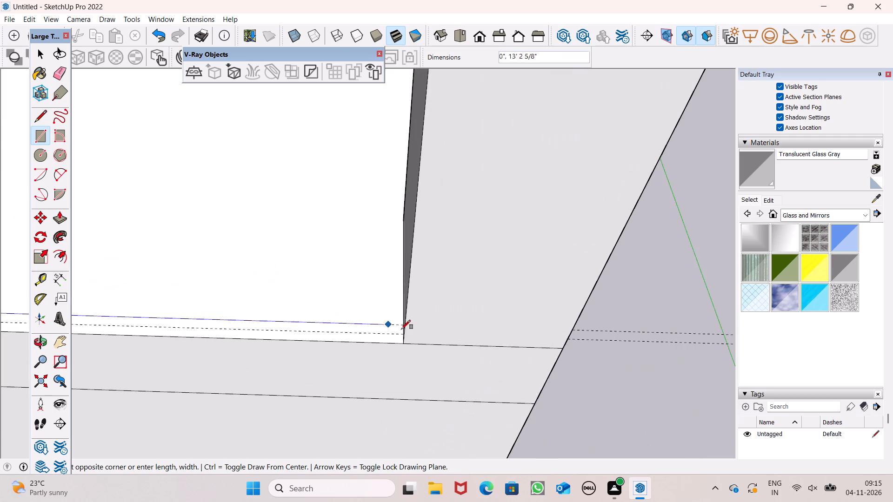
scroll(414, 337, "up", 7)
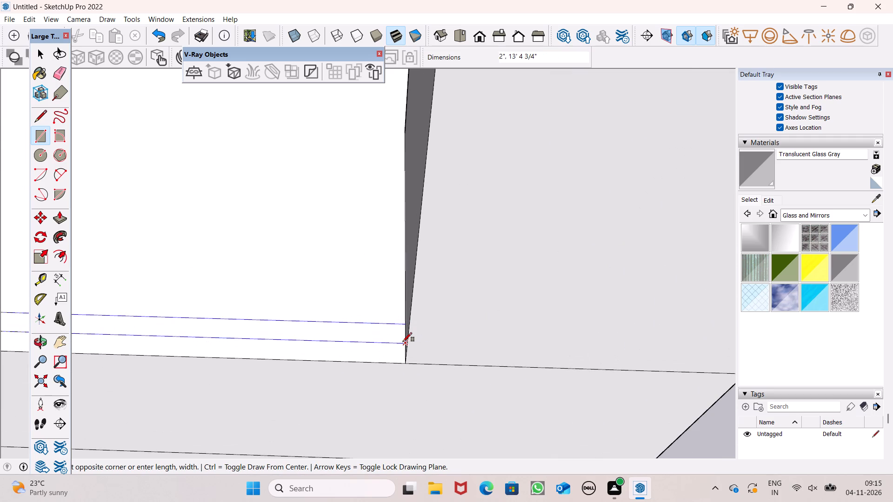
left_click(403, 342)
scroll(494, 320, "down", 20)
scroll(494, 320, "down", 3)
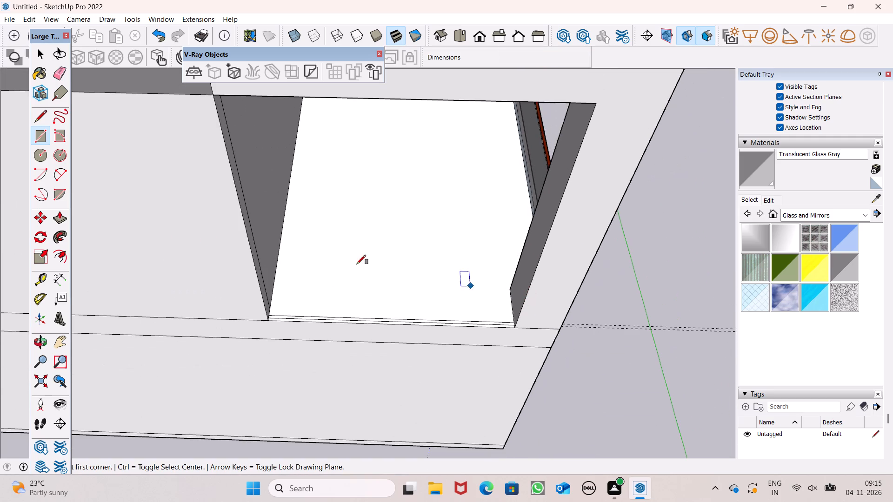
Push/Pull the thin floor strip between the guides up 4' to form the railing panel.
left_click(54, 212)
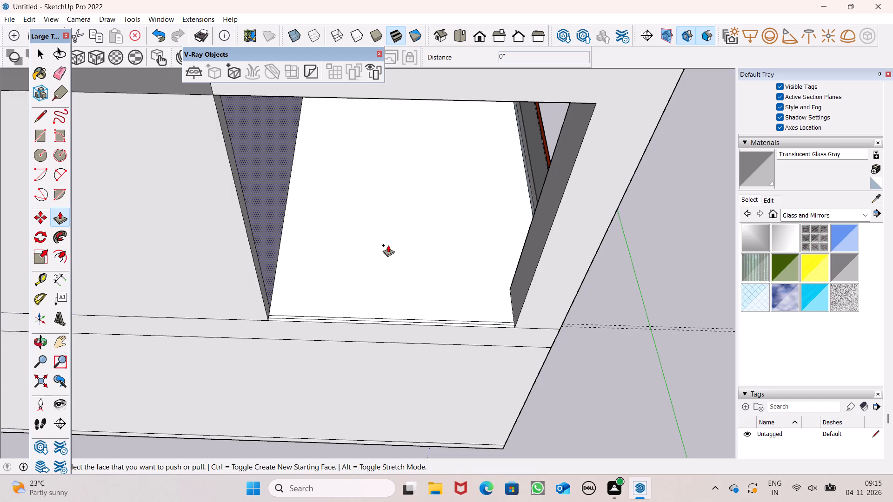
scroll(516, 293, "up", 7)
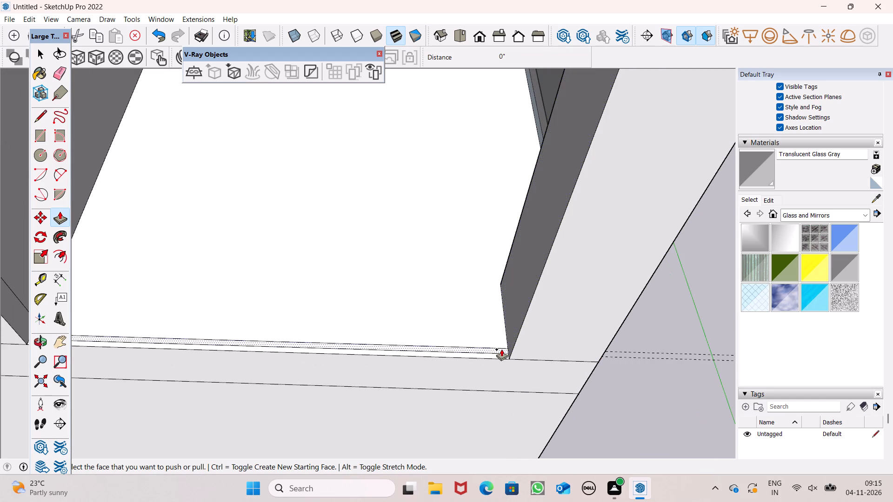
left_click_drag(501, 349, 512, 249)
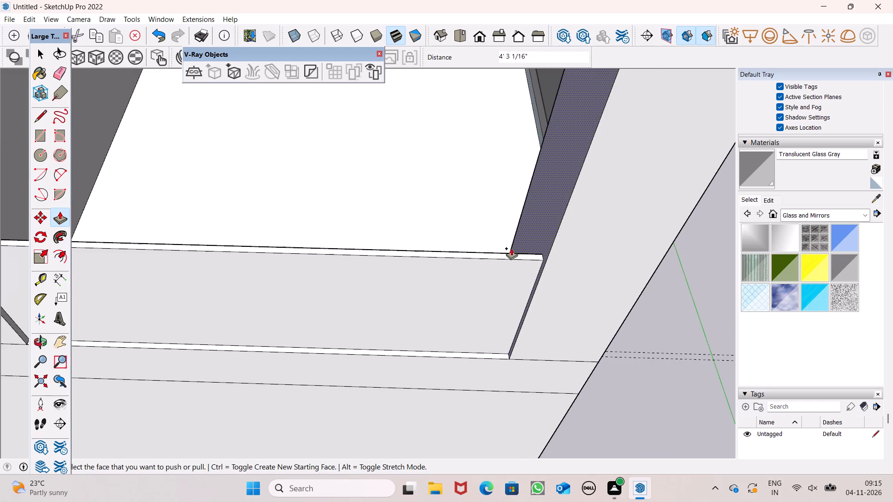
type("4'")
key("Return")
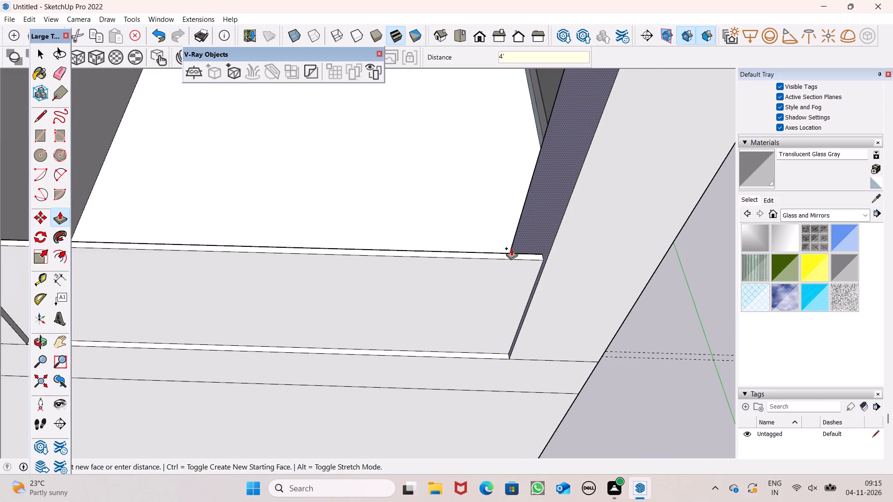
Paint the outer and inner faces of the new railing panel with Translucent Glass Gray.
left_click(843, 272)
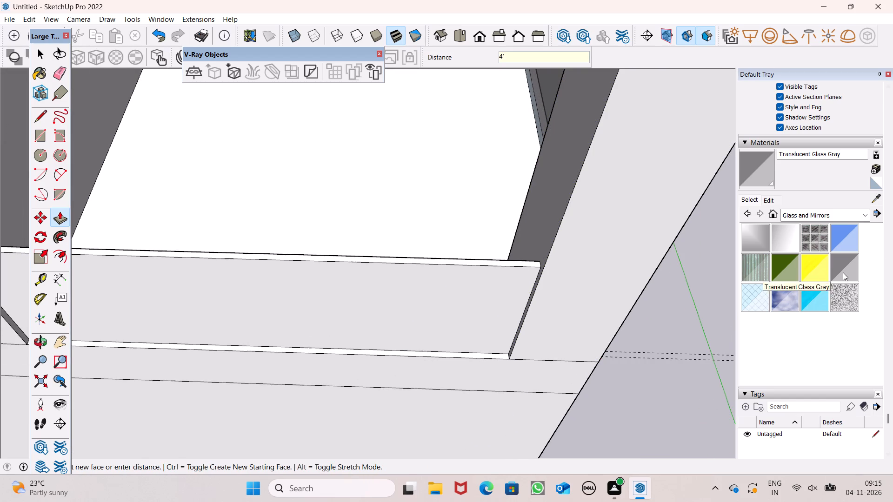
left_click(330, 348)
middle_click_drag(395, 274, 554, 367)
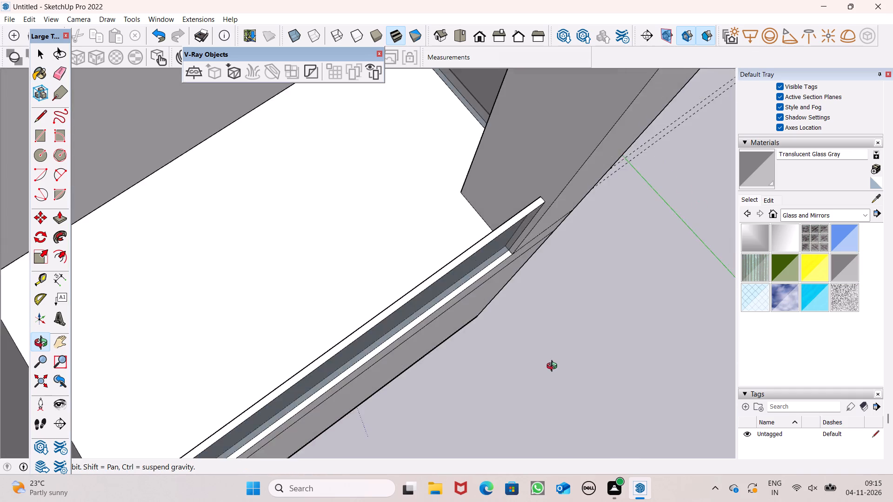
middle_click_drag(554, 367, 610, 336)
scroll(424, 285, "up", 6)
middle_click_drag(397, 284, 540, 245)
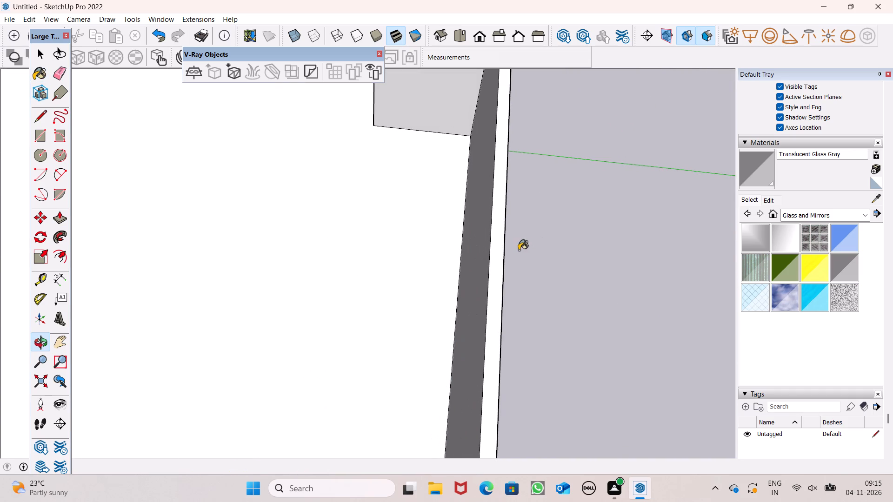
left_click(473, 265)
middle_click_drag(524, 299, 297, 247)
scroll(522, 300, "up", 1)
scroll(338, 232, "down", 8)
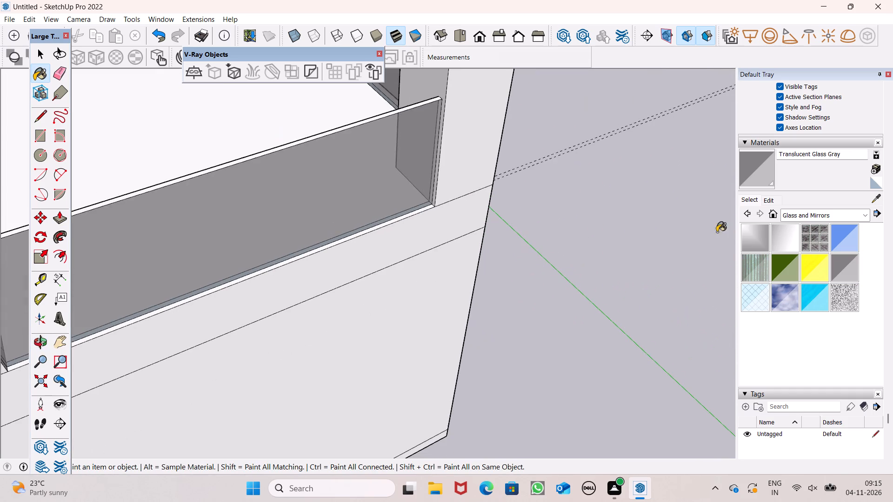
Choose the brown Color B08 from the Colors collection as the paint material.
left_click(819, 212)
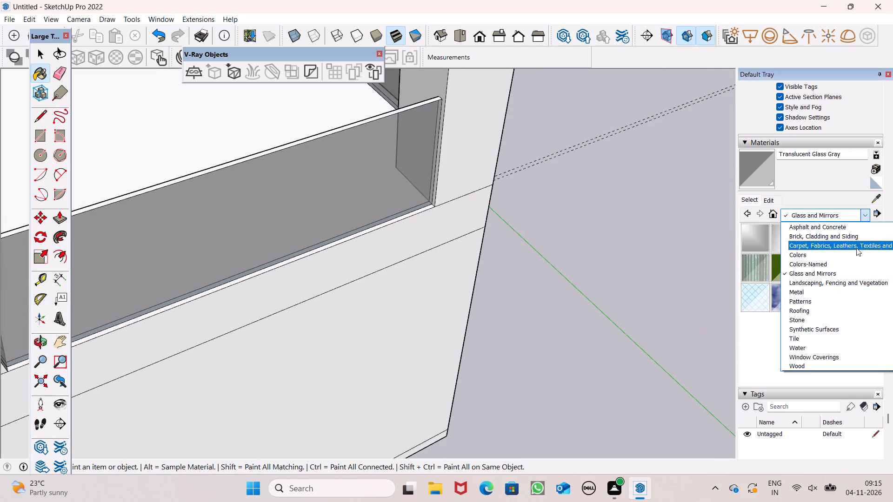
left_click(846, 256)
left_click(849, 333)
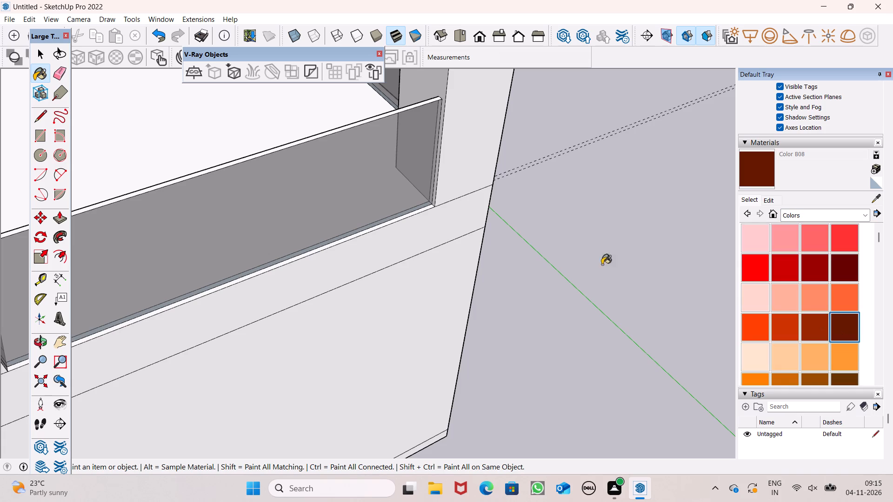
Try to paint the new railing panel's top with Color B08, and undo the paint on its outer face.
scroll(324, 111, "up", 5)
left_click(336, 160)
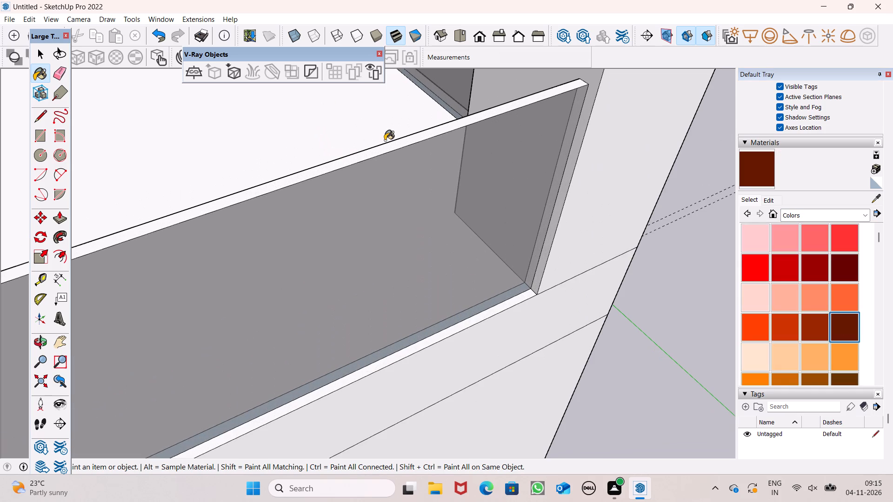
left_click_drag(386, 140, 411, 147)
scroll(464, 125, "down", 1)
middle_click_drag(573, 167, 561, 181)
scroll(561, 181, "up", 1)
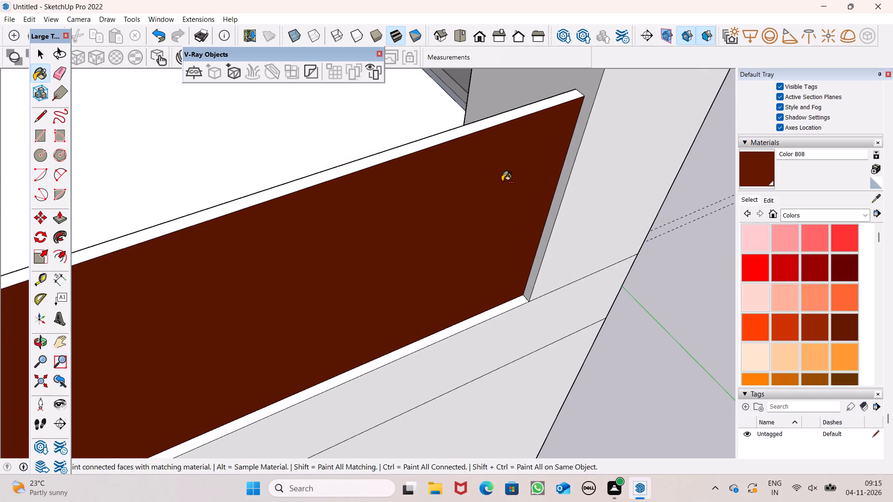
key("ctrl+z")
Paint the narrow top face of the new railing panel with Color B08.
scroll(263, 164, "up", 4)
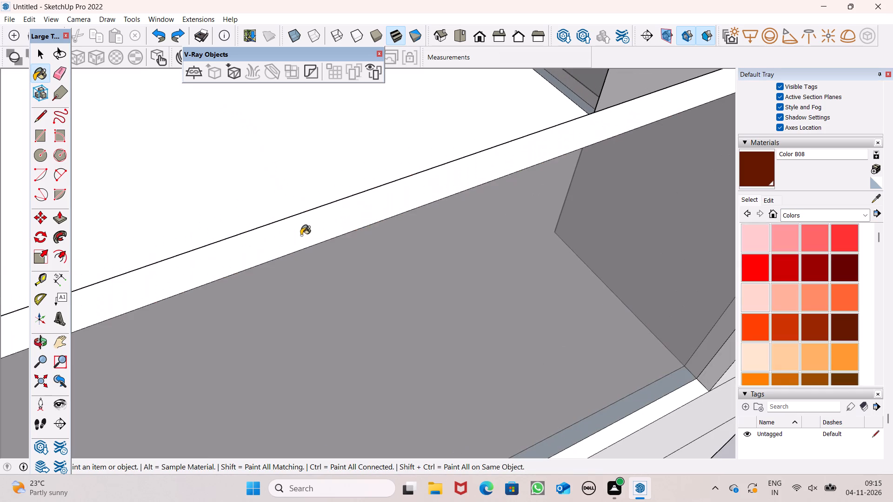
left_click(301, 236)
scroll(345, 163, "down", 3)
Push/Pull the brown top face of the new railing up 2" to form its handrail.
middle_click_drag(380, 189, 277, 212)
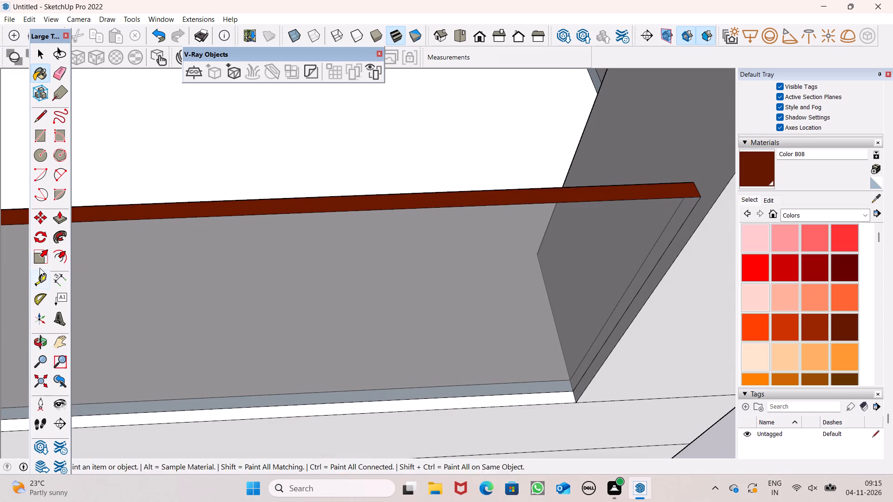
left_click(55, 204)
left_click(55, 212)
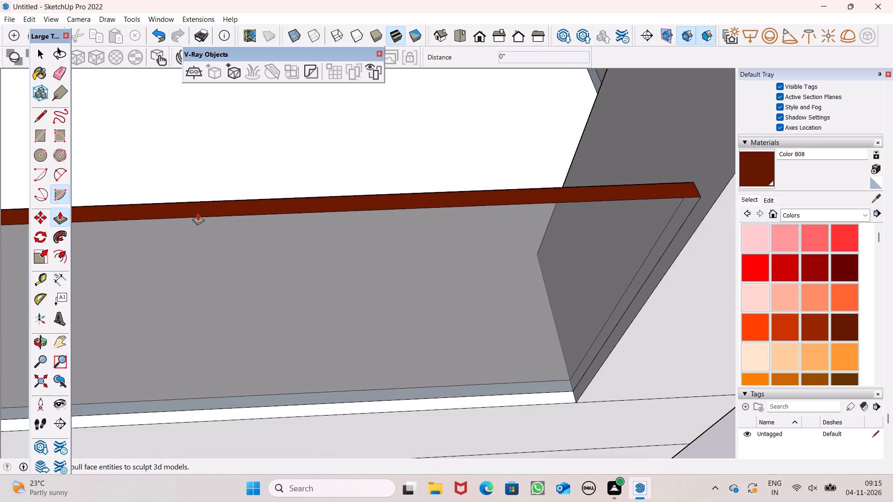
left_click_drag(210, 213, 206, 172)
type("2\"")
key("Return")
key("space")
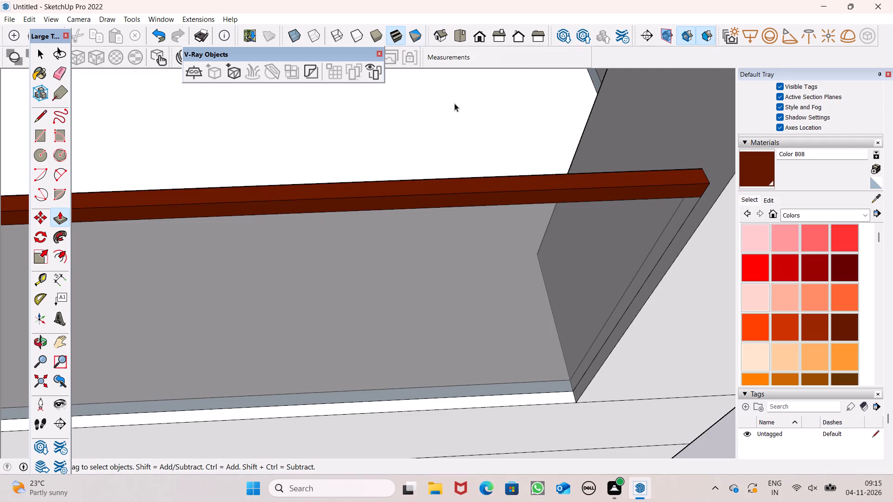
Erase the two guide lines that extend past the corner of the house.
scroll(459, 126, "down", 11)
middle_click_drag(408, 142, 406, 60)
scroll(407, 66, "up", 5)
scroll(393, 62, "down", 3)
middle_click_drag(391, 164, 367, 122)
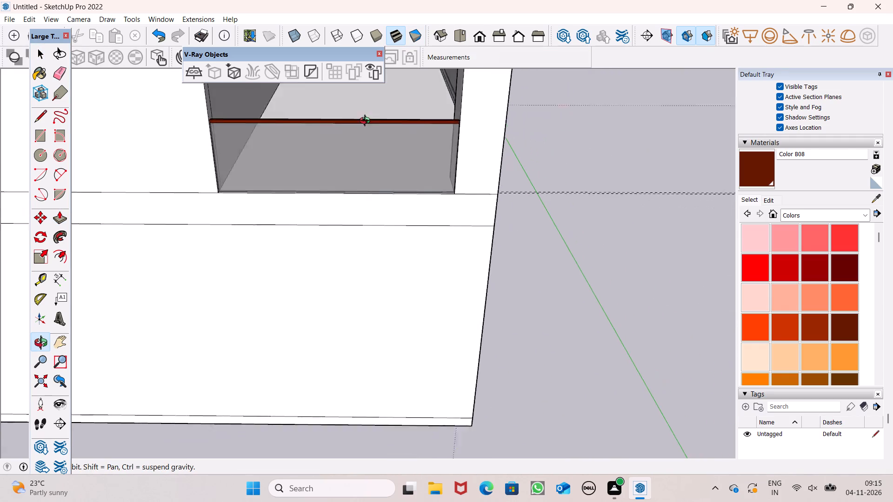
middle_click_drag(367, 122, 157, 145)
scroll(179, 74, "up", 1)
scroll(259, 160, "down", 5)
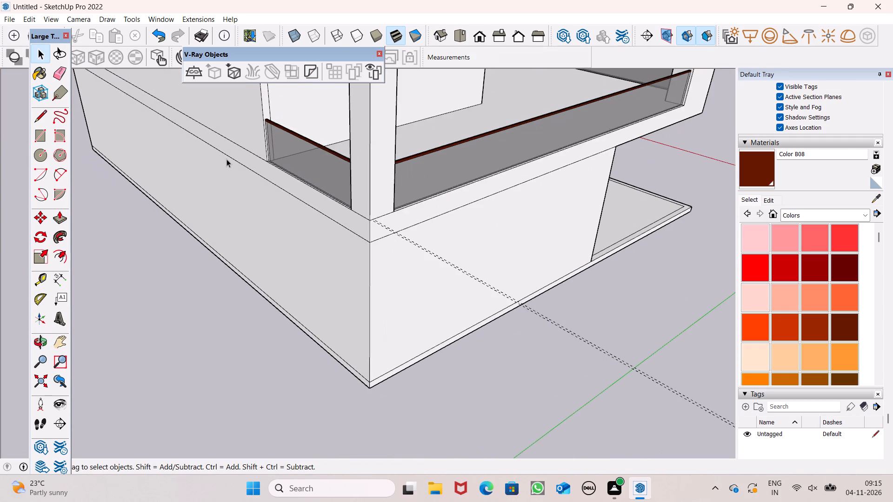
scroll(227, 159, "down", 4)
left_click(63, 71)
left_click_drag(607, 284, 583, 357)
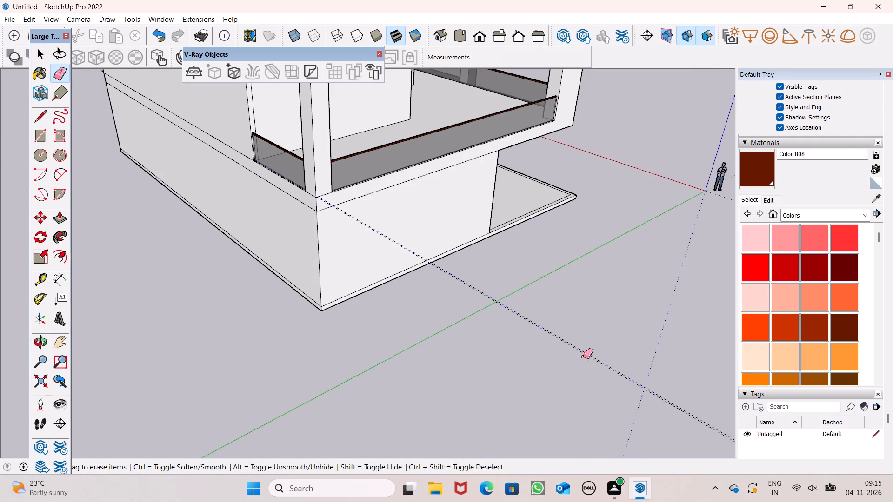
left_click_drag(583, 357, 582, 357)
middle_click_drag(596, 297, 376, 305)
key("space")
Examine the front facade with its terrace railings and browse the Colors collection down to the greys.
scroll(345, 293, "down", 3)
middle_click_drag(475, 286, 52, 239)
scroll(53, 239, "up", 1)
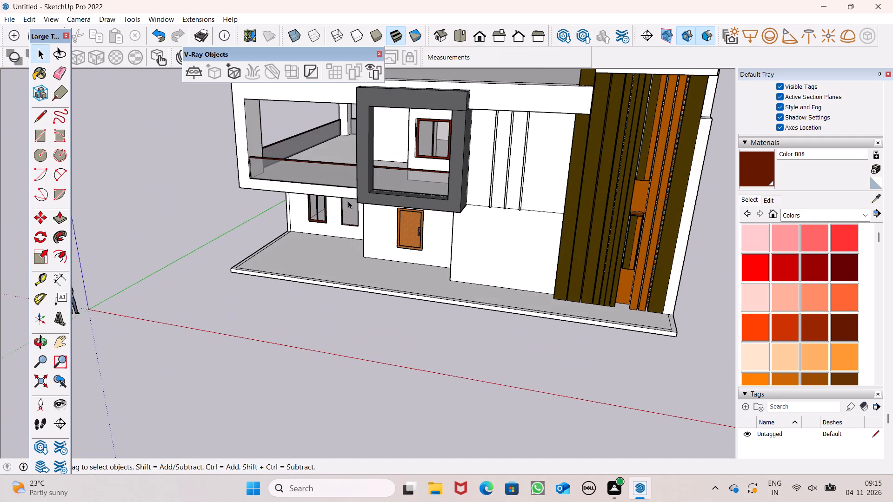
scroll(815, 278, "down", 17)
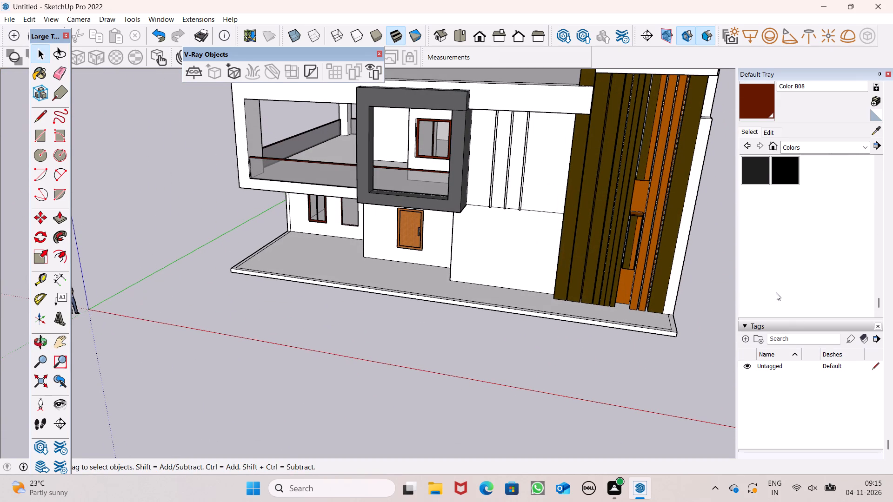
scroll(776, 292, "up", 2)
middle_click_drag(430, 270, 613, 248)
scroll(613, 248, "up", 1)
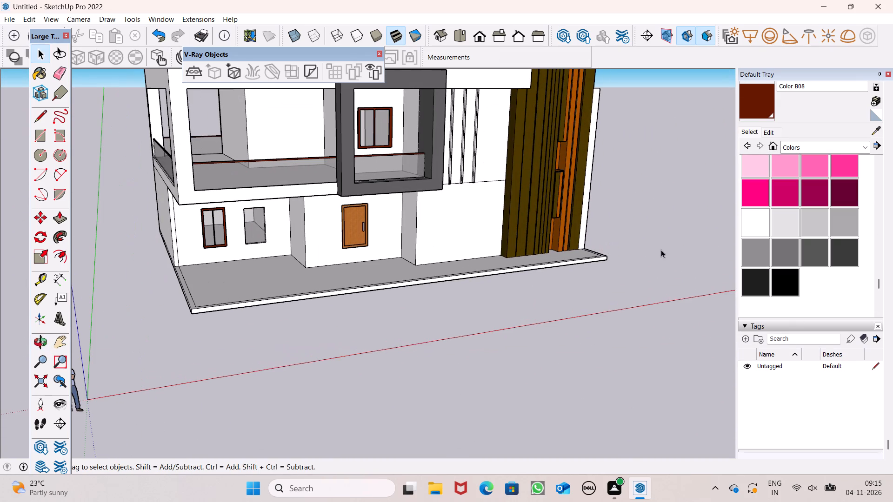
Paint the upper terrace's inner walls, including the wall around the upper window, grey with Color M04.
left_click(746, 248)
scroll(261, 120, "up", 5)
left_click(275, 132)
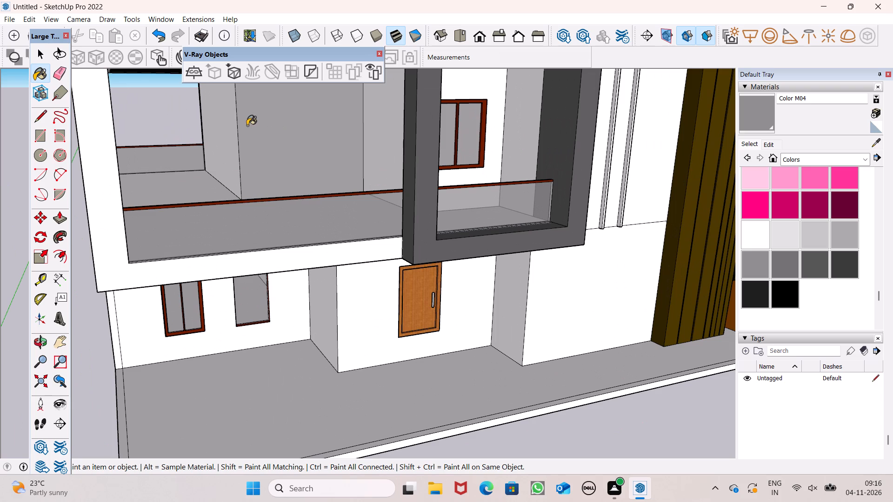
left_click(219, 125)
left_click(394, 134)
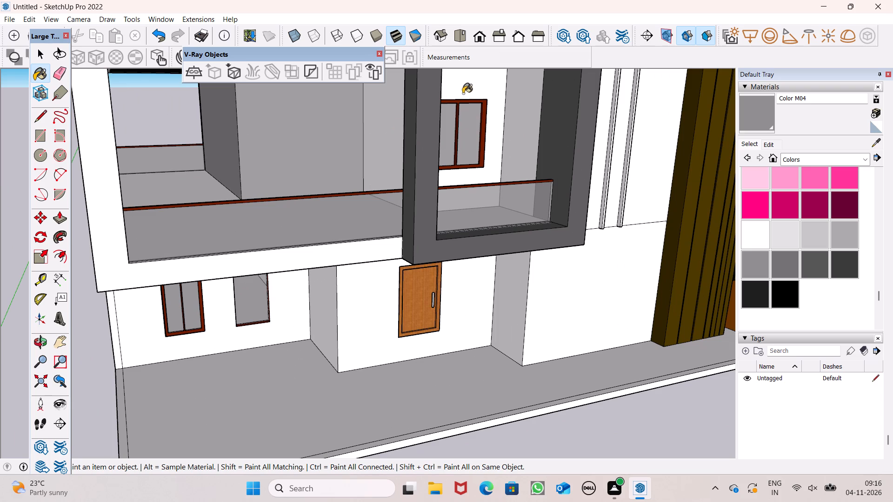
left_click(466, 90)
left_click(540, 99)
Paint the narrow vertical wall strip beside the side terrace opening with Color M04.
middle_click_drag(529, 159, 411, 136)
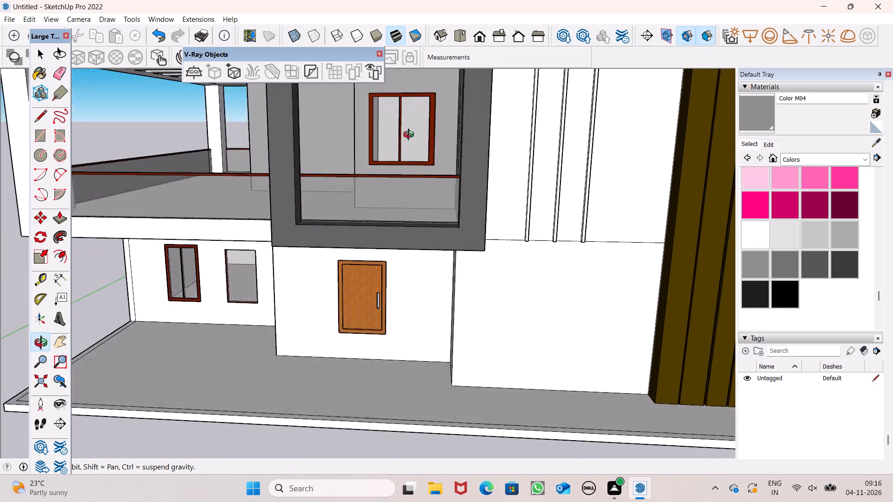
middle_click_drag(411, 136, 411, 140)
scroll(73, 258, "down", 2)
middle_click_drag(17, 335, 386, 364)
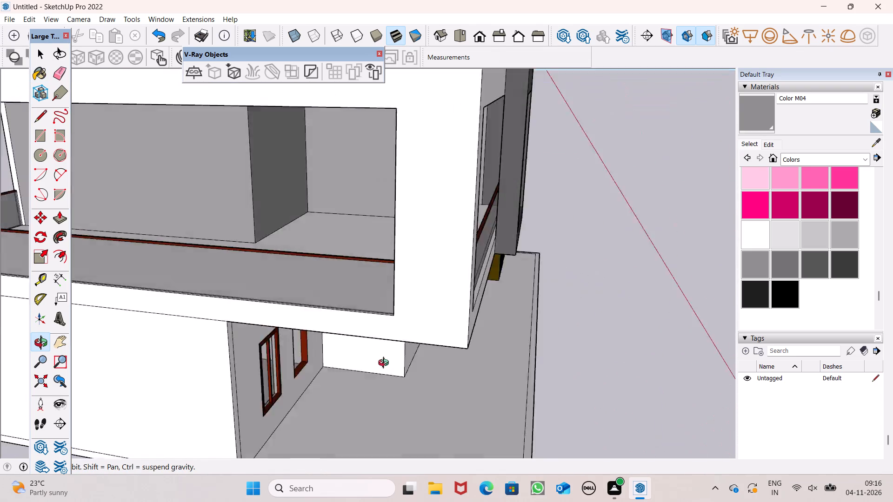
middle_click_drag(386, 364, 658, 337)
scroll(262, 93, "up", 3)
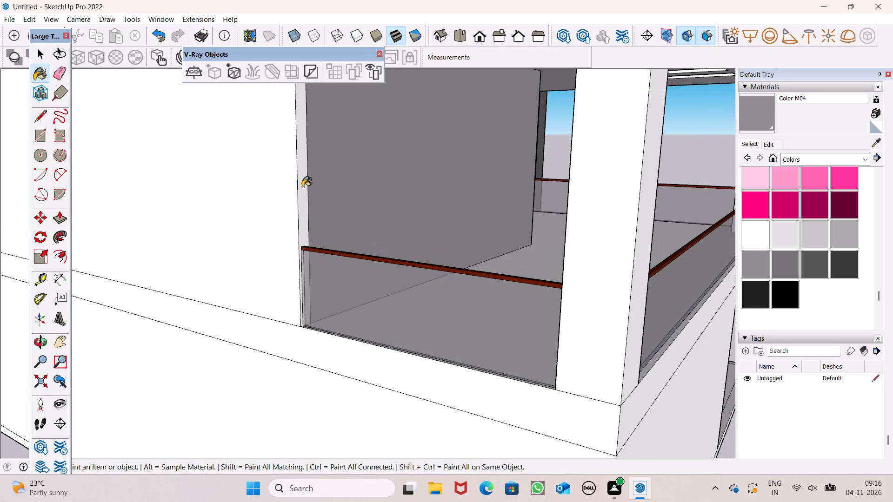
left_click(302, 188)
Erase the vertical edge line between the narrow strip and the grey terrace wall at the side opening.
scroll(308, 215, "down", 4)
middle_click_drag(371, 213, 337, 209)
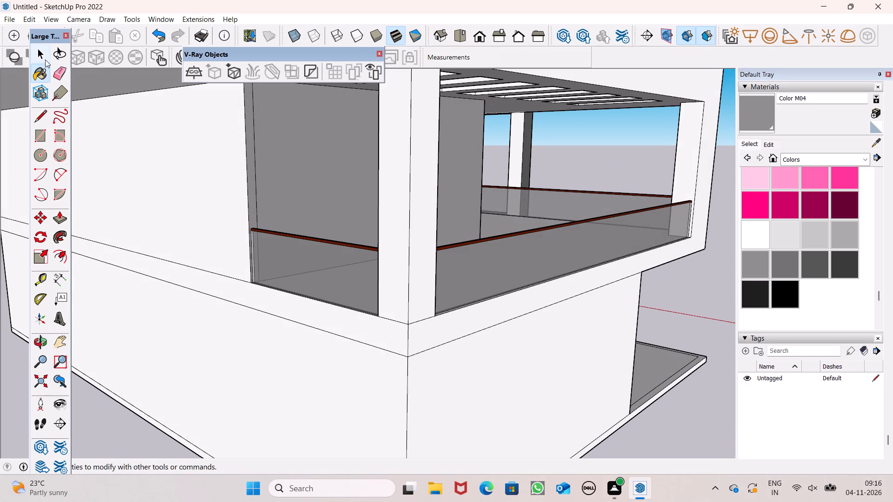
left_click(52, 63)
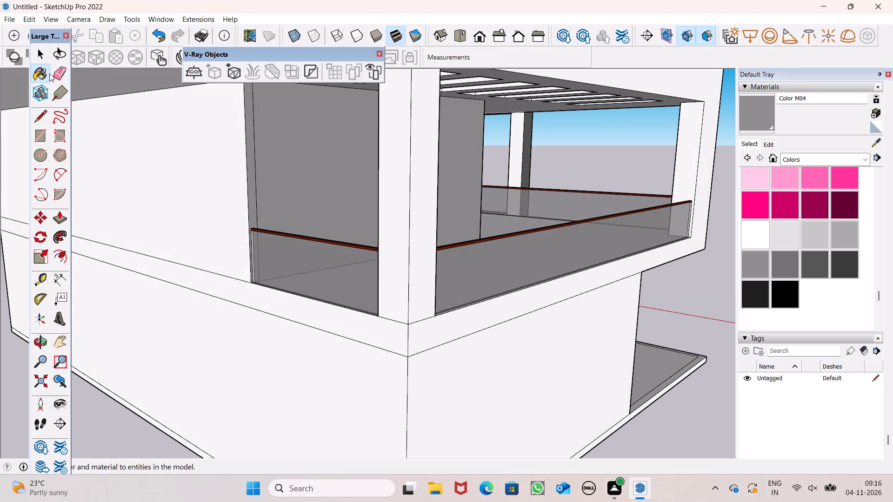
left_click(59, 72)
left_click_drag(252, 153, 259, 152)
Examine the front facade, terrace openings and ground-floor porch of the house.
scroll(272, 150, "down", 4)
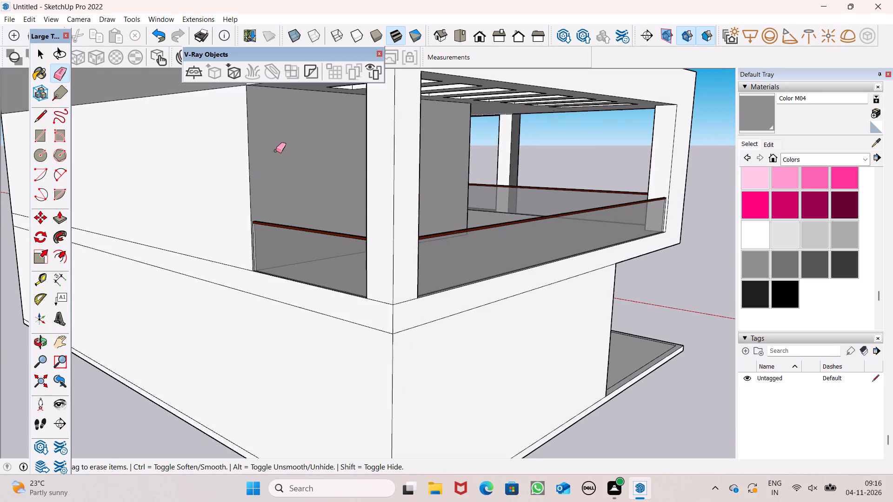
middle_click_drag(454, 189, 4, 204)
middle_click_drag(448, 203, 272, 245)
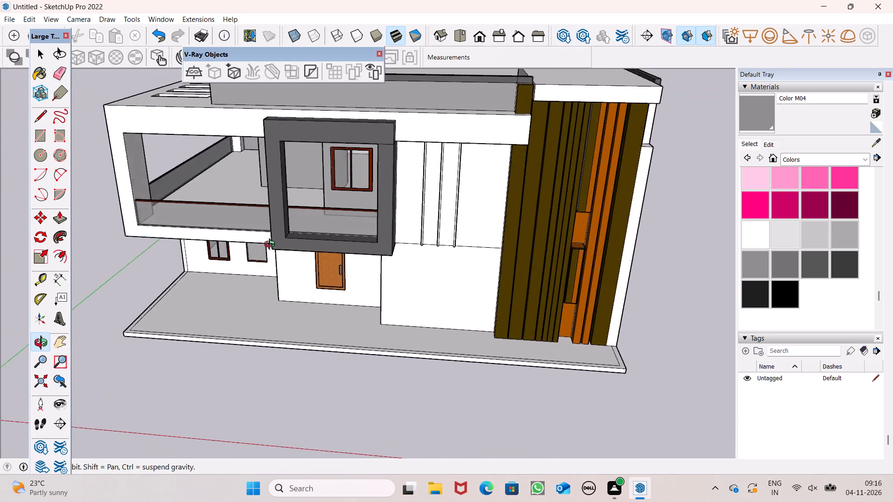
middle_click_drag(272, 245, 303, 175)
scroll(379, 186, "up", 1)
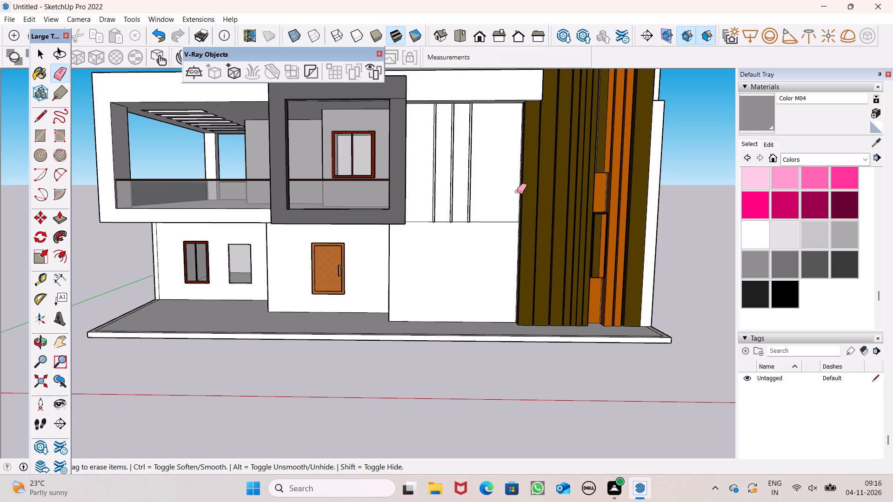
scroll(804, 249, "up", 1)
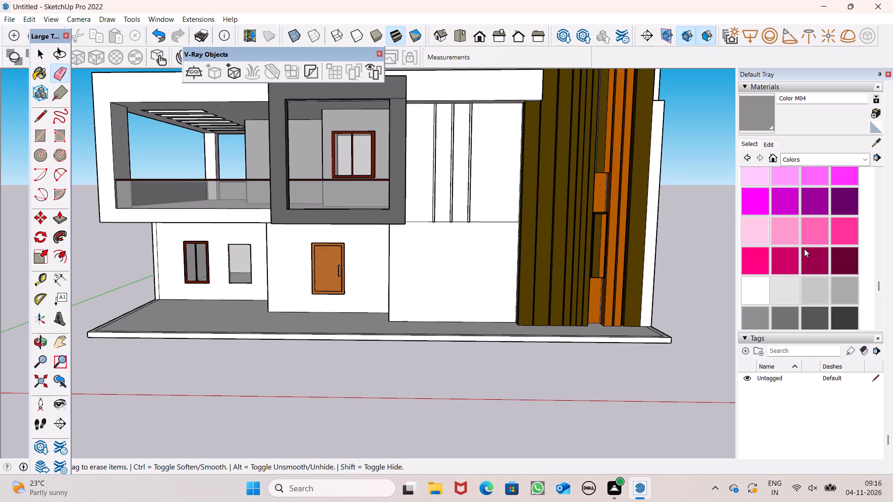
scroll(572, 286, "down", 1)
middle_click_drag(469, 291, 481, 342)
scroll(493, 313, "down", 2)
scroll(231, 304, "up", 3)
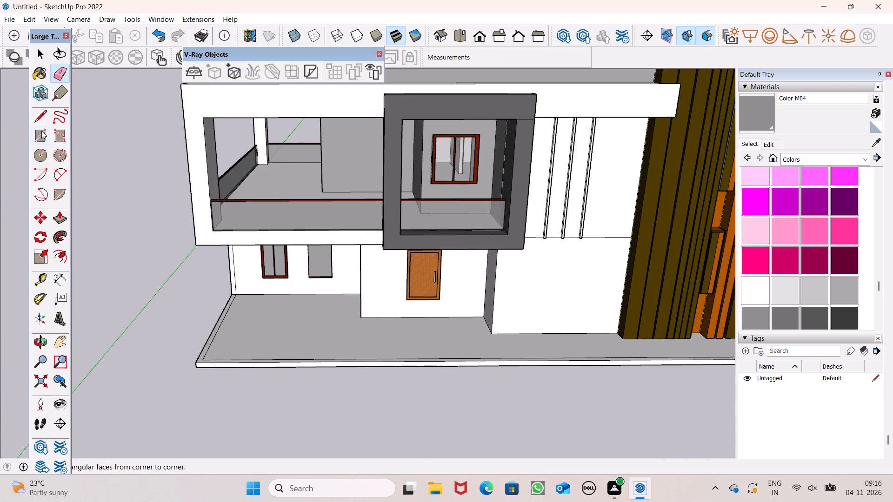
Draw a square about 2' 11" per side on the porch floor near its outer corner, starting on the inner border line.
left_click(41, 130)
scroll(140, 271, "up", 4)
scroll(189, 313, "up", 1)
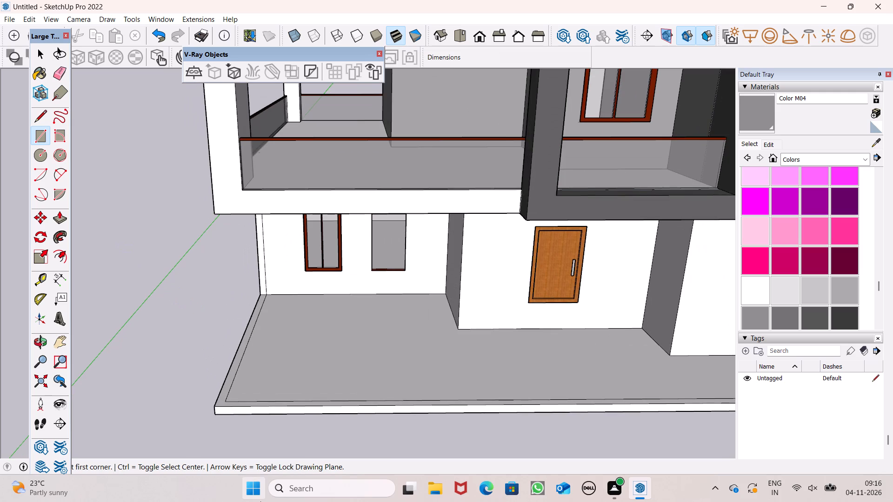
scroll(305, 357, "down", 5)
middle_click_drag(315, 363, 669, 363)
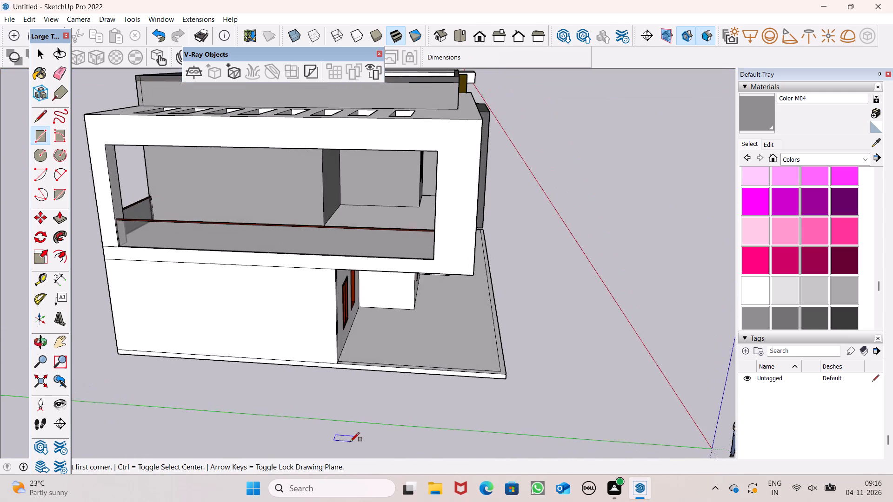
scroll(347, 440, "up", 5)
scroll(350, 297, "down", 5)
middle_click_drag(358, 325, 394, 418)
scroll(461, 345, "down", 4)
scroll(472, 360, "up", 2)
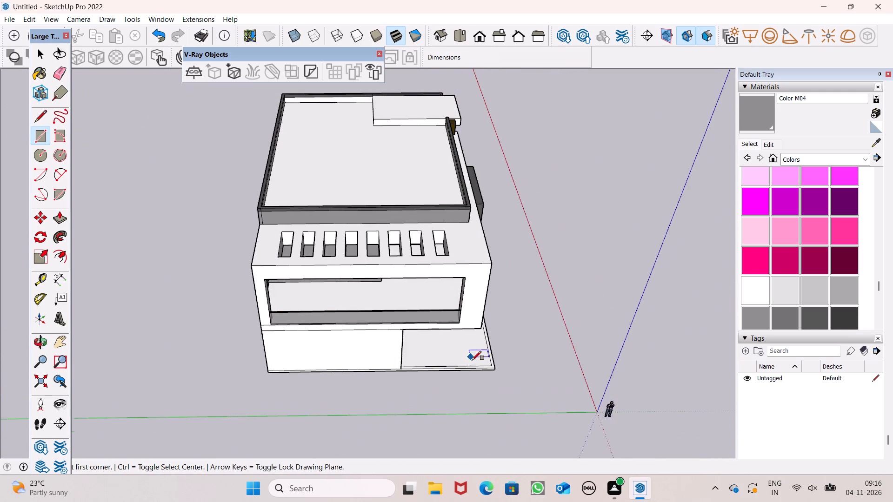
scroll(472, 360, "up", 7)
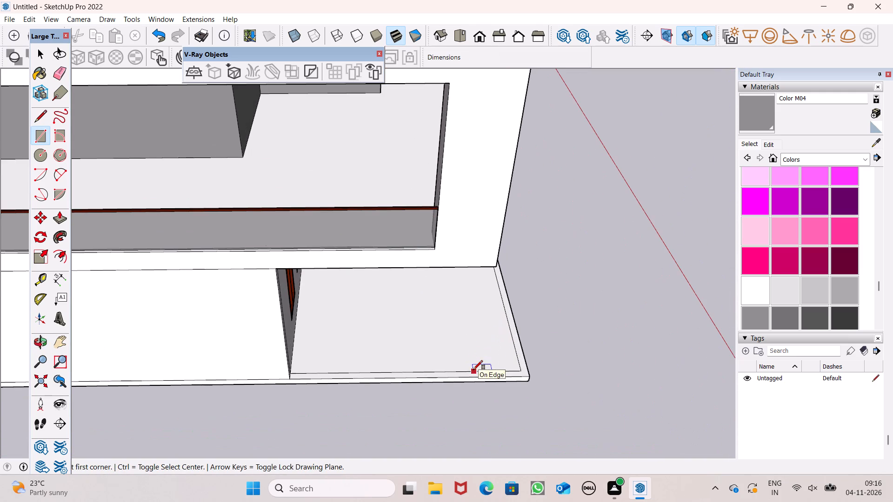
left_click(462, 370)
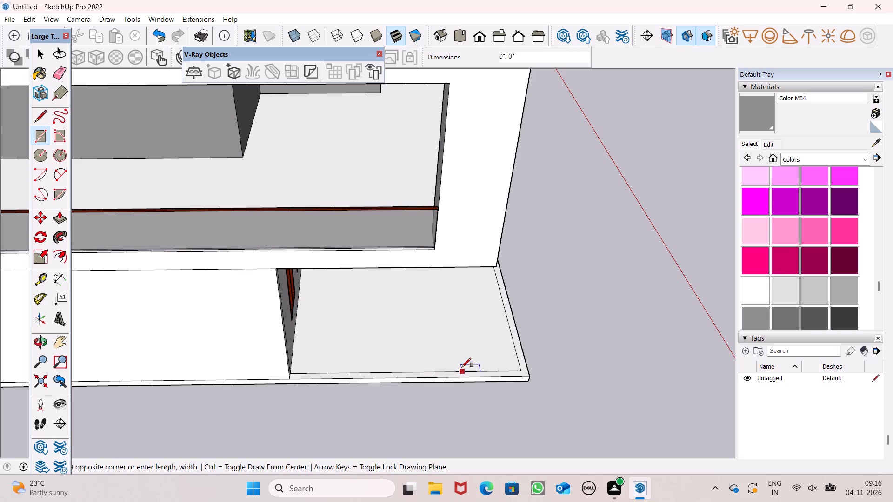
left_click(486, 351)
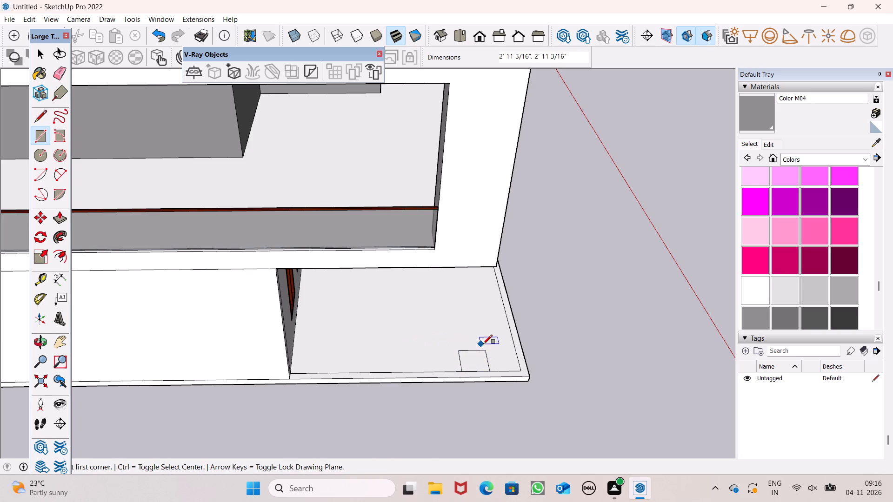
Copy the square along the porch's side edge to a second column position near the ground-floor wall.
key("space")
double_click(474, 364)
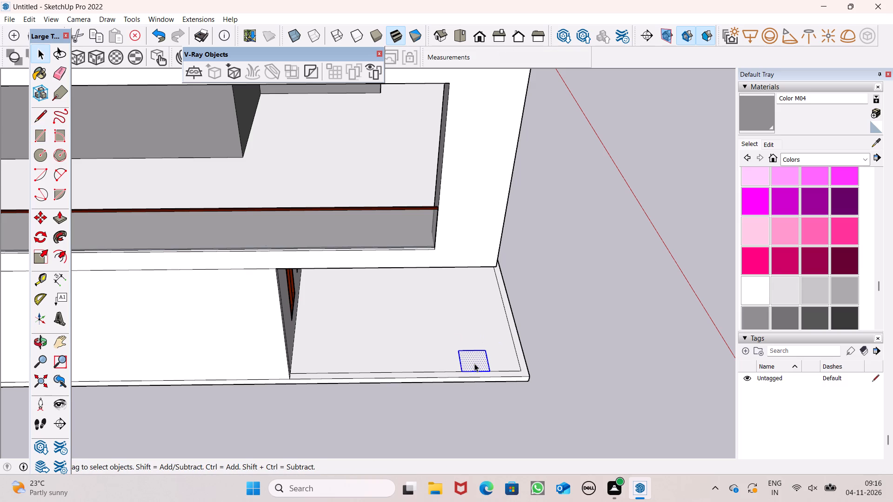
key("m")
key("Return")
key("backslash")
left_click_drag(474, 363, 347, 370)
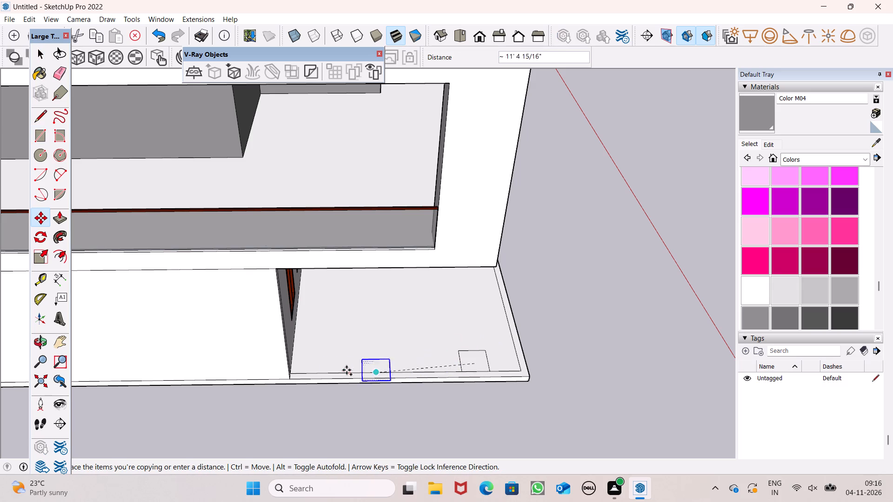
left_click_drag(347, 370, 336, 363)
key("space")
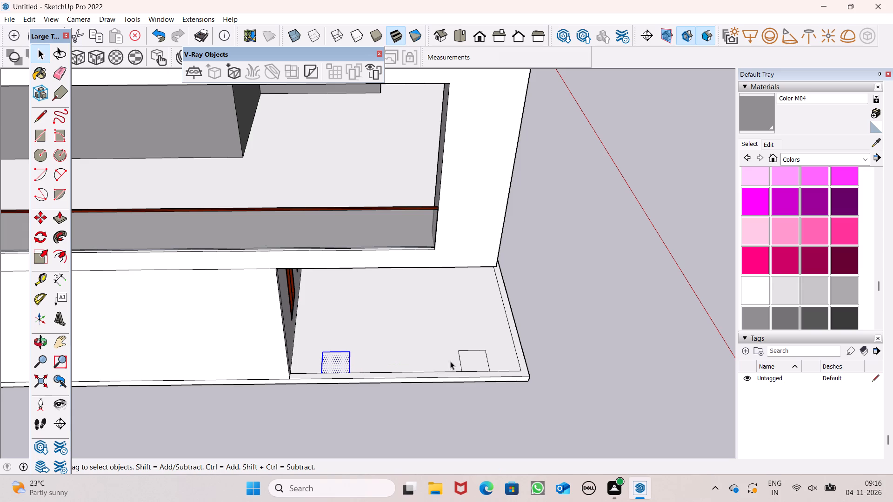
left_click(584, 329)
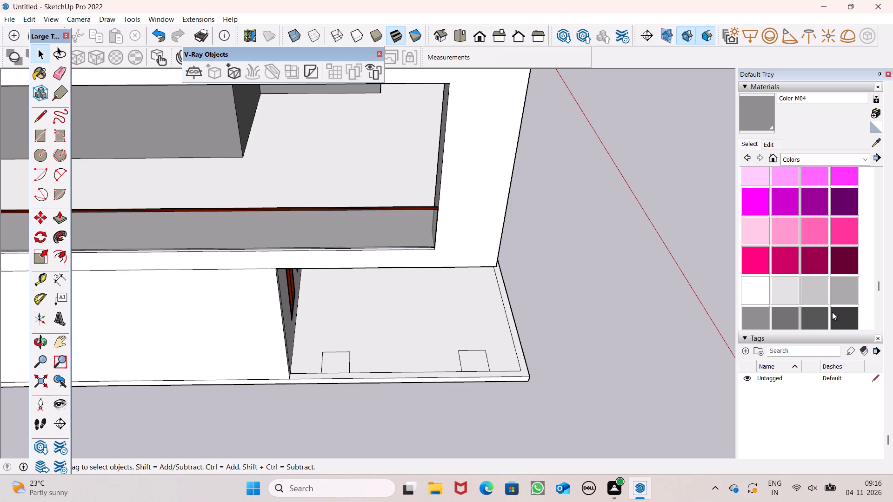
Paint both squares on the porch floor dark grey with Color M06.
left_click(846, 319)
left_click(471, 361)
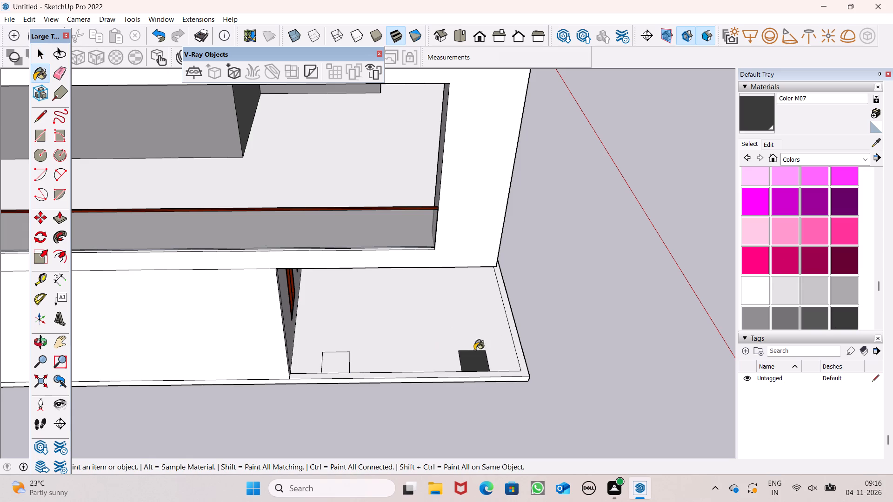
left_click(812, 316)
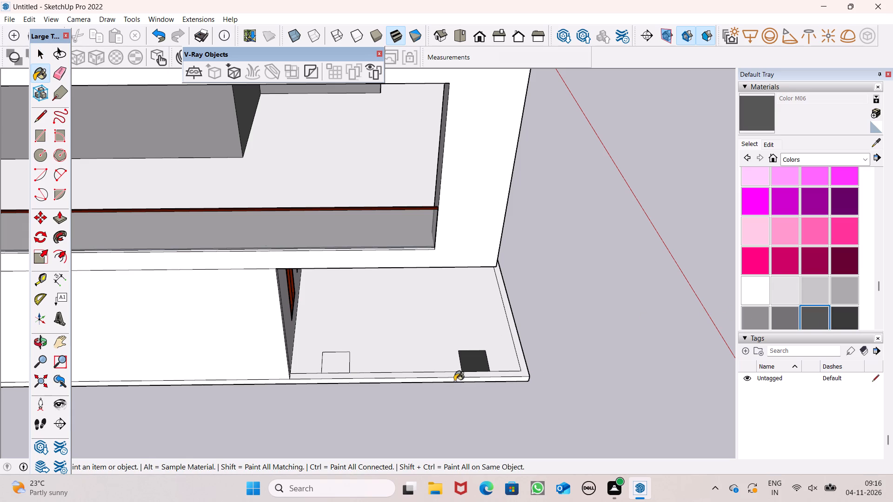
left_click(486, 359)
left_click(474, 358)
left_click(335, 364)
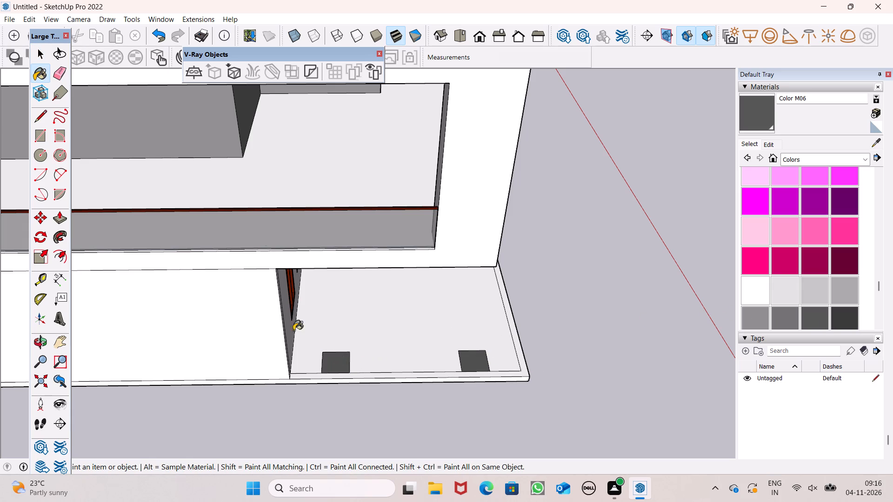
Push/Pull the dark square near the ground-floor wall up to the upper floor to form a column.
left_click(65, 206)
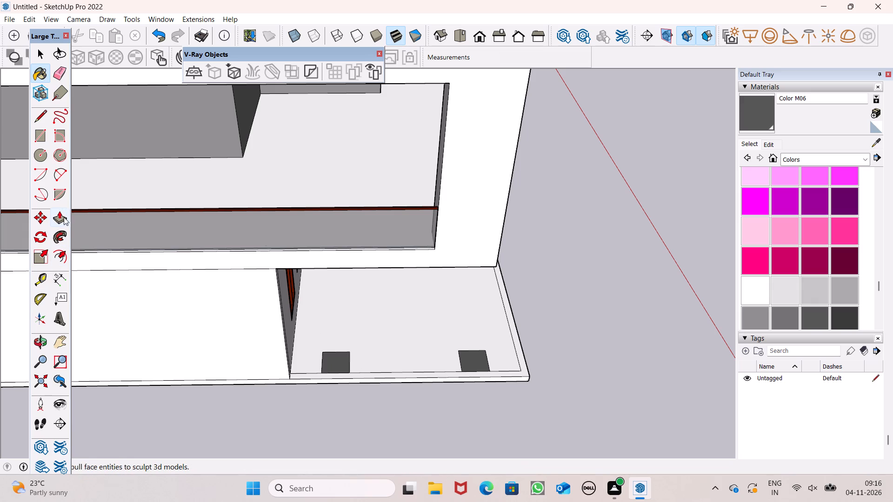
left_click(63, 218)
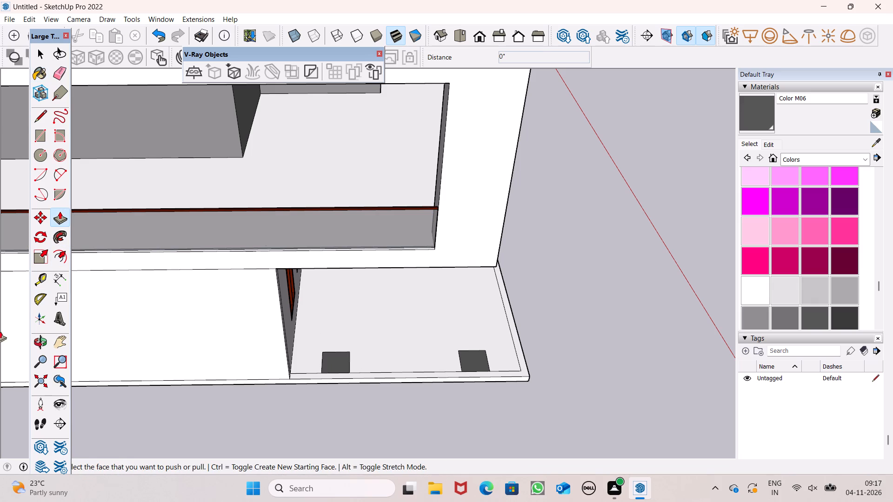
left_click_drag(339, 361, 378, 274)
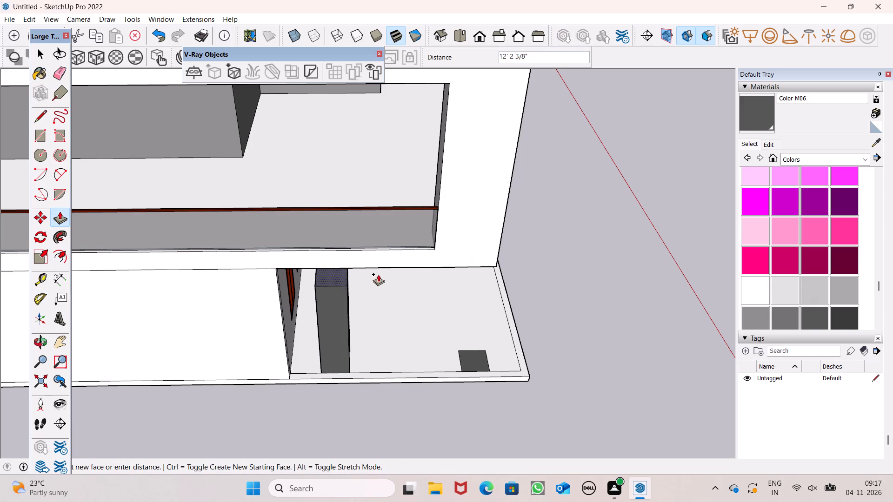
left_click_drag(378, 274, 386, 267)
Push/Pull the dark square near the porch corner up 15' to form the corner column.
scroll(375, 271, "down", 1)
middle_click_drag(432, 347, 386, 335)
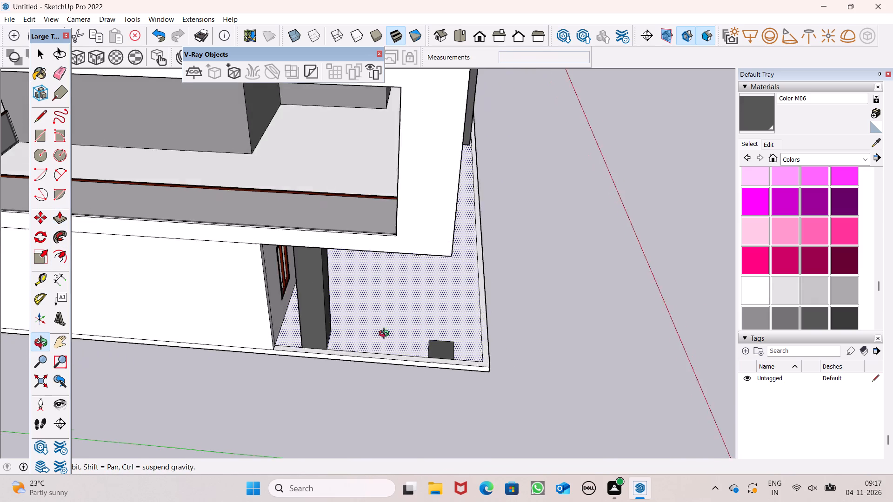
middle_click_drag(386, 335, 372, 358)
left_click_drag(415, 376, 415, 292)
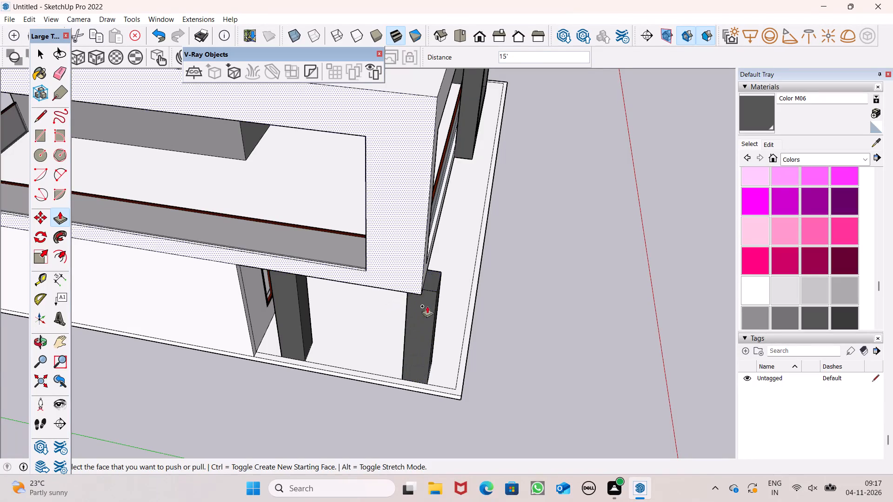
Push/Pull the corner column's face toward the other column out about 1' 3 7/8" and its front face in about 1' 5 1/2".
middle_click_drag(427, 332, 620, 273)
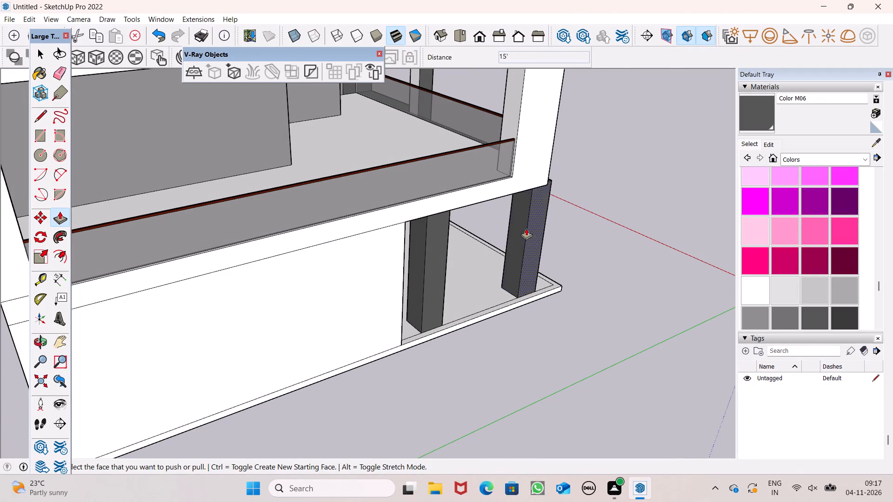
left_click_drag(523, 229, 516, 236)
middle_click_drag(554, 253, 282, 298)
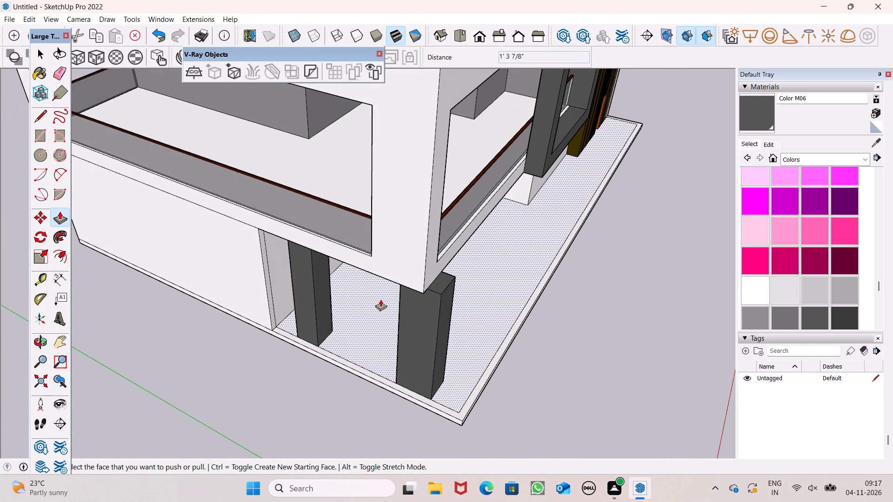
left_click_drag(447, 300, 425, 288)
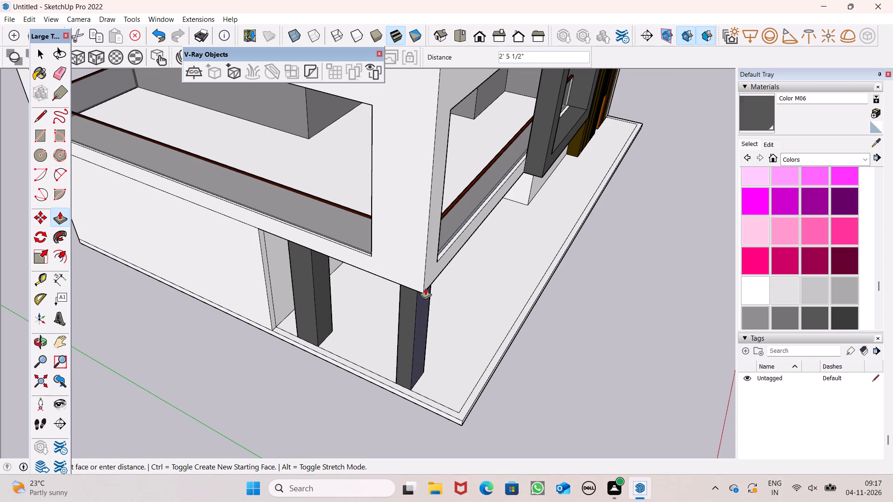
left_click_drag(425, 288, 433, 283)
scroll(431, 275, "down", 2)
middle_click_drag(413, 332, 441, 292)
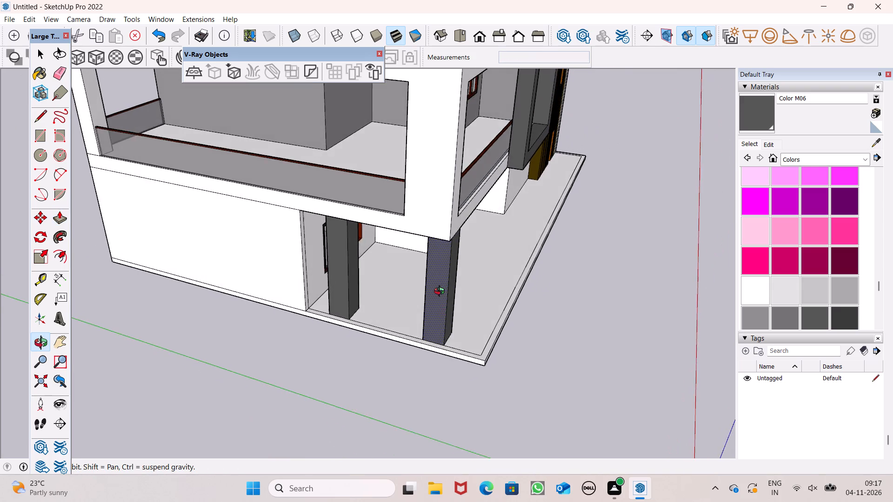
middle_click_drag(441, 292, 454, 273)
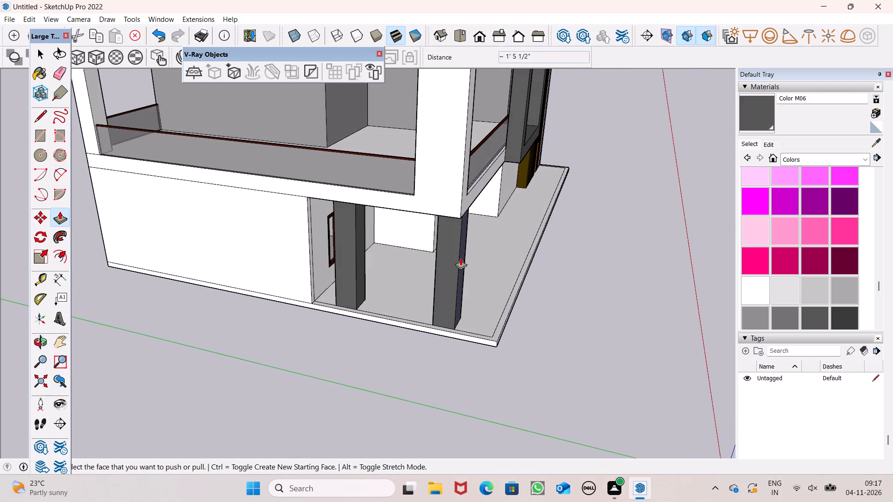
Examine the two dark grey porch columns and the porch area from the front and the side.
middle_click_drag(438, 272, 261, 307)
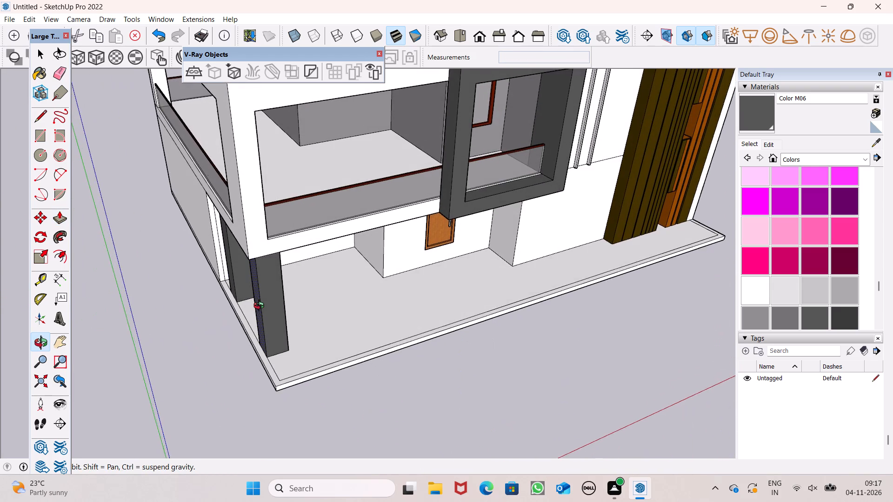
middle_click_drag(261, 307, 260, 302)
middle_click_drag(308, 297, 214, 262)
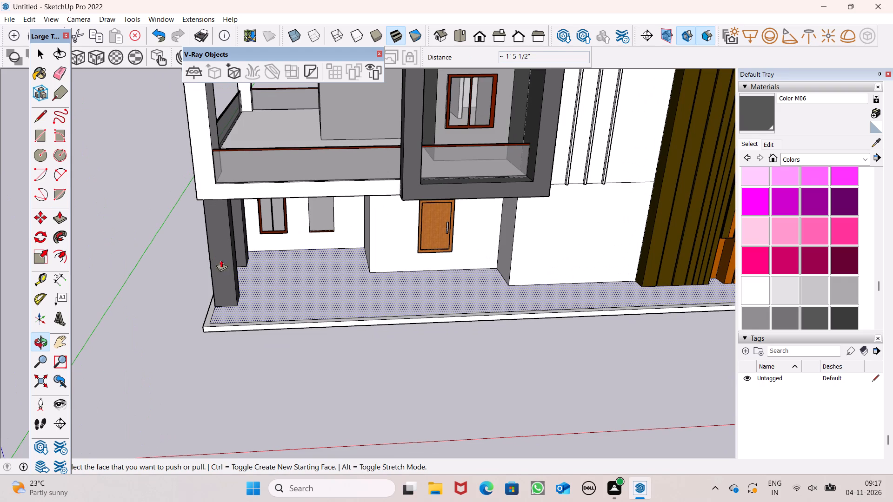
middle_click_drag(227, 272, 169, 275)
scroll(253, 260, "up", 6)
left_click_drag(251, 247, 249, 249)
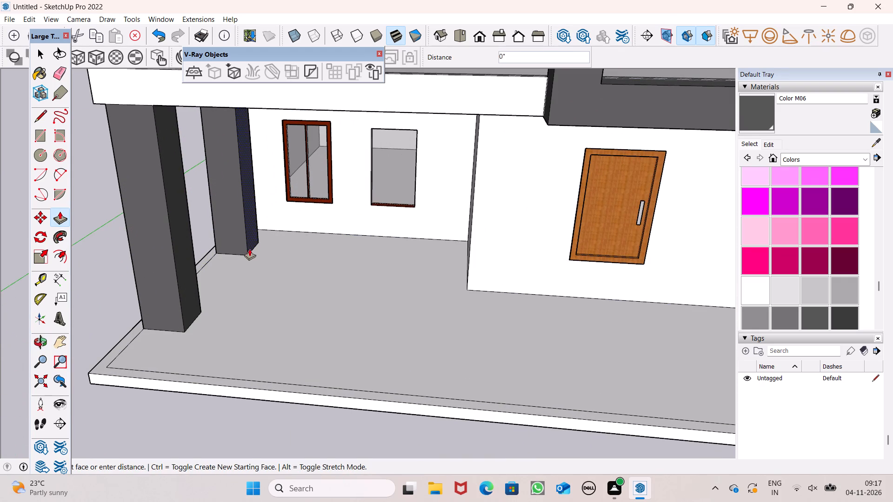
left_click_drag(249, 249, 201, 307)
scroll(221, 273, "down", 4)
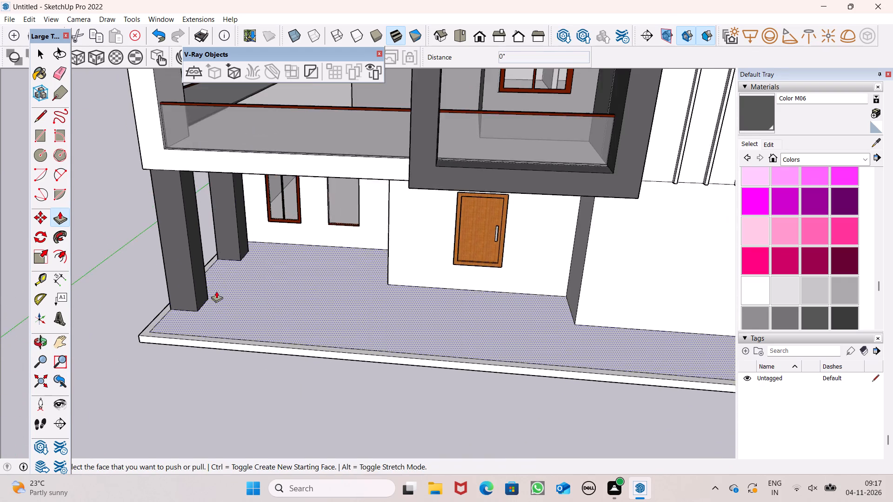
middle_click_drag(216, 291, 290, 271)
scroll(240, 243, "down", 2)
middle_click_drag(189, 287, 393, 286)
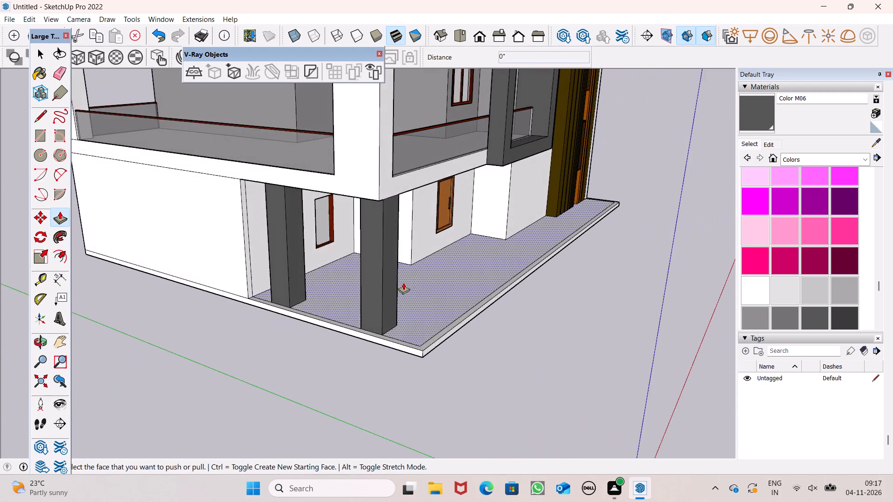
scroll(413, 282, "down", 3)
middle_click_drag(508, 341, 481, 320)
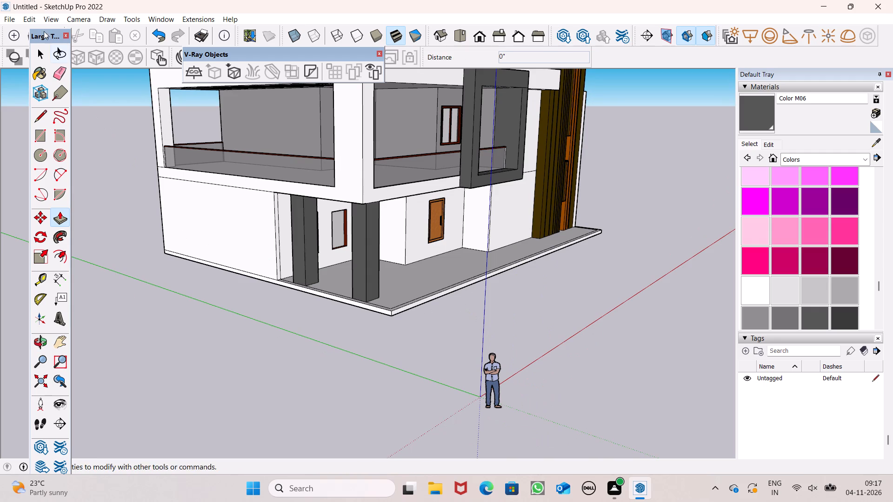
Erase the extra vertical edge at the end of the side wall beside the inner porch column.
left_click_drag(57, 75, 60, 79)
scroll(278, 244, "up", 4)
left_click_drag(279, 241, 280, 236)
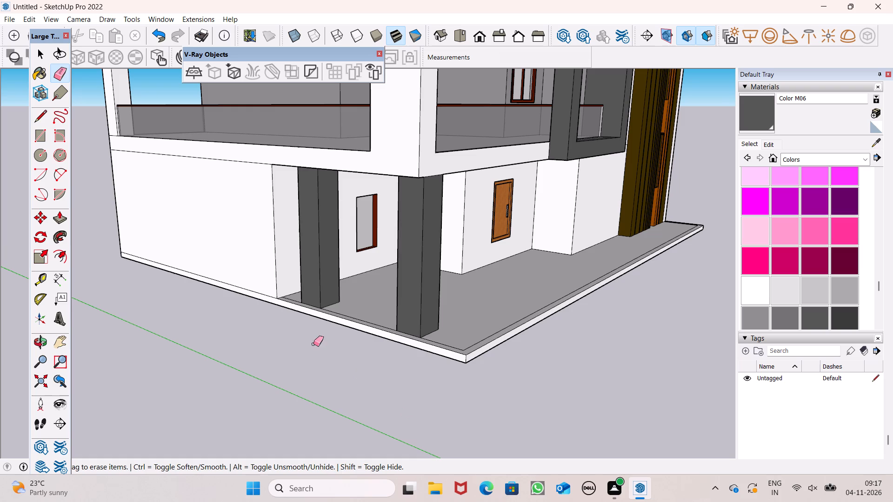
Erase the stray edges on the porch ceiling and on the dark frame's underside.
scroll(366, 247, "down", 2)
middle_click_drag(396, 290, 335, 302)
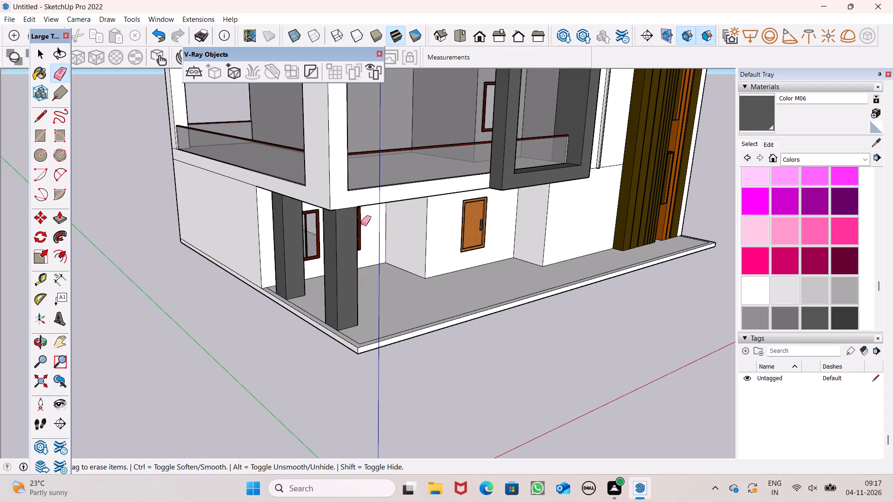
scroll(370, 221, "down", 3)
middle_click_drag(413, 252, 575, 192)
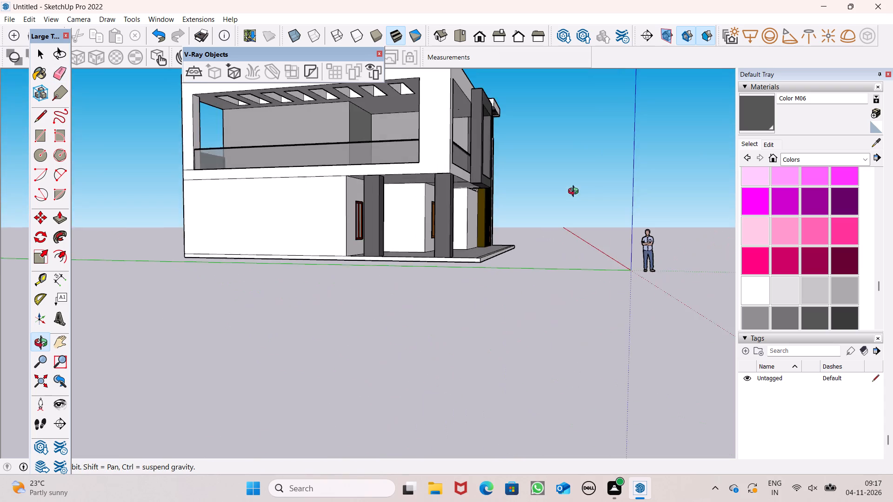
middle_click_drag(575, 192, 333, 170)
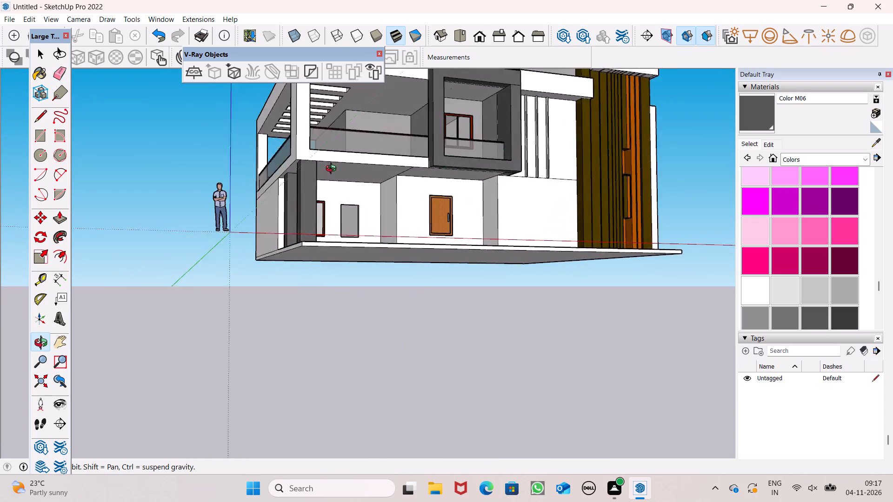
middle_click_drag(333, 170, 298, 139)
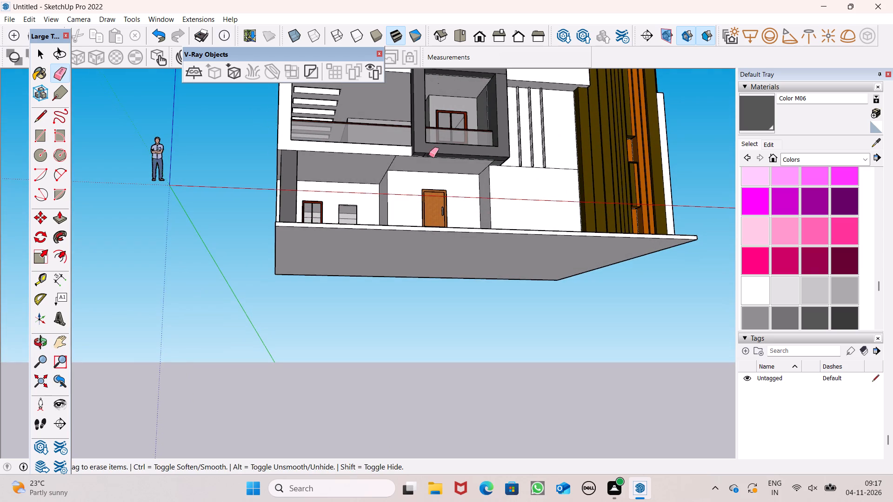
scroll(427, 158, "up", 5)
left_click(383, 162)
left_click(382, 162)
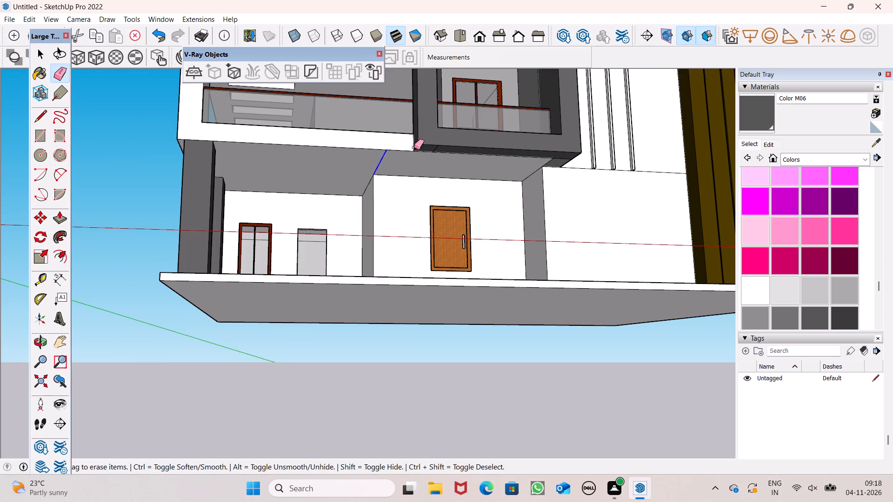
scroll(428, 145, "up", 14)
left_click_drag(442, 151, 447, 152)
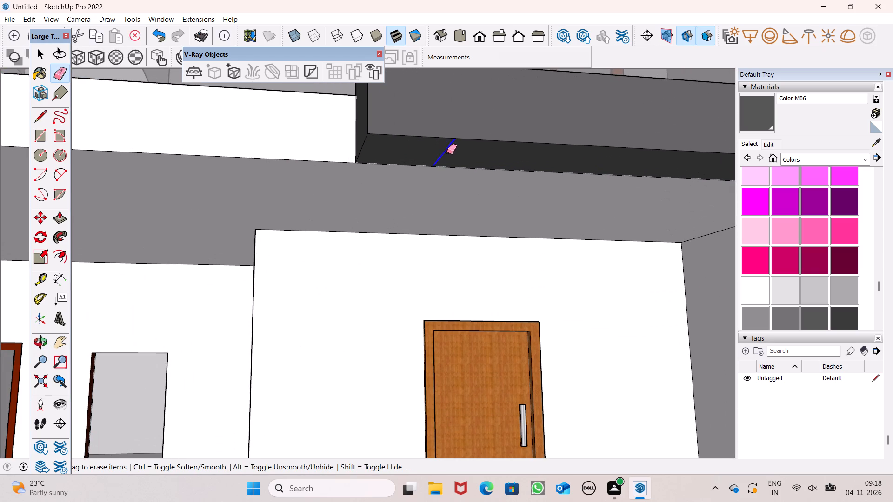
Examine the whole house from the front and the porch side to check the facade, columns and railings.
scroll(405, 150, "down", 6)
scroll(368, 160, "down", 5)
middle_click_drag(512, 139, 446, 199)
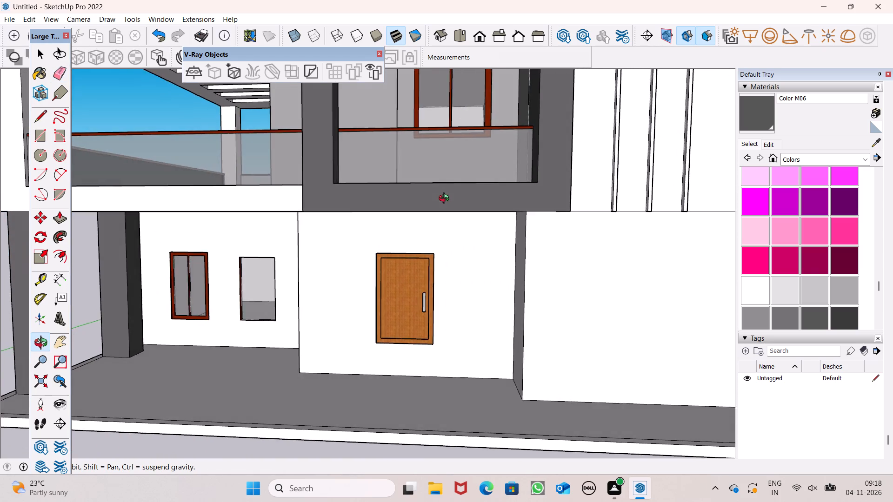
middle_click_drag(446, 199, 548, 229)
scroll(478, 137, "down", 7)
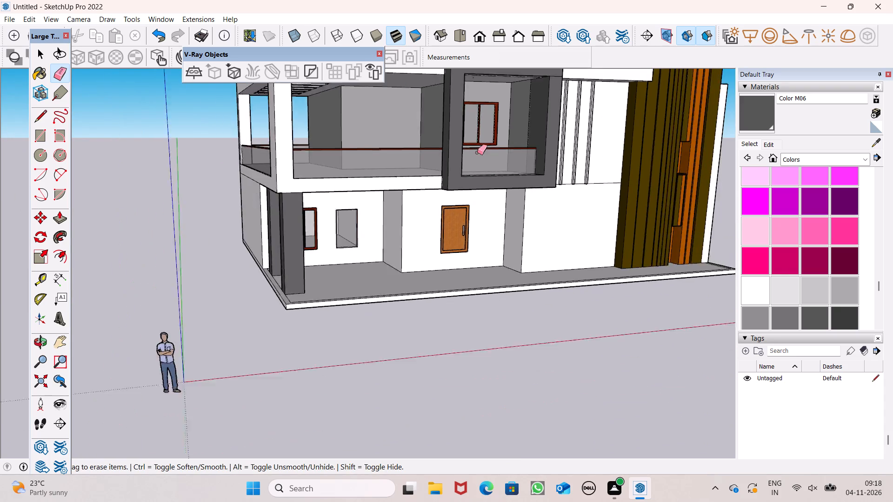
scroll(477, 152, "down", 1)
middle_click_drag(483, 197, 650, 228)
scroll(513, 205, "down", 4)
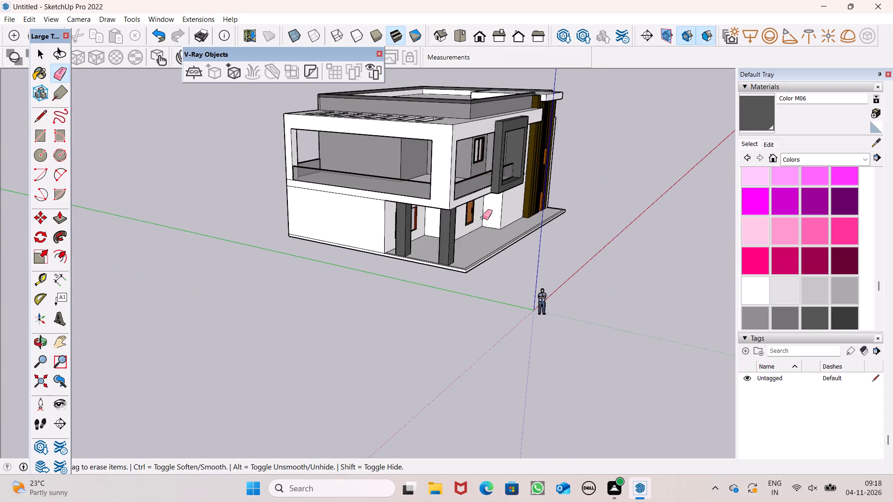
middle_click_drag(465, 222, 492, 193)
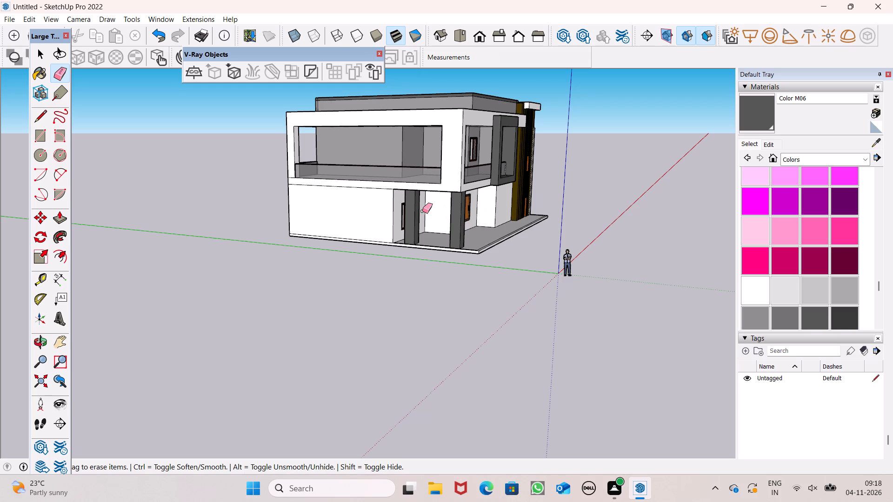
middle_click_drag(467, 233, 350, 247)
scroll(350, 248, "up", 1)
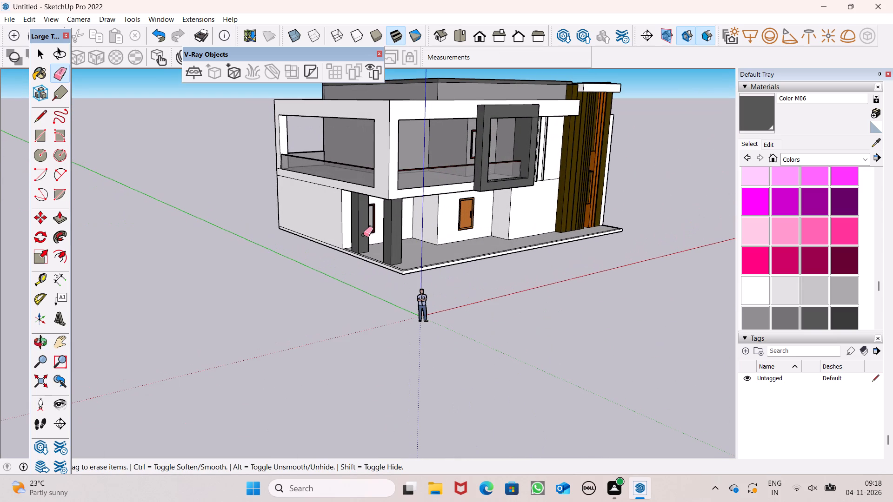
scroll(431, 165, "down", 3)
middle_click_drag(491, 238, 406, 231)
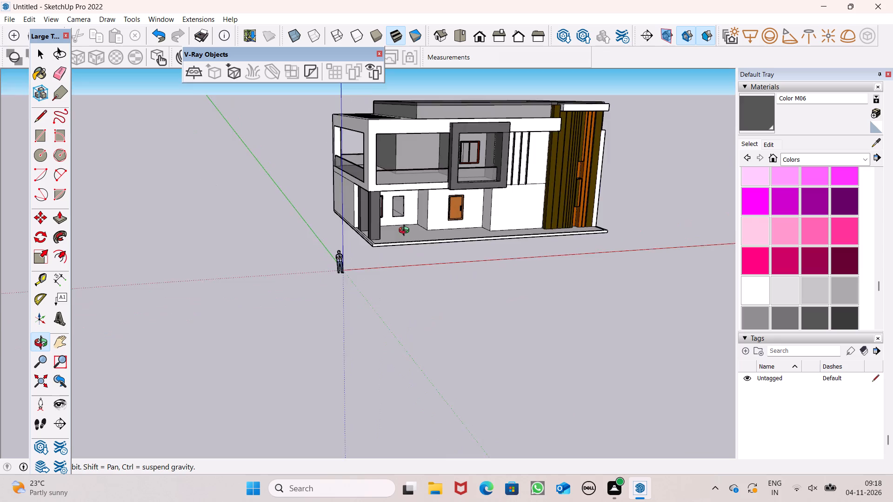
middle_click_drag(406, 231, 349, 239)
scroll(365, 237, "up", 6)
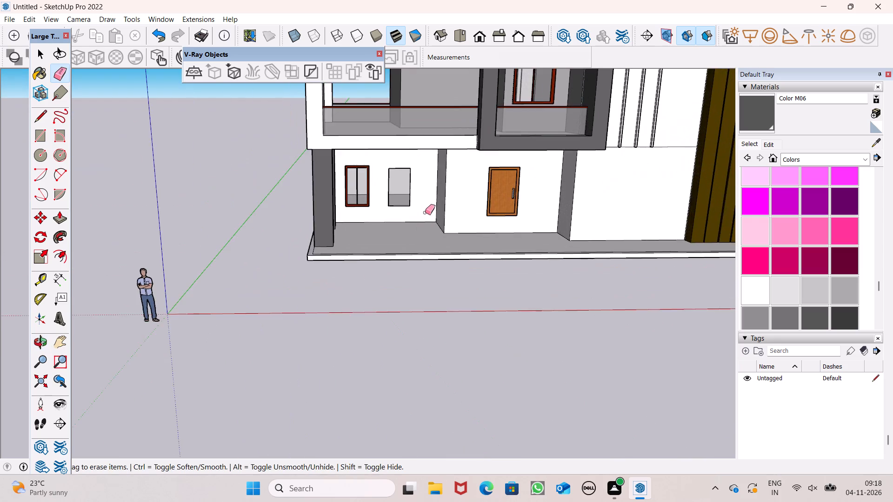
scroll(425, 212, "down", 2)
middle_click_drag(478, 230, 476, 221)
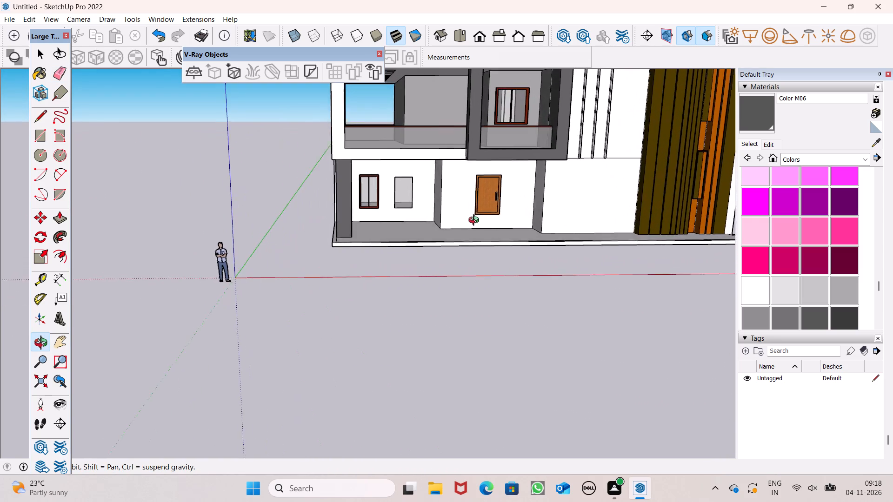
middle_click_drag(476, 221, 468, 213)
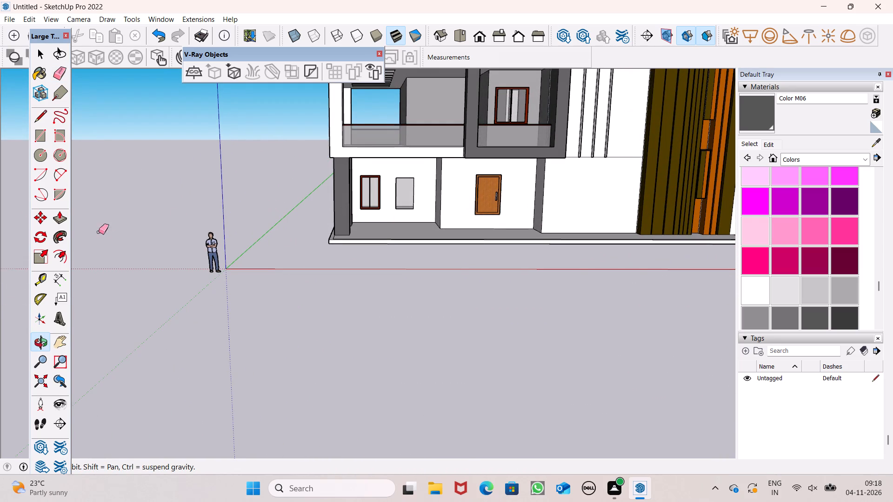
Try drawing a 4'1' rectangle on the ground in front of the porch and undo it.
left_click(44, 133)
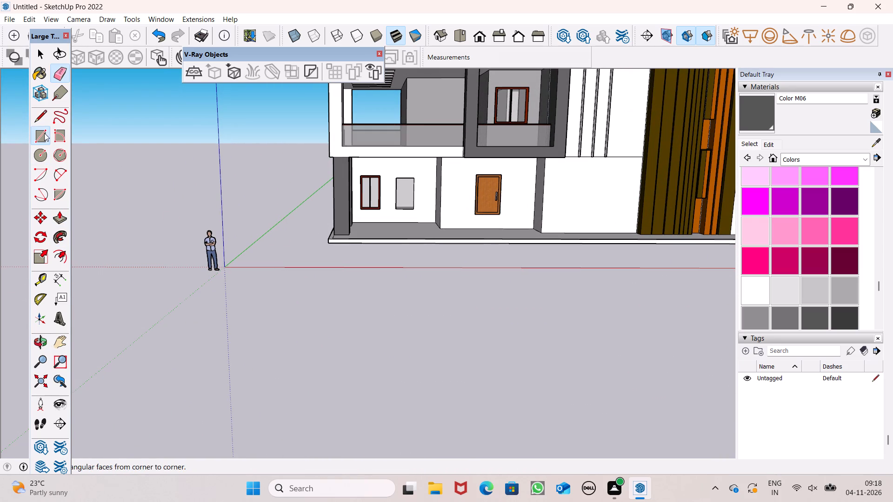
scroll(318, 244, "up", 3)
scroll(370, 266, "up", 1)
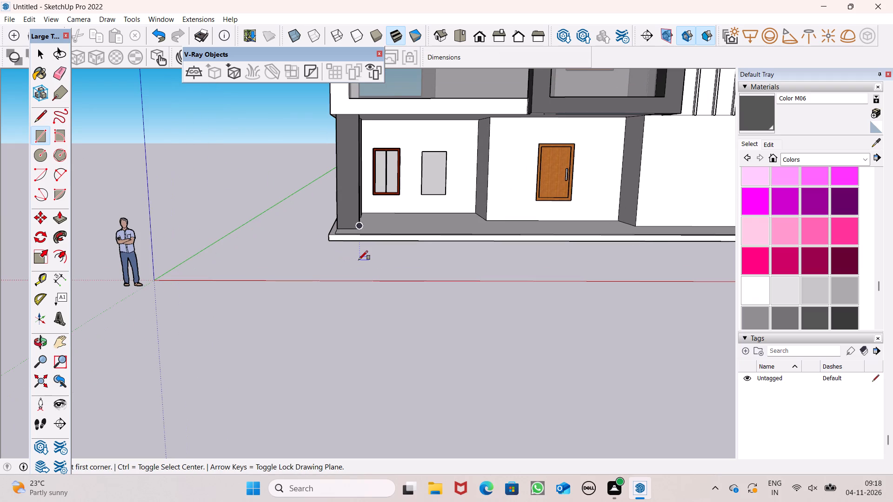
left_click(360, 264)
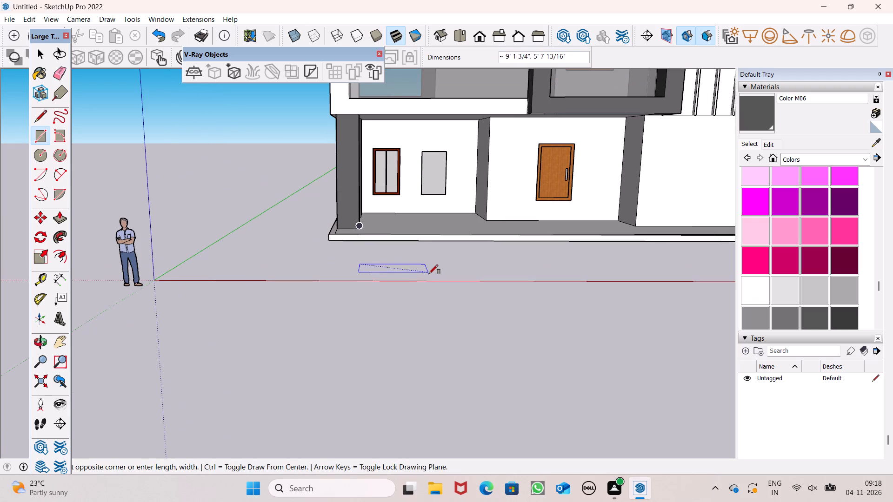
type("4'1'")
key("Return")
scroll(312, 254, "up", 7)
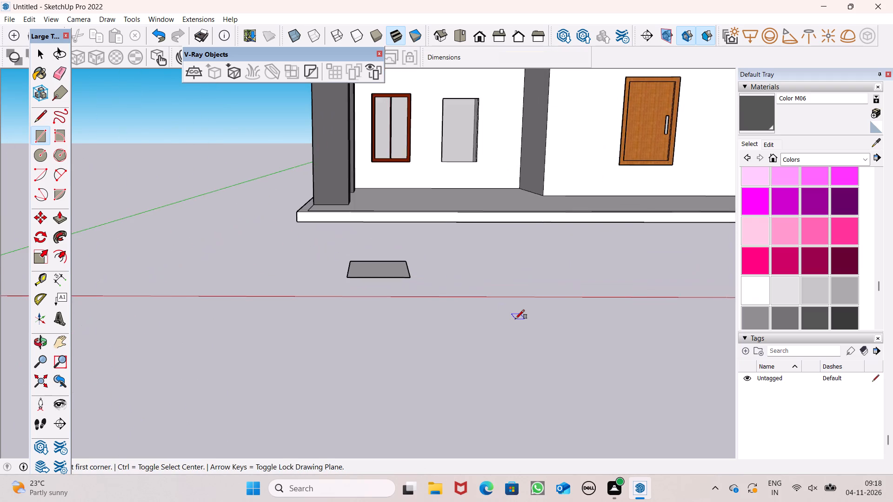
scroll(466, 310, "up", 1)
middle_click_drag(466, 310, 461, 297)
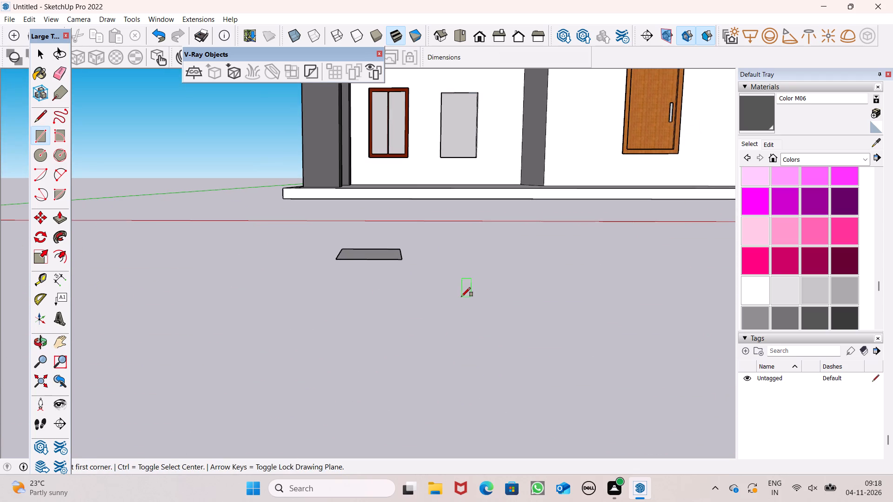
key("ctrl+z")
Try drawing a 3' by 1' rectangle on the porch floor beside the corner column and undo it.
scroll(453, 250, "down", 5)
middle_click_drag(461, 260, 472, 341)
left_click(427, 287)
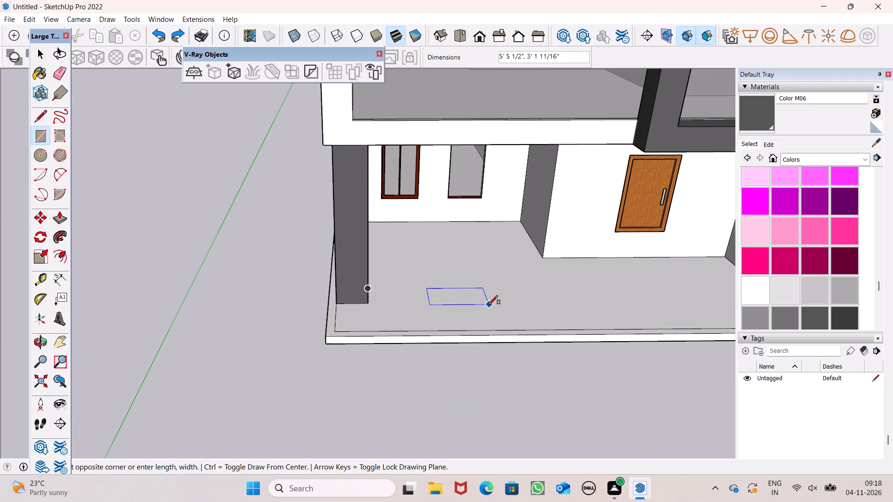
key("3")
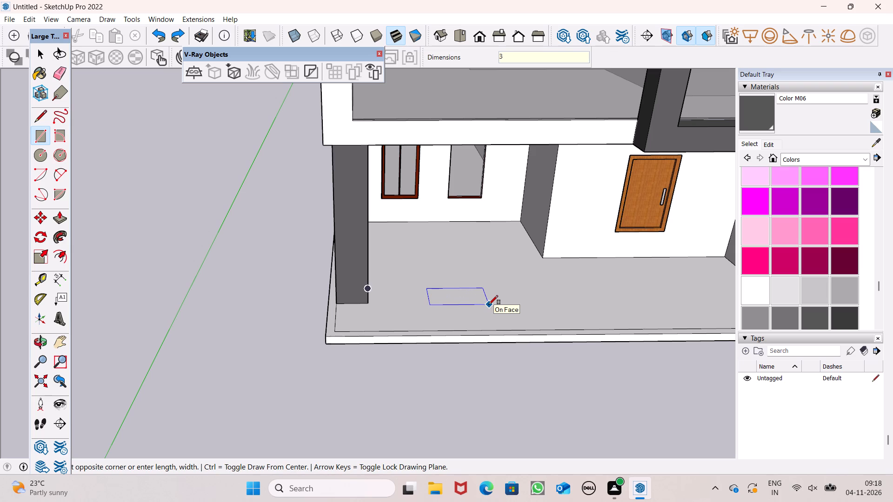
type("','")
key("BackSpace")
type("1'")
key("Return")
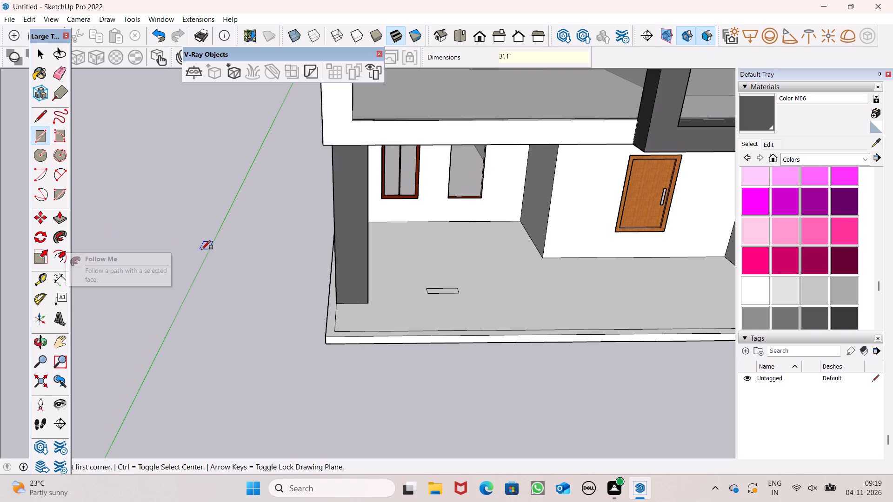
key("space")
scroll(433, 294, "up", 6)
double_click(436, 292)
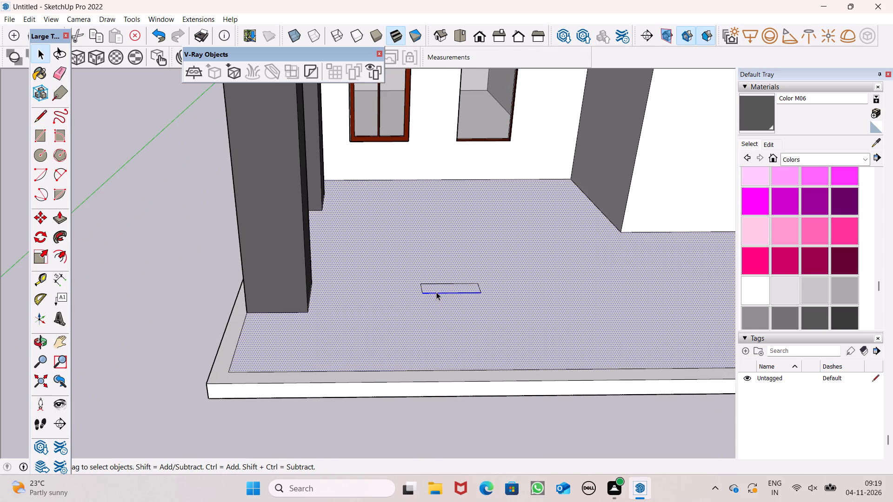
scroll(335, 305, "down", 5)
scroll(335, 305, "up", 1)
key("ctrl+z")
Draw a 3' by 1' rectangle on the ground in front of the porch.
scroll(213, 253, "down", 2)
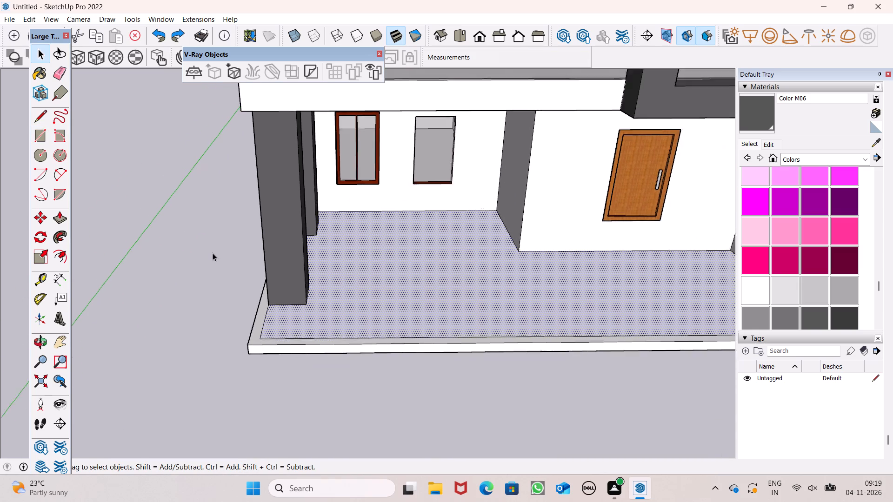
scroll(213, 253, "down", 3)
left_click(212, 253)
scroll(212, 253, "down", 3)
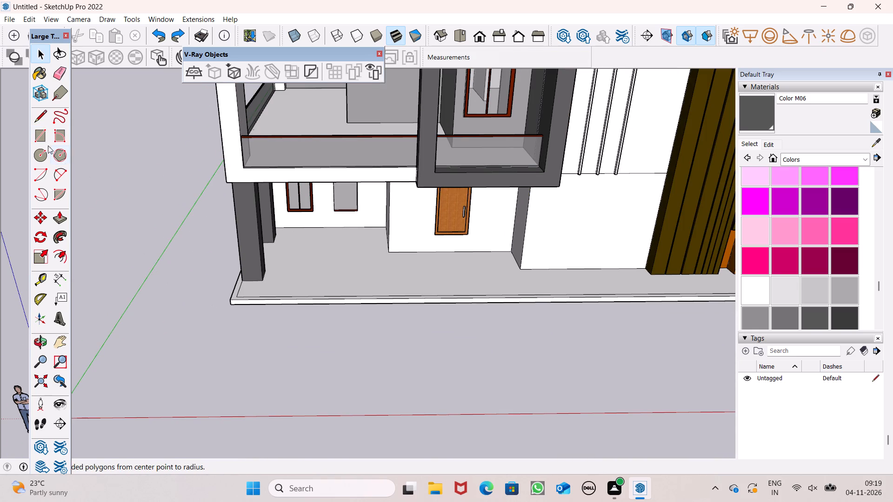
left_click(45, 142)
scroll(280, 324, "up", 1)
left_click(278, 343)
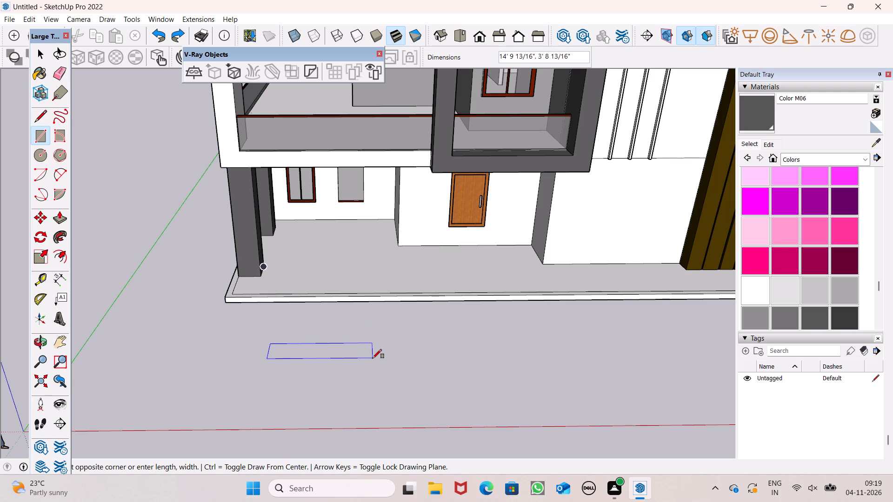
type("3',1'")
key("Return")
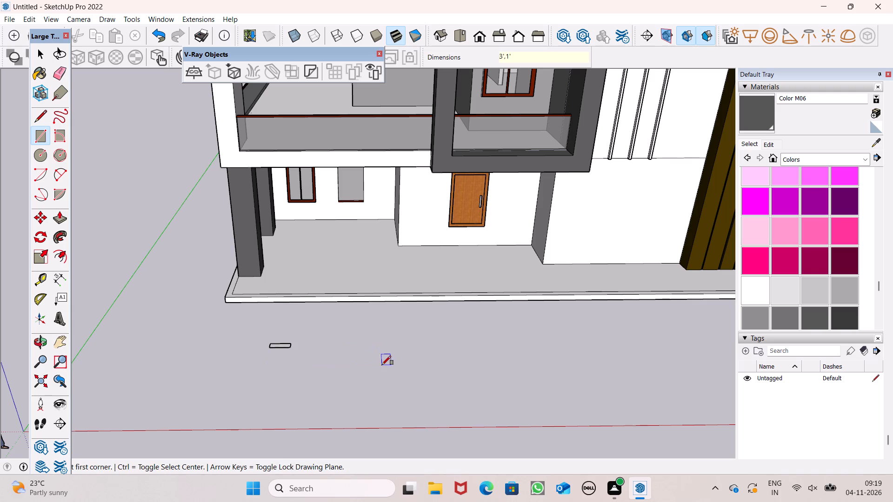
Push/Pull the small ground rectangle up 8" into a block.
left_click(59, 219)
scroll(235, 347, "up", 2)
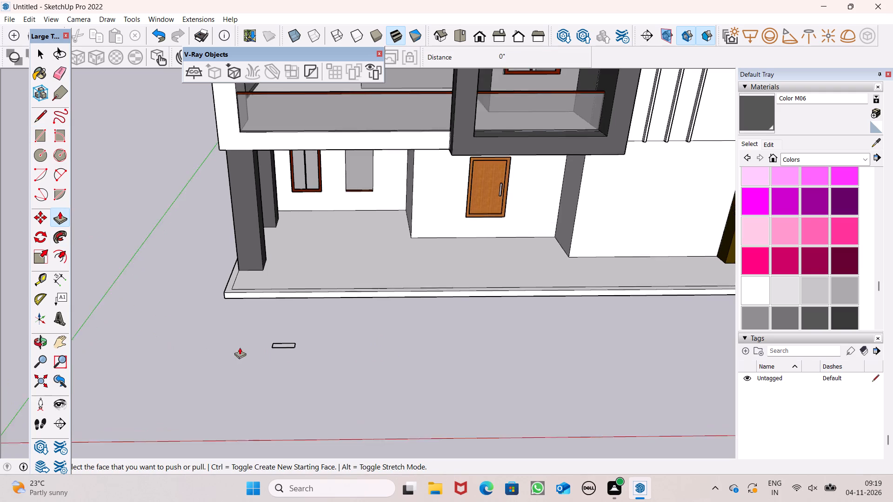
scroll(240, 347, "up", 4)
scroll(300, 322, "up", 10)
left_click_drag(294, 357, 295, 358)
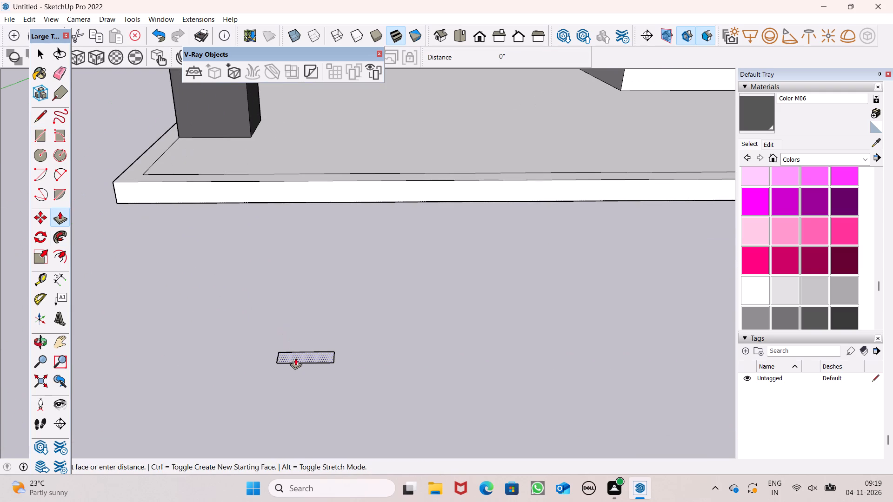
left_click_drag(295, 358, 297, 337)
type("8\"")
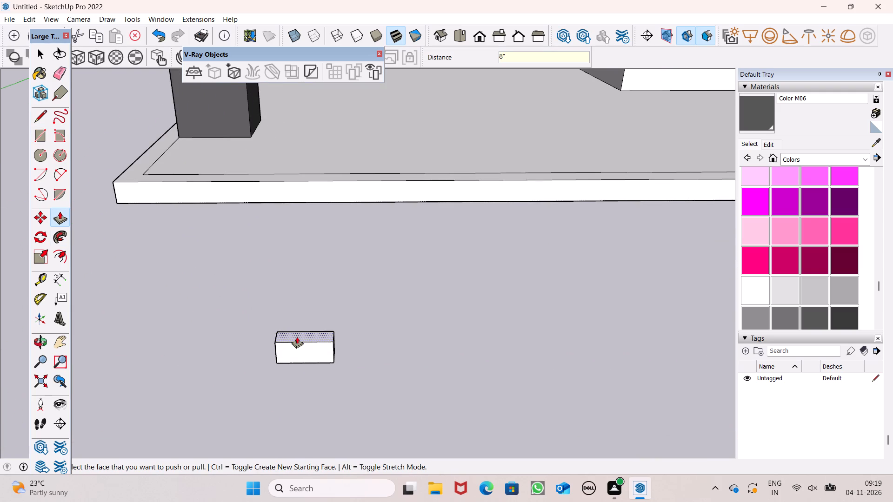
key("Return")
Push/Pull the block's short end face outward by about 2' to lengthen it.
middle_click_drag(419, 310, 292, 301)
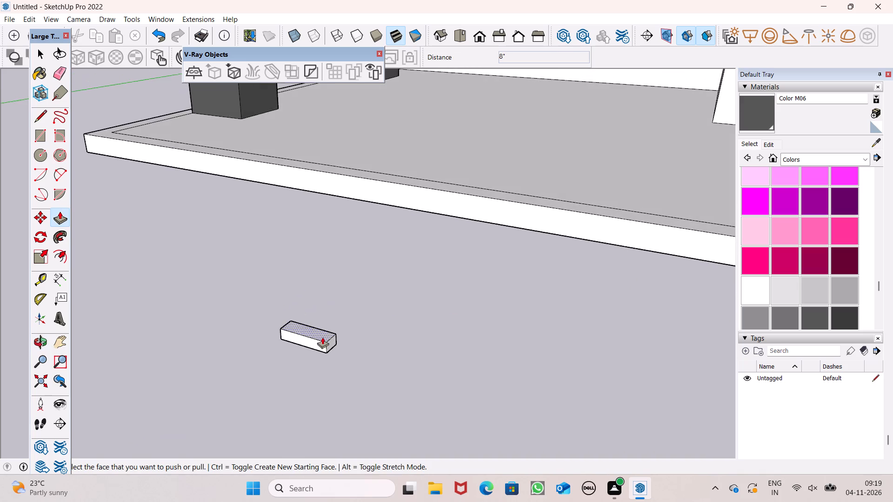
scroll(328, 346, "up", 2)
left_click_drag(330, 348, 369, 363)
scroll(353, 327, "down", 4)
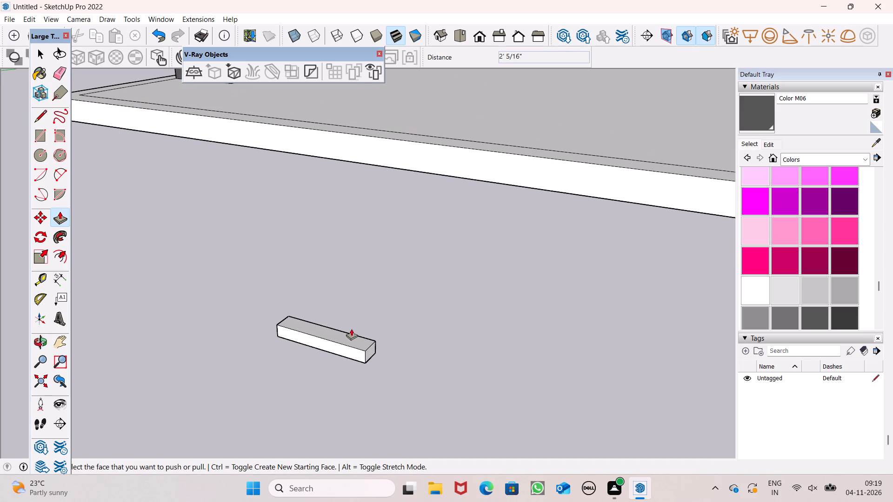
Select the entire block with all its faces and edges and make it a group.
type("v")
key("space")
triple_click(347, 343)
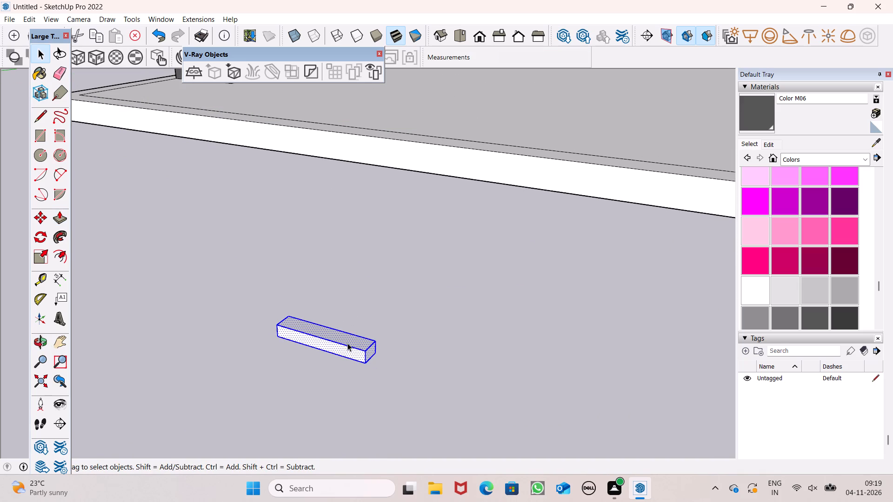
key("n")
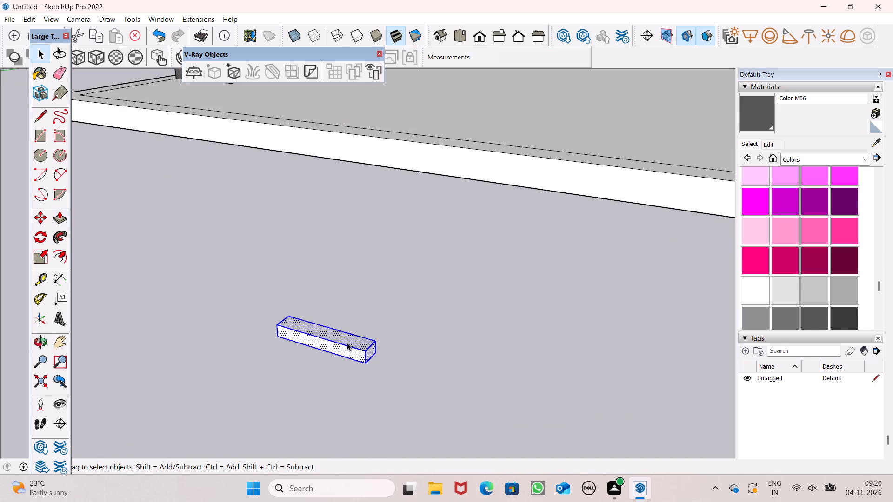
left_click(354, 396)
triple_click(353, 353)
right_click(353, 351)
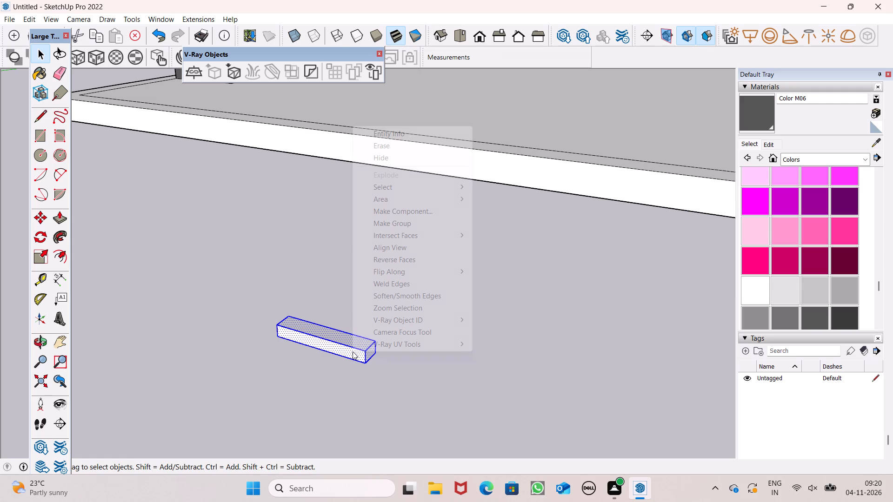
left_click(420, 226)
Move the grouped block from the ground onto the porch floor, close to the back wall beneath the frameless window opening.
scroll(311, 298, "down", 12)
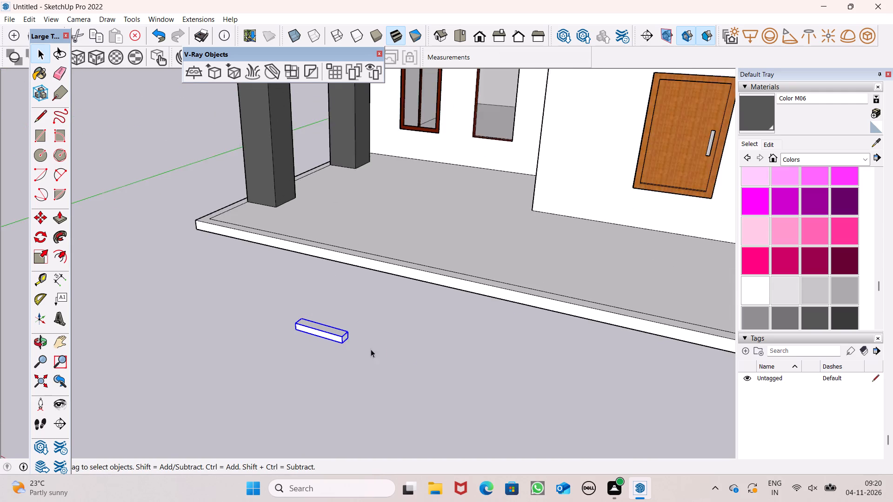
middle_click_drag(378, 350, 436, 360)
scroll(414, 328, "up", 1)
key("m")
key("Return")
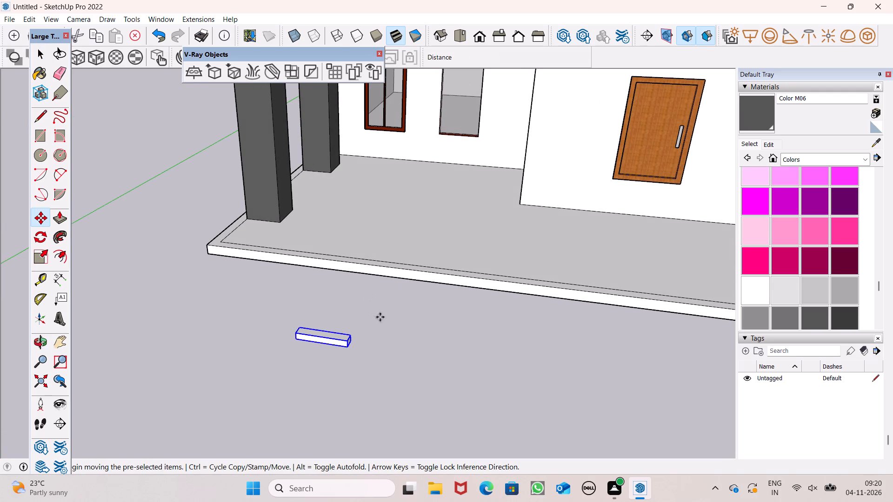
left_click_drag(347, 350, 461, 184)
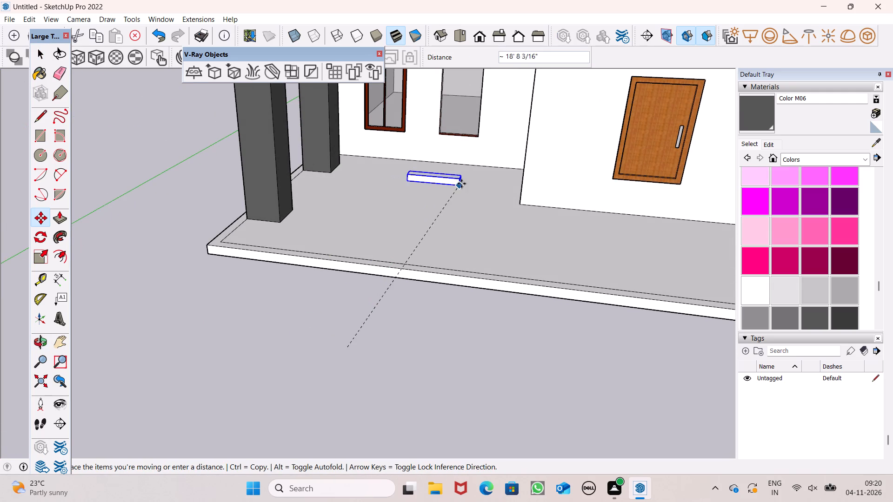
left_click_drag(461, 184, 483, 172)
Move the block about 2' 10 3/8" forward across the porch floor, away from the back wall.
middle_click_drag(452, 199, 626, 232)
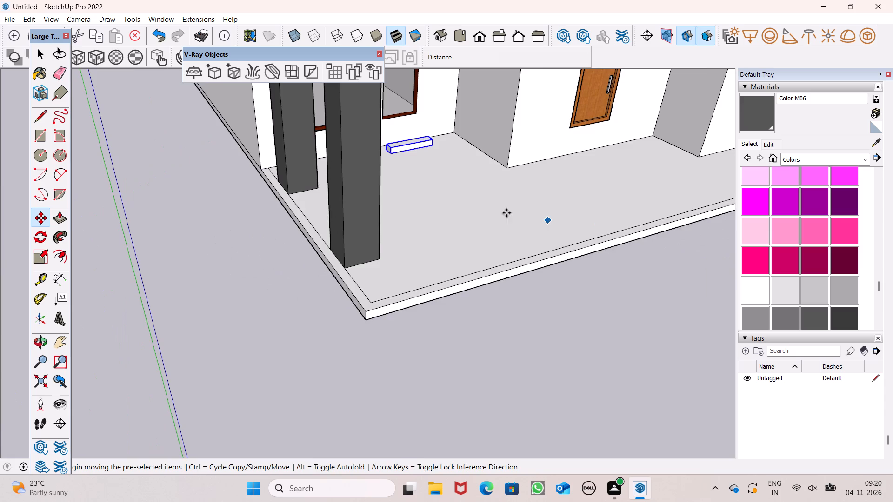
scroll(427, 152, "up", 7)
middle_click_drag(399, 172, 404, 213)
scroll(404, 213, "up", 1)
middle_click_drag(395, 178, 381, 134)
scroll(397, 161, "up", 1)
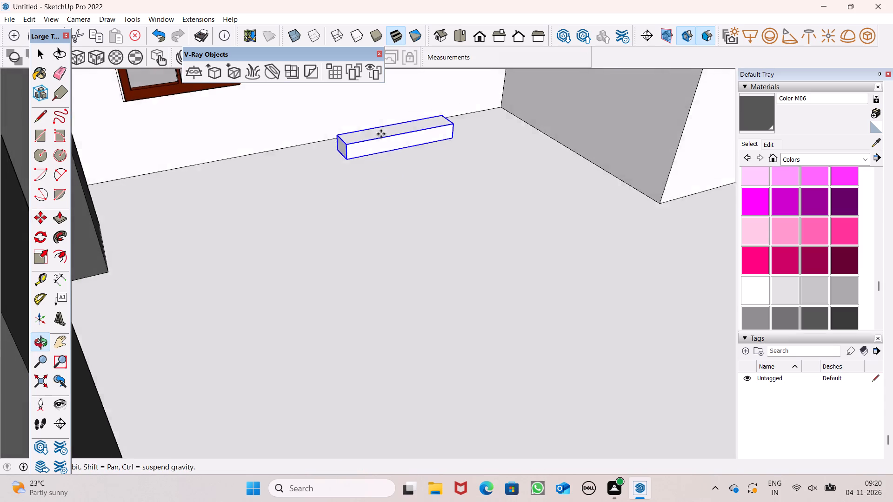
middle_click_drag(381, 134, 383, 137)
scroll(377, 130, "up", 5)
left_click_drag(333, 183, 350, 247)
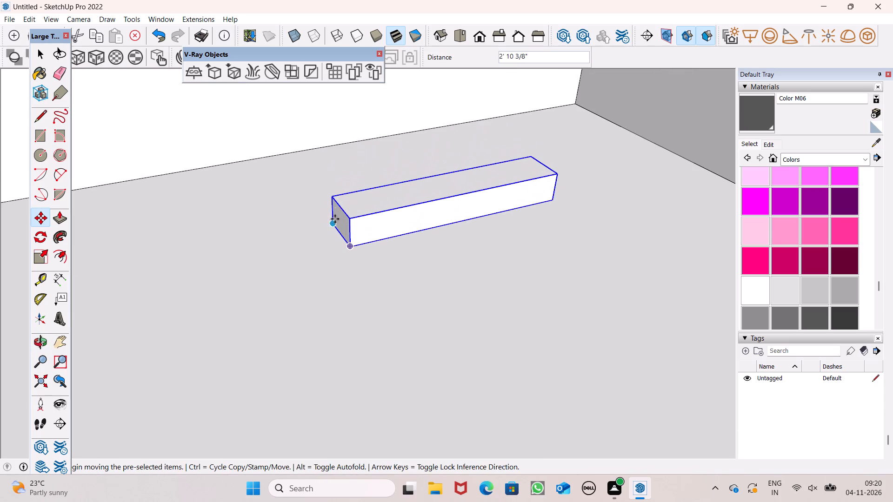
Copy the block twice, each about 1' 2 7/16" up and back corner to corner, as the second and third stair steps.
left_click_drag(350, 247, 341, 204)
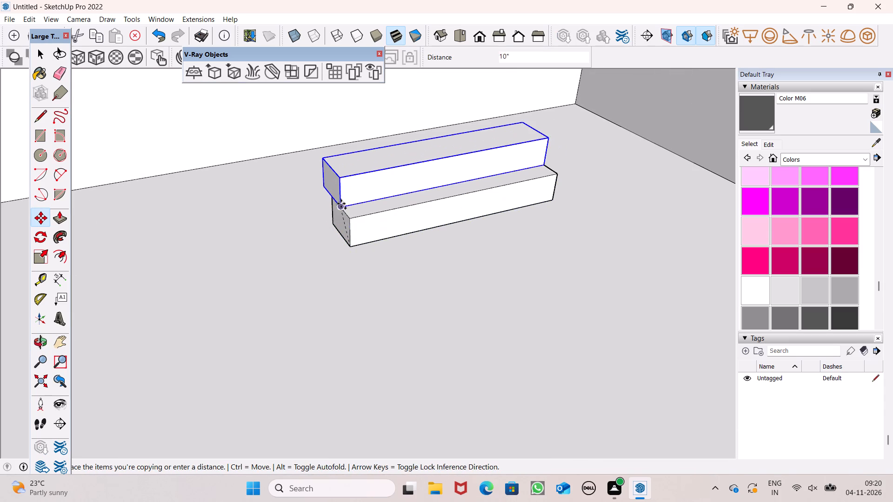
left_click_drag(341, 204, 338, 198)
left_click_drag(335, 198, 335, 197)
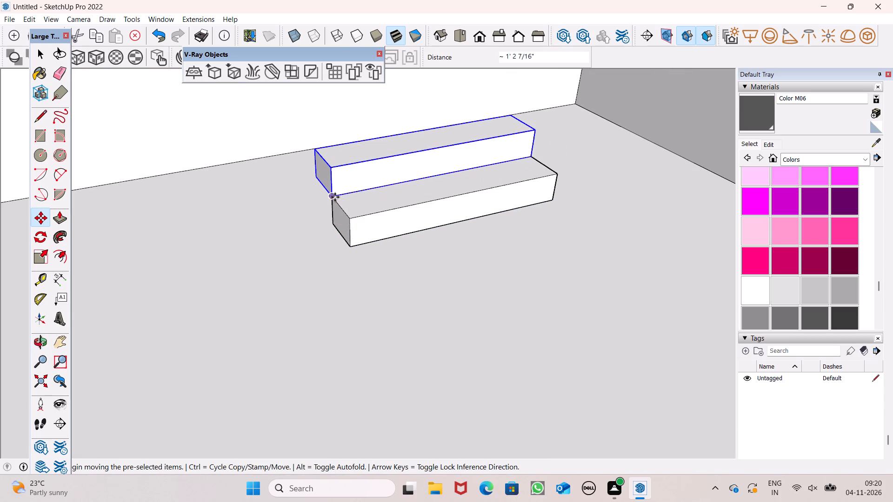
left_click_drag(335, 197, 318, 147)
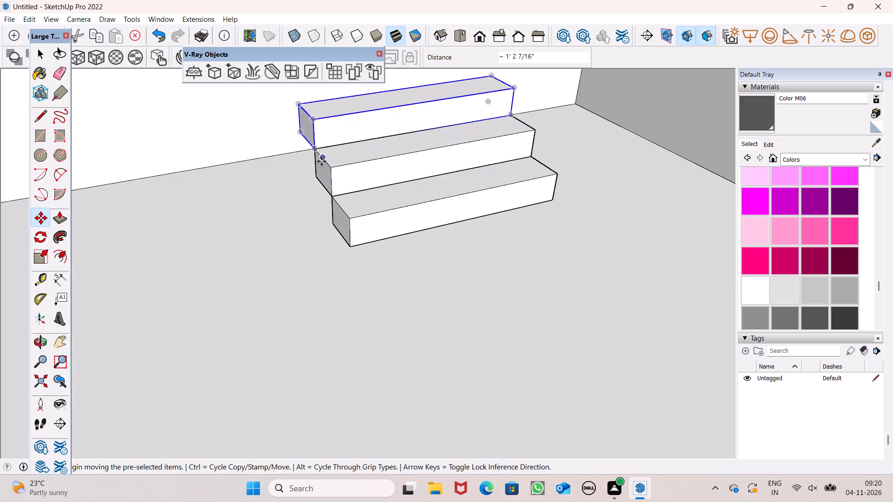
scroll(326, 186, "down", 7)
key("space")
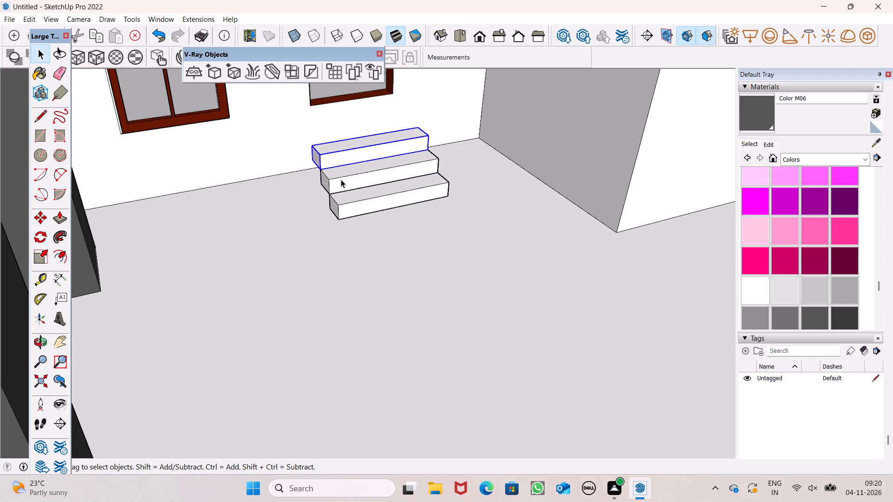
Copy the top block up and back, corner to corner, to add a fourth stair step.
scroll(338, 199, "down", 14)
middle_click_drag(400, 229, 359, 185)
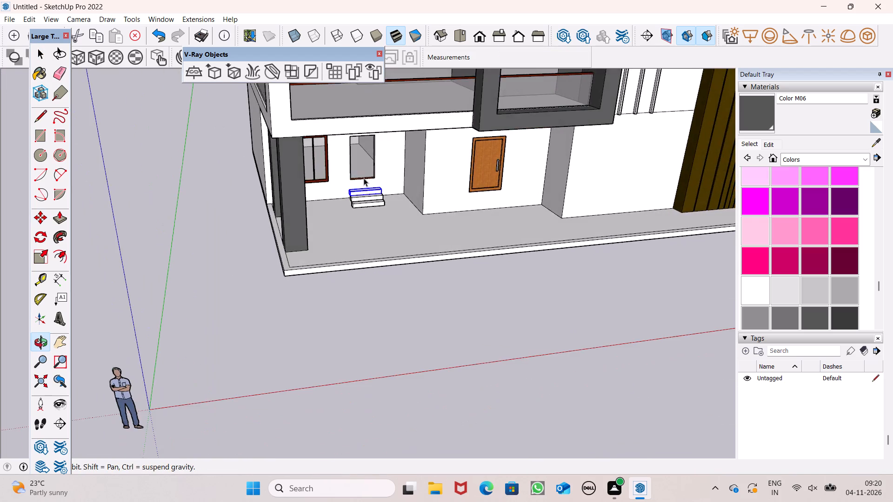
scroll(364, 178, "up", 8)
middle_click_drag(369, 204, 385, 217)
scroll(385, 217, "up", 1)
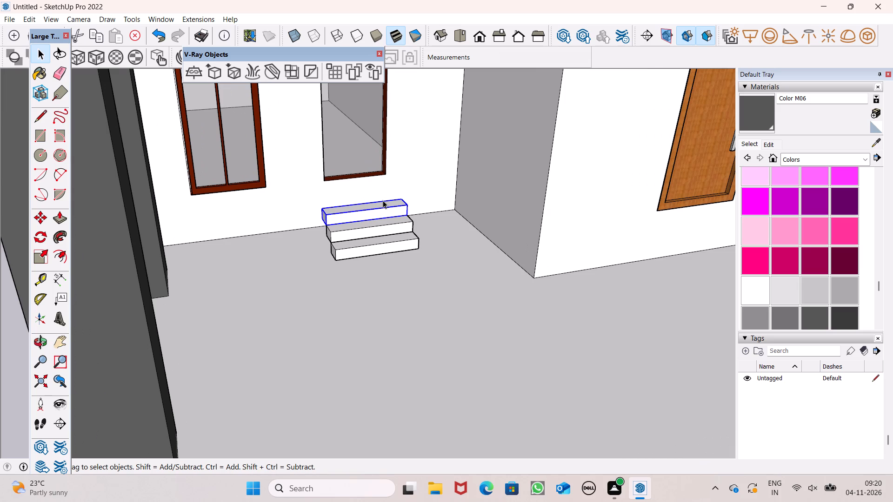
middle_click_drag(378, 198, 423, 227)
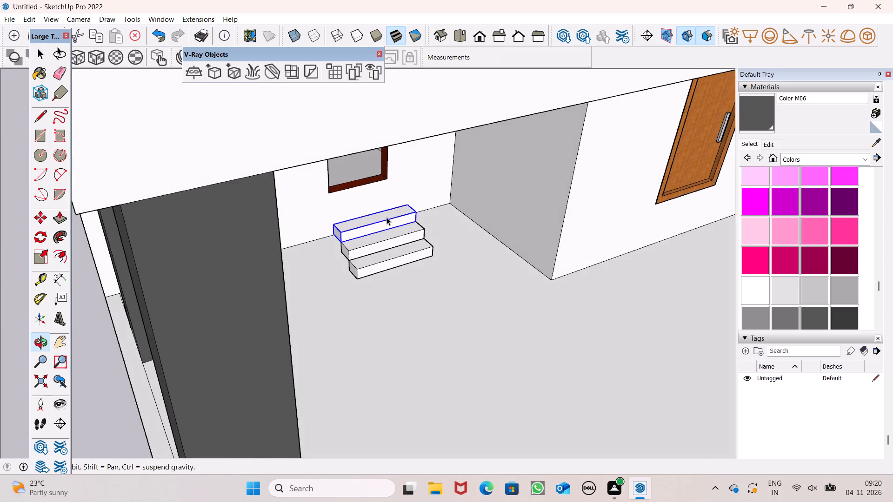
scroll(373, 218, "up", 7)
scroll(320, 231, "up", 4)
middle_click_drag(329, 262, 413, 263)
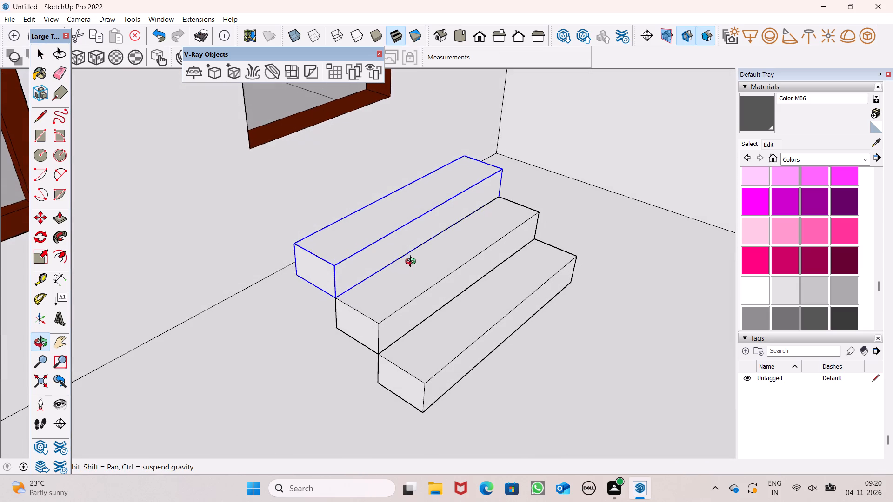
middle_click_drag(413, 263, 413, 262)
scroll(413, 262, "up", 1)
key("m")
key("Return")
scroll(290, 271, "up", 2)
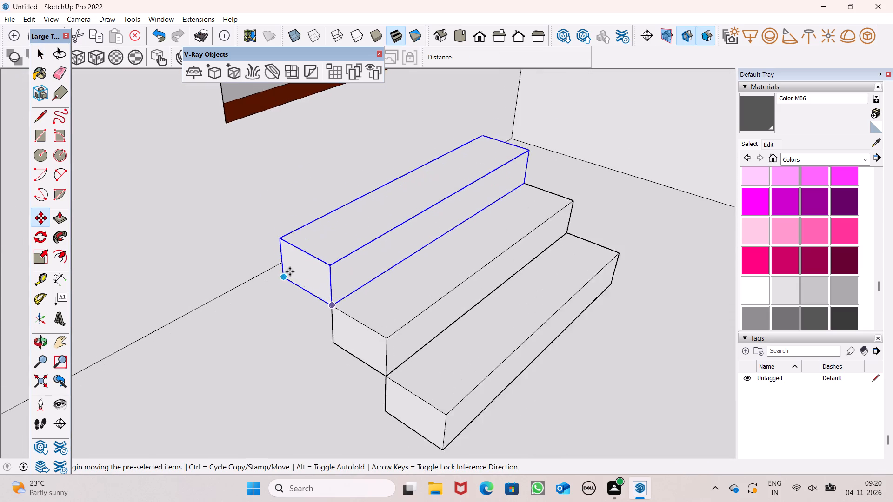
scroll(290, 271, "up", 3)
left_click_drag(350, 321, 320, 236)
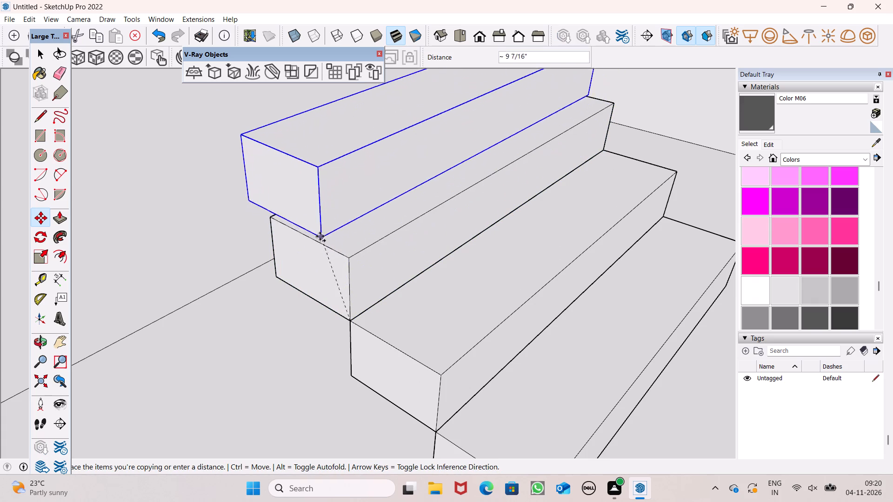
left_click_drag(320, 236, 275, 221)
scroll(275, 229, "down", 7)
key("space")
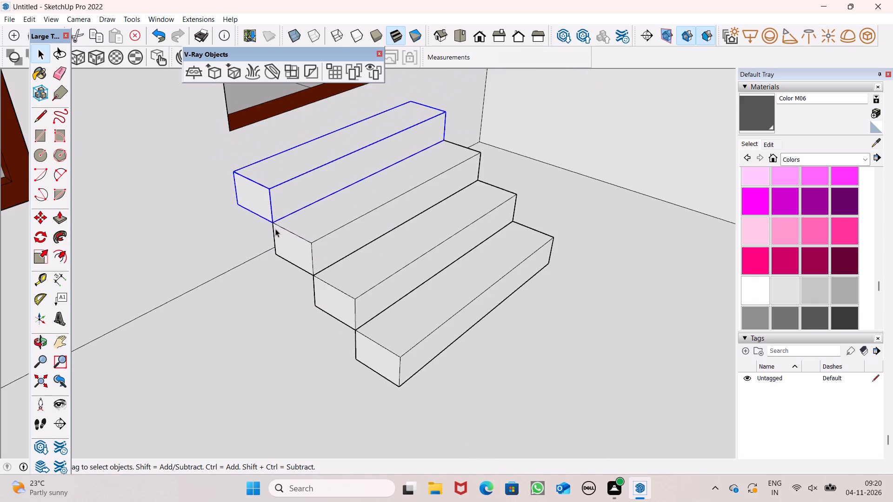
Select all four stair blocks beneath the window and combine them into a single group.
key("space")
scroll(280, 222, "down", 11)
middle_click_drag(369, 271, 243, 246)
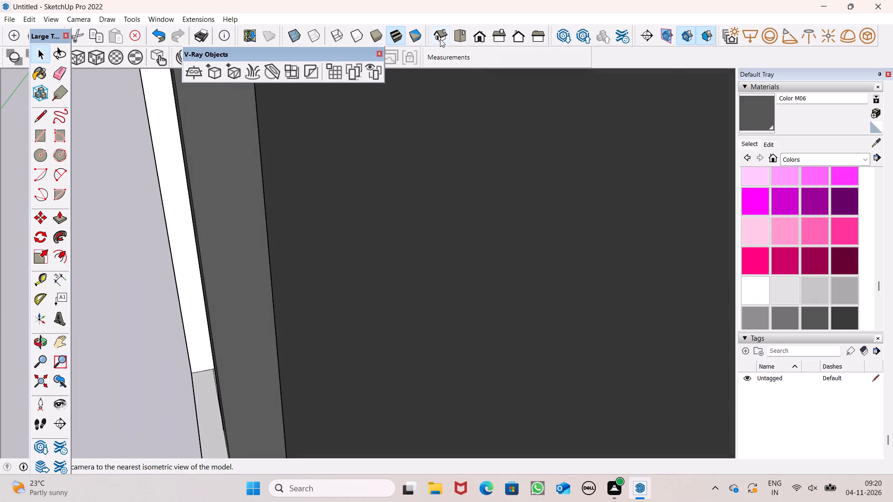
left_click(477, 36)
scroll(486, 194, "down", 19)
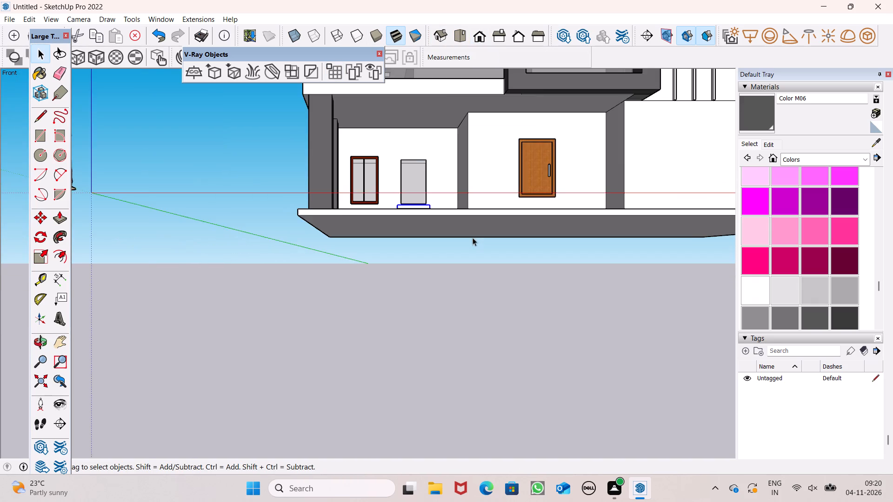
left_click(447, 280)
middle_click_drag(444, 249, 487, 344)
scroll(452, 249, "up", 8)
scroll(430, 202, "up", 3)
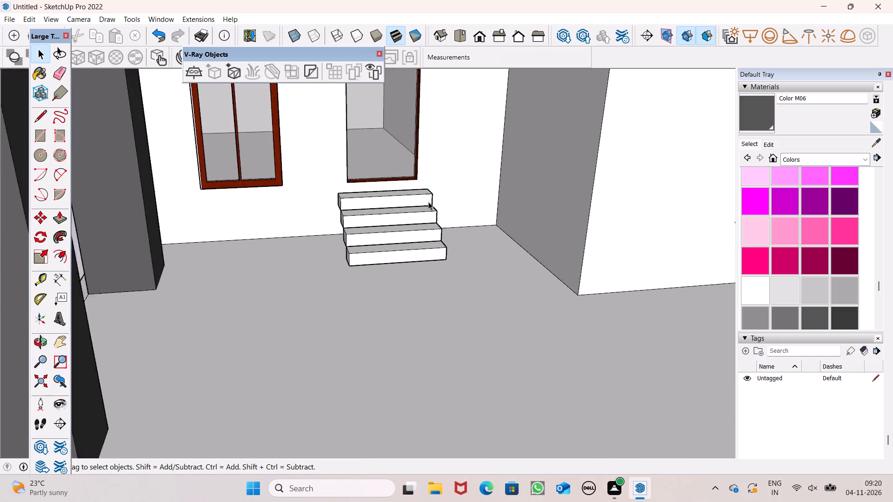
scroll(428, 202, "up", 5)
scroll(364, 208, "up", 3)
left_click(360, 192)
left_click(373, 223, "ctrl")
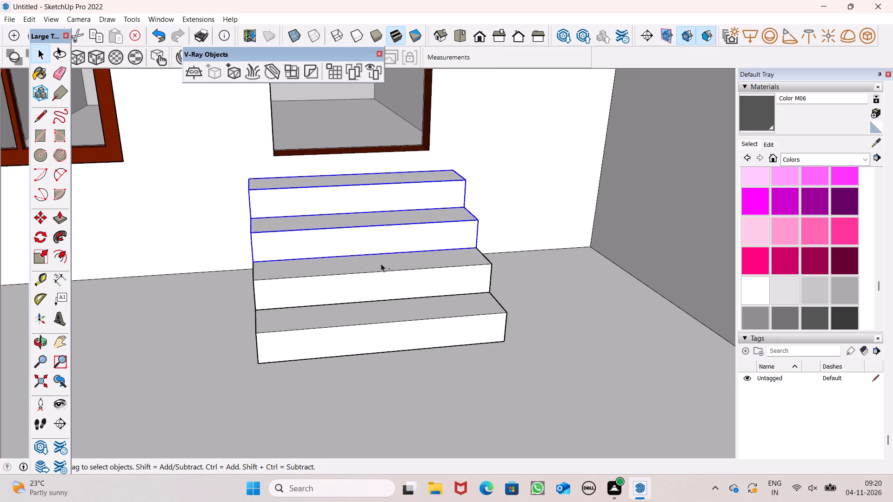
left_click(383, 271, "ctrl")
left_click(394, 321, "ctrl")
right_click(391, 300, "ctrl")
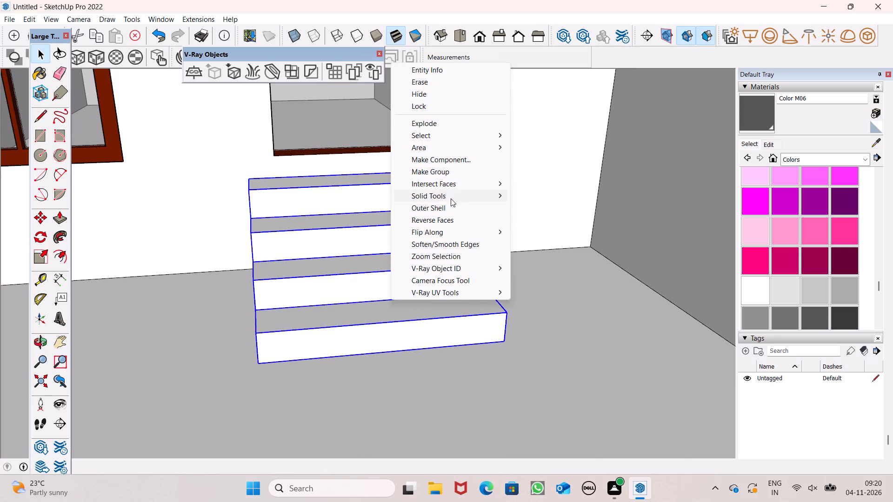
left_click(446, 174, "ctrl")
scroll(430, 202, "down", 5)
Make a single group from the four selected stair blocks.
left_click(430, 170)
Move the stair group about 1' 3 3/16" back so its rear bottom corner meets the base of the wall.
scroll(429, 191, "down", 3)
middle_click_drag(422, 235, 521, 243)
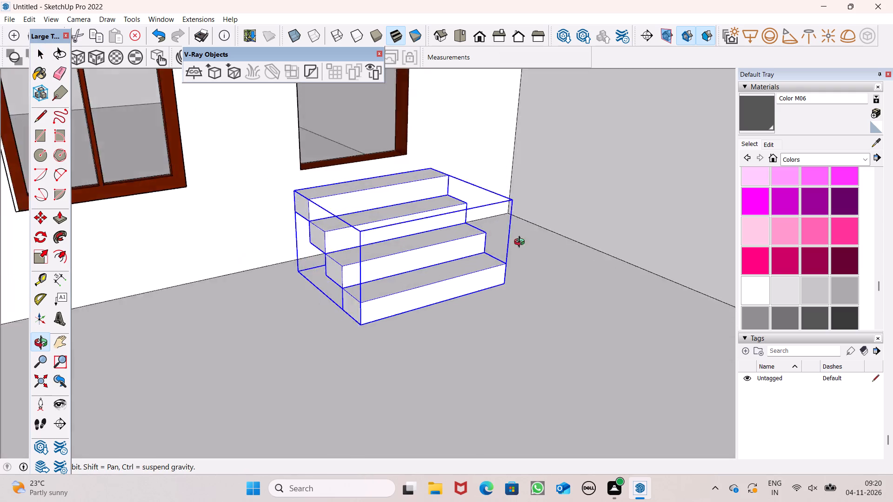
middle_click_drag(521, 243, 617, 238)
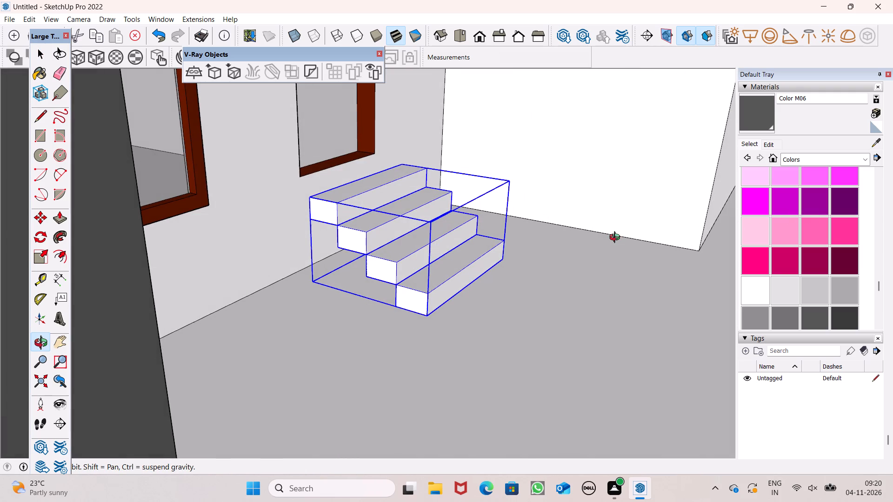
middle_click_drag(617, 238, 616, 239)
key("m")
key("Return")
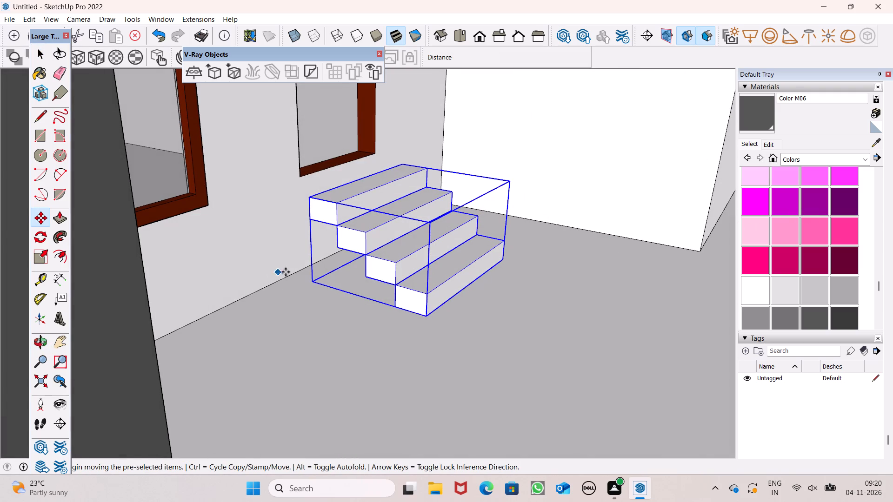
left_click_drag(315, 281, 308, 265)
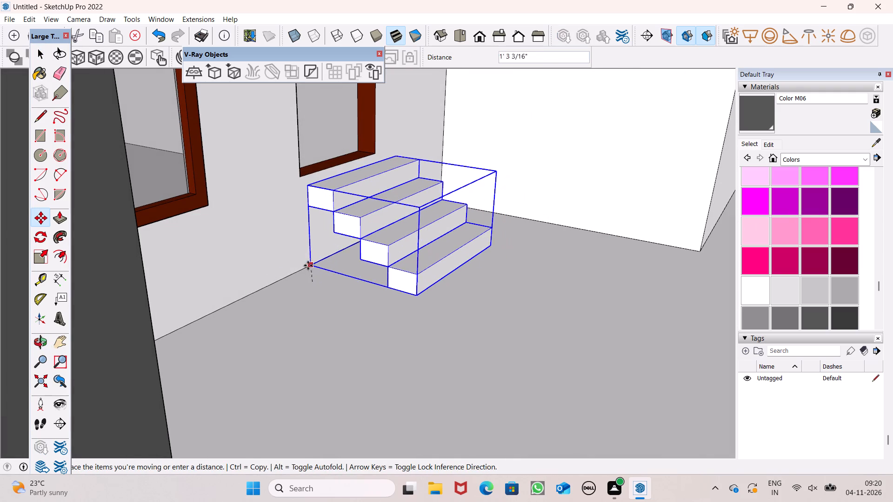
left_click_drag(308, 265, 305, 264)
Scale the stair group slightly taller along the blue axis so its top step rises to the opening's sill.
middle_click_drag(314, 308, 298, 272)
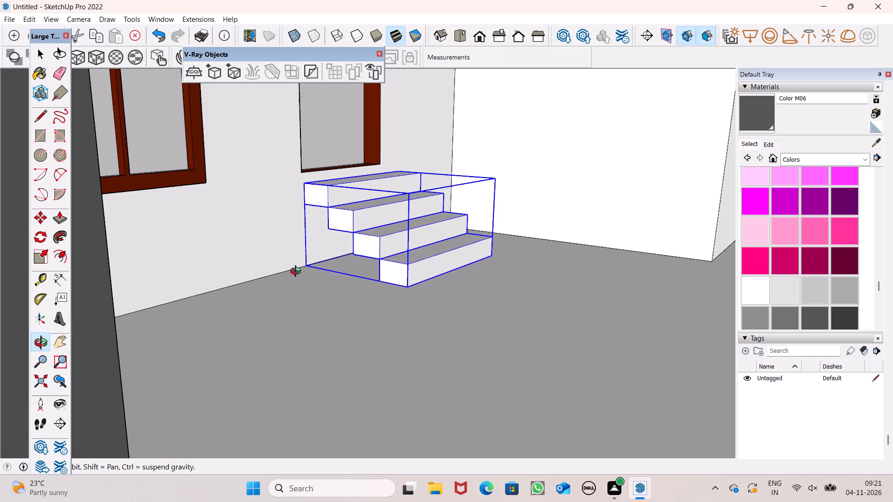
middle_click_drag(298, 272, 296, 338)
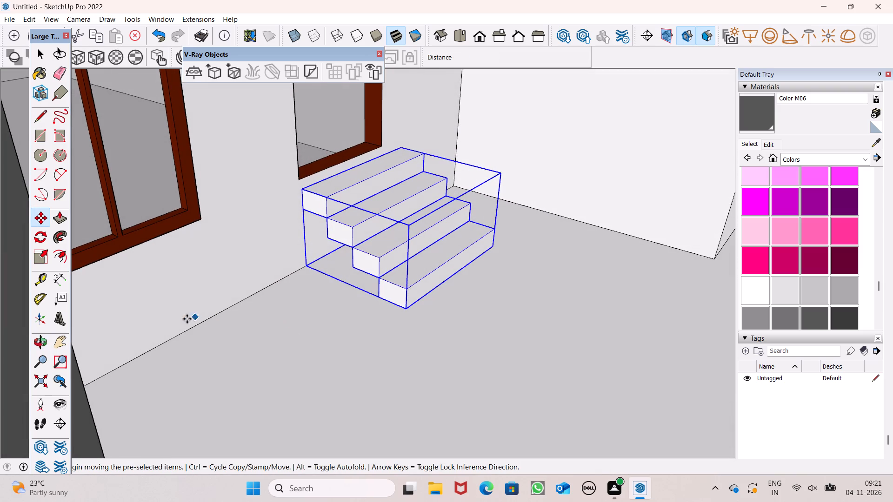
left_click(36, 257)
scroll(149, 201, "up", 1)
scroll(300, 156, "up", 5)
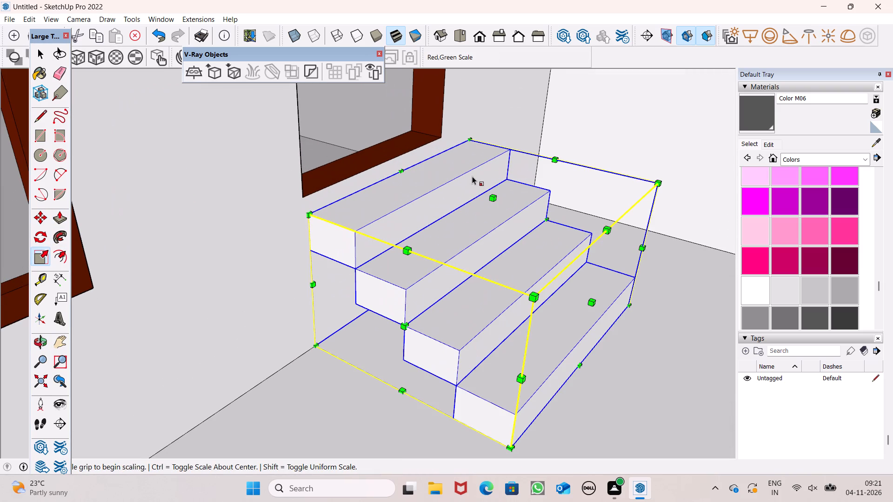
left_click_drag(492, 196, 492, 189)
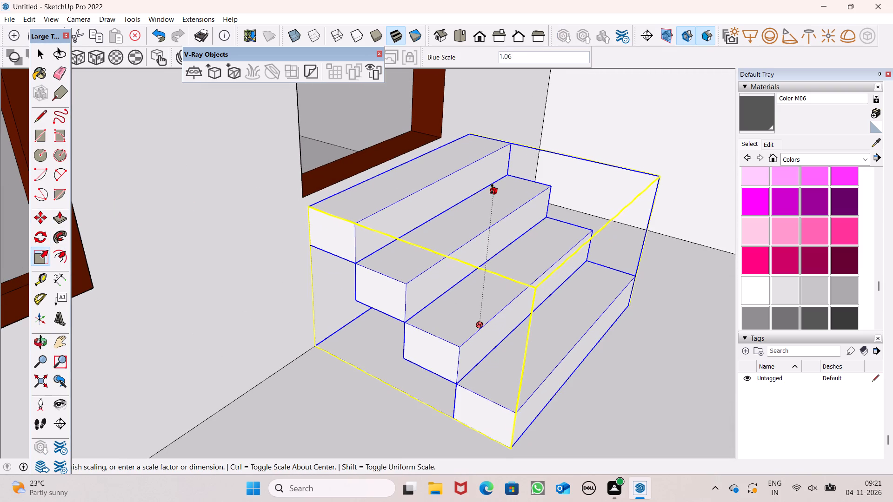
left_click_drag(492, 189, 483, 179)
scroll(462, 182, "down", 13)
scroll(367, 192, "up", 1)
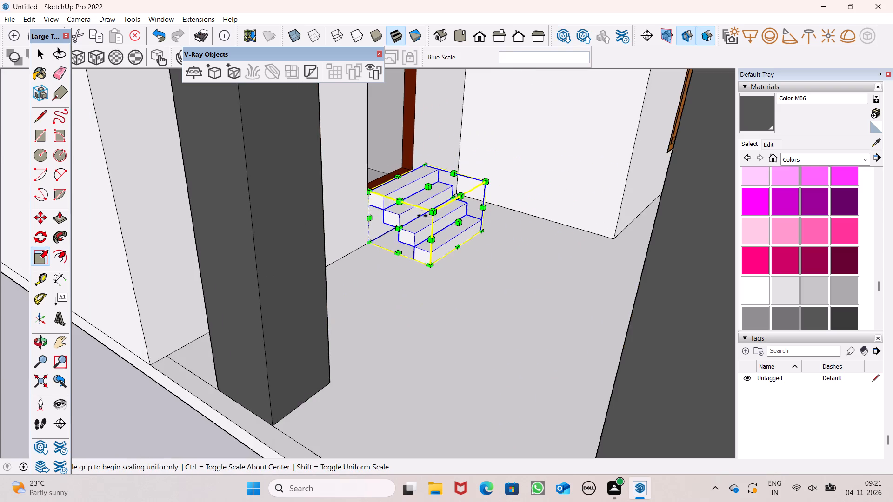
middle_click_drag(422, 216, 338, 216)
scroll(338, 216, "up", 1)
key("space")
scroll(338, 209, "down", 6)
scroll(338, 209, "up", 1)
scroll(407, 188, "down", 7)
middle_click_drag(553, 218, 435, 246)
scroll(444, 246, "up", 1)
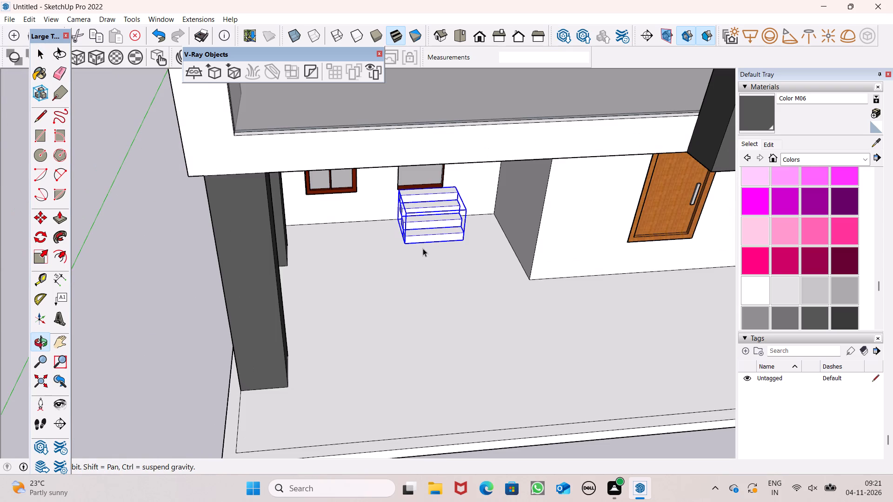
left_click(160, 307)
Explode the stair group on the porch back into its separate step blocks.
middle_click_drag(430, 255, 451, 245)
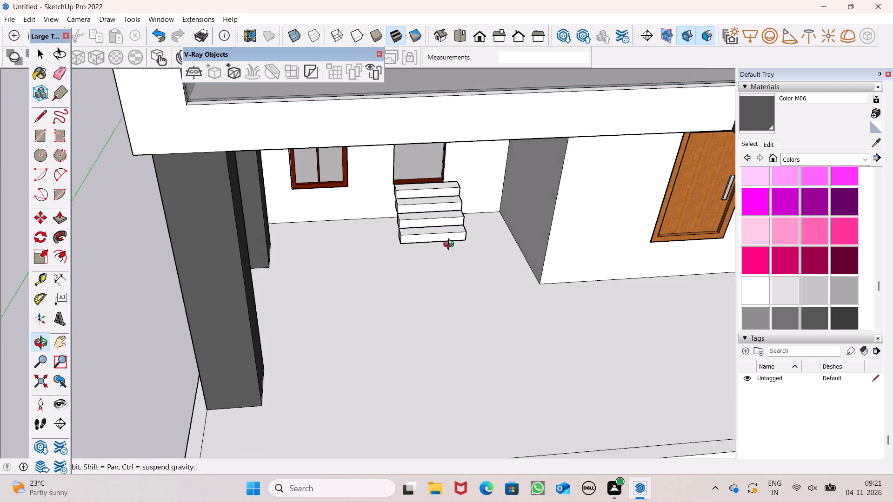
middle_click_drag(451, 245, 629, 198)
scroll(629, 198, "up", 1)
scroll(428, 223, "up", 2)
scroll(313, 247, "up", 6)
middle_click_drag(351, 240, 389, 240)
scroll(386, 228, "up", 7)
middle_click_drag(386, 225, 457, 226)
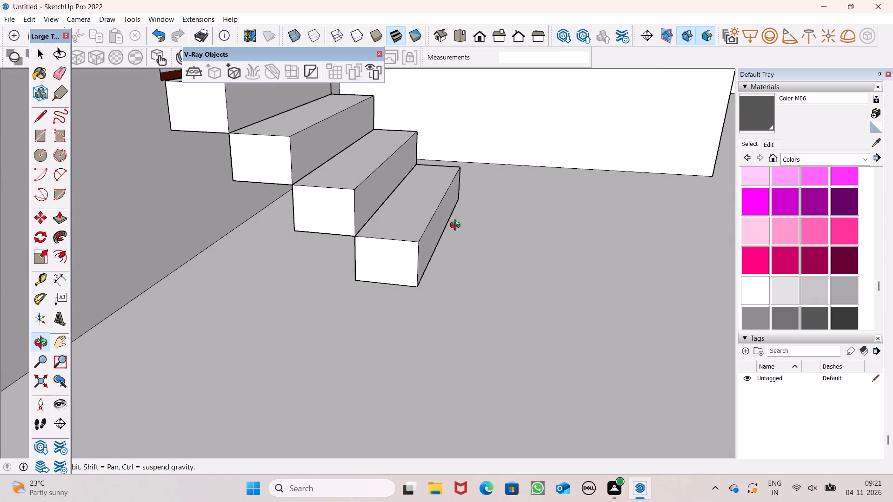
middle_click_drag(457, 226, 458, 226)
left_click(395, 205)
right_click(395, 205)
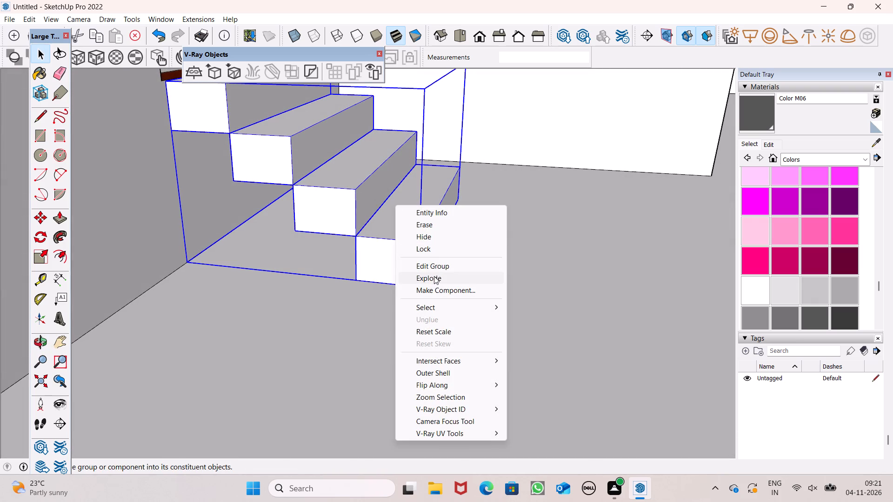
left_click(434, 276)
scroll(380, 244, "down", 4)
scroll(346, 227, "down", 6)
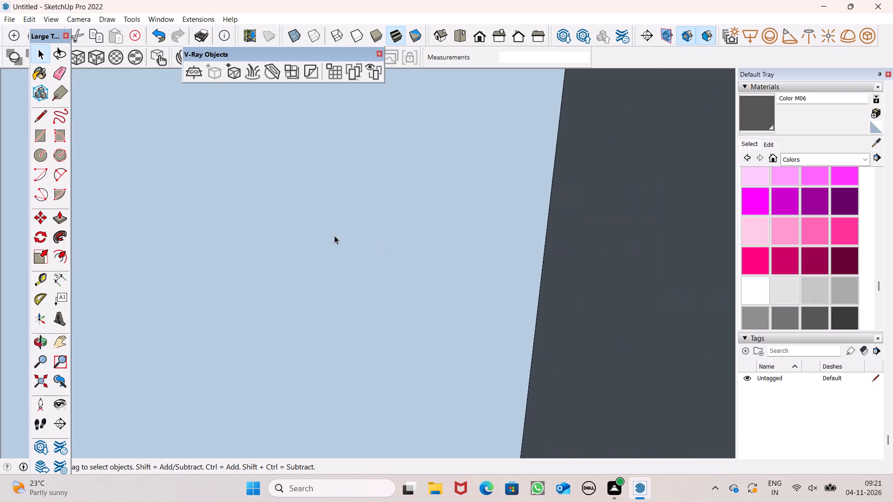
scroll(329, 223, "down", 20)
scroll(367, 228, "down", 14)
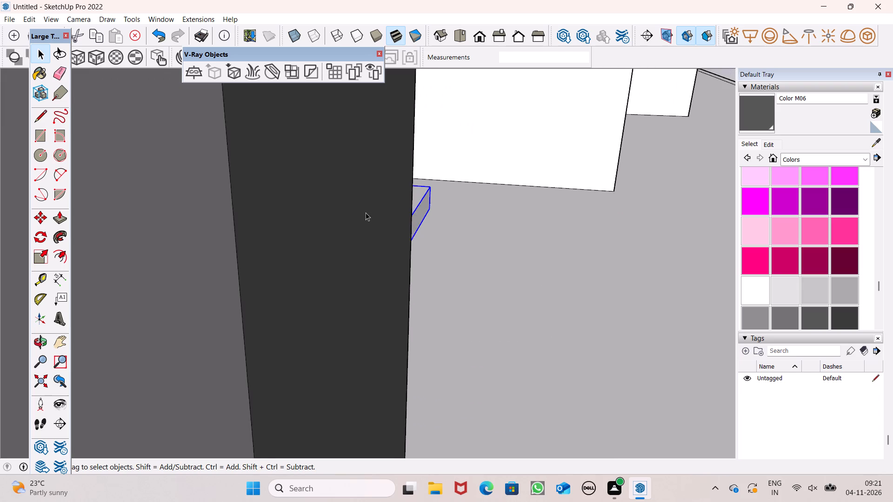
scroll(366, 212, "down", 7)
scroll(366, 212, "up", 1)
scroll(363, 217, "down", 7)
scroll(362, 214, "down", 16)
scroll(362, 211, "down", 7)
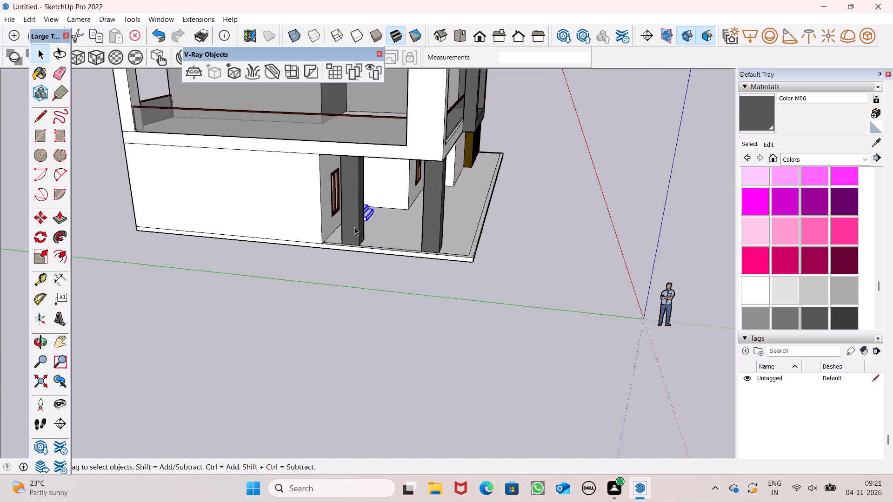
scroll(354, 227, "down", 3)
left_click(429, 284)
Select all four individual step blocks and explode them into loose geometry.
scroll(374, 230, "up", 6)
middle_click_drag(402, 229, 326, 225)
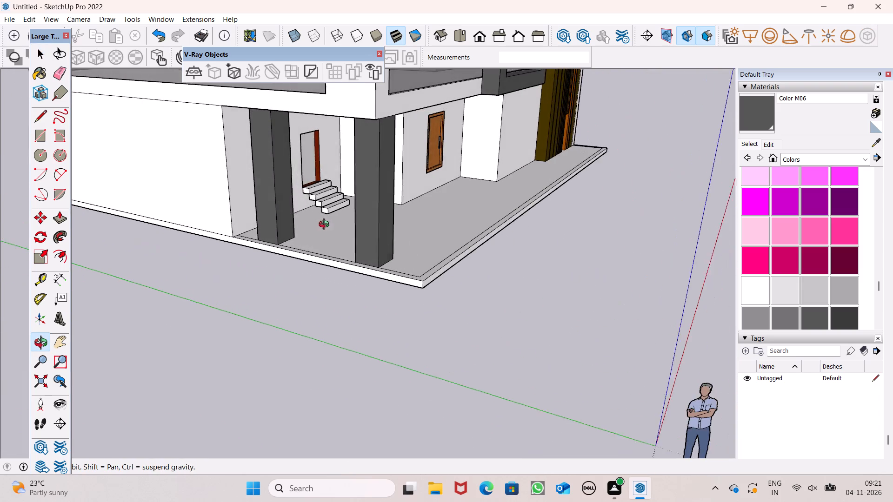
middle_click_drag(326, 225, 325, 225)
scroll(316, 177, "up", 12)
left_click(312, 201)
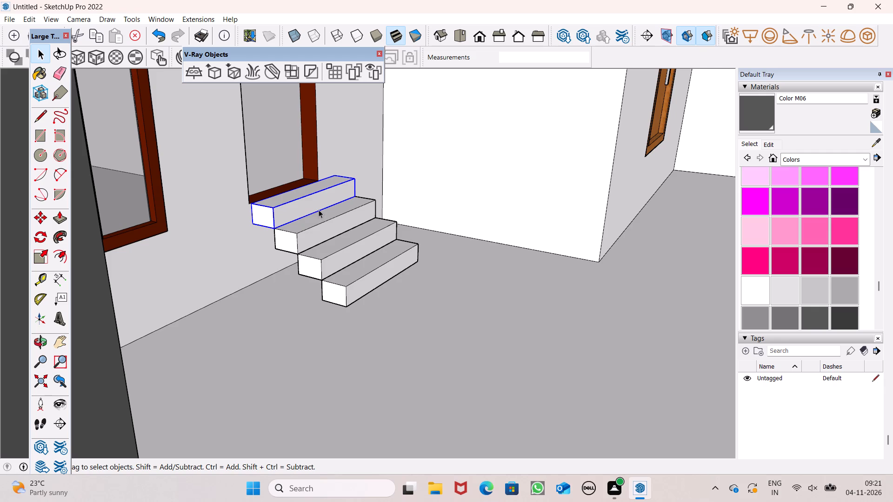
left_click(321, 218, "ctrl")
left_click(312, 239, "ctrl")
left_click(326, 262, "ctrl")
left_click(338, 288, "ctrl")
right_click(339, 283, "ctrl")
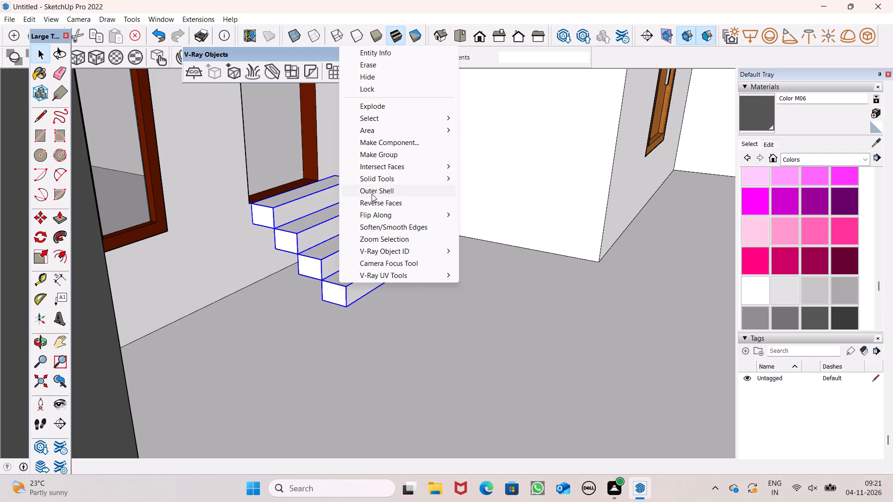
left_click(367, 107, "ctrl")
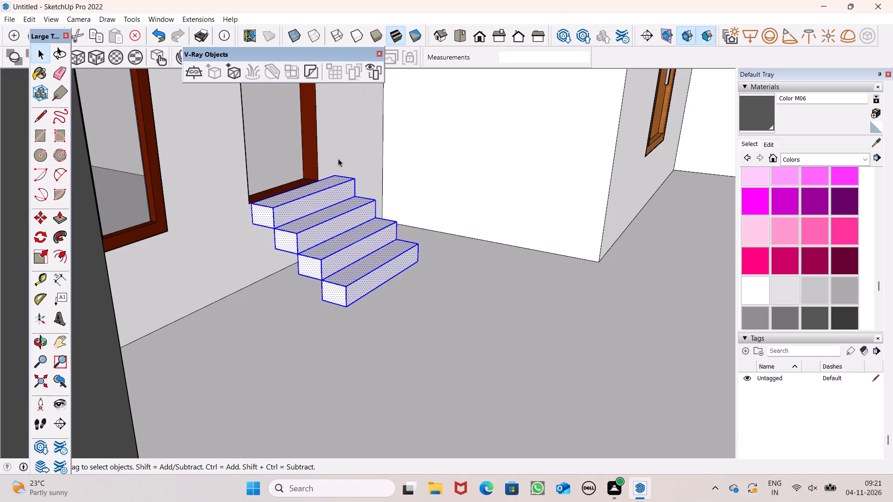
scroll(332, 172, "down", 10)
left_click(497, 401)
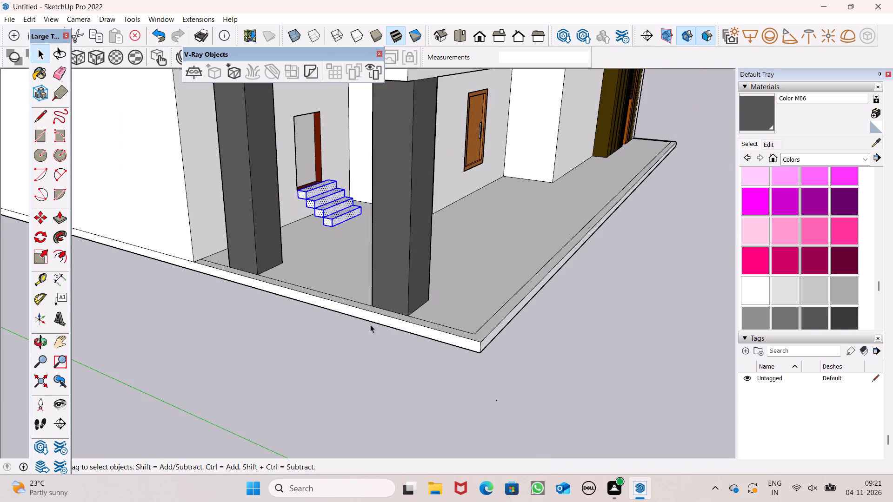
Close a face under the steps with a vertical line about 2' 2 7/8" down the wall and a 3' line along the floor.
middle_click_drag(378, 324, 445, 310)
scroll(347, 226, "up", 12)
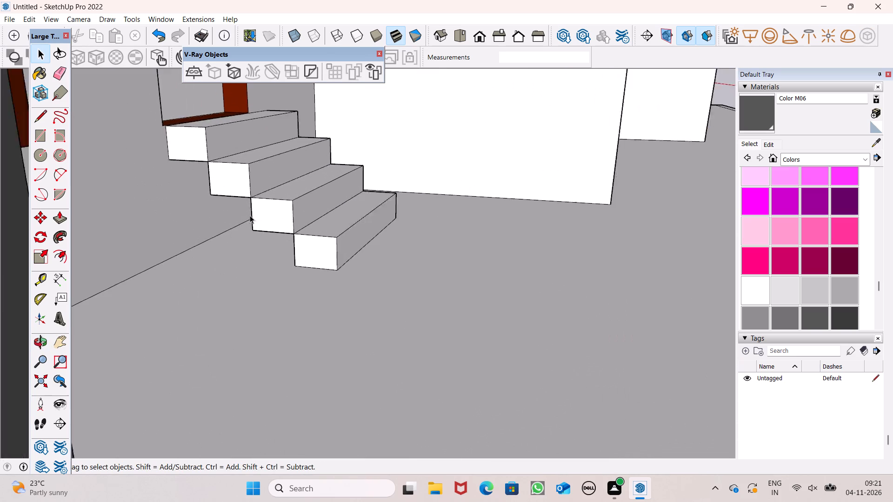
scroll(250, 215, "up", 4)
middle_click_drag(271, 216, 362, 149)
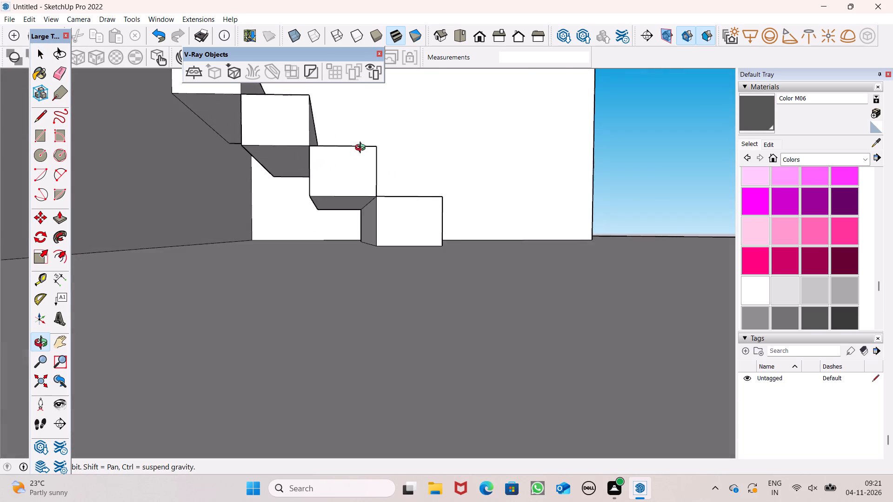
middle_click_drag(362, 149, 366, 158)
scroll(366, 159, "up", 1)
left_click(36, 117)
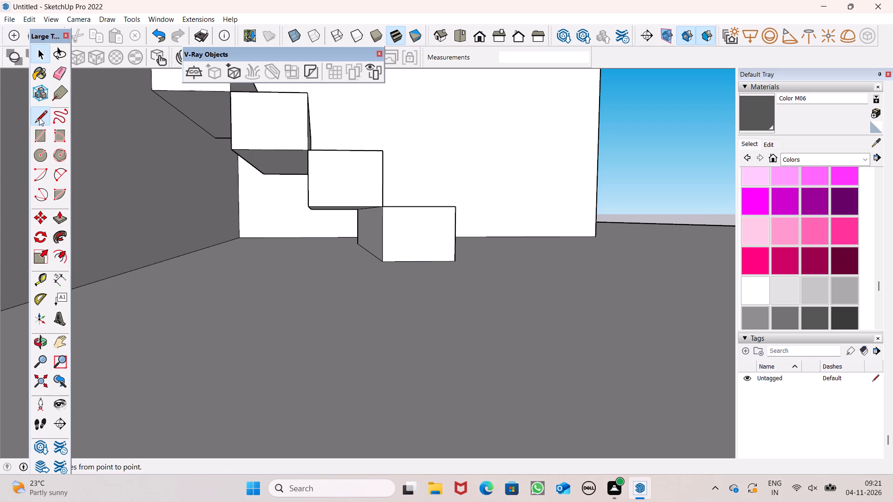
middle_click_drag(236, 178, 264, 184)
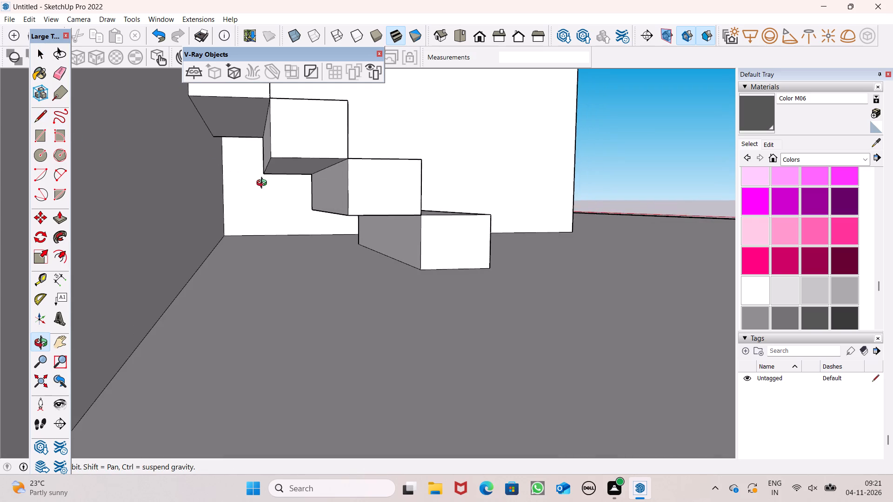
middle_click_drag(264, 184, 260, 180)
left_click(215, 139)
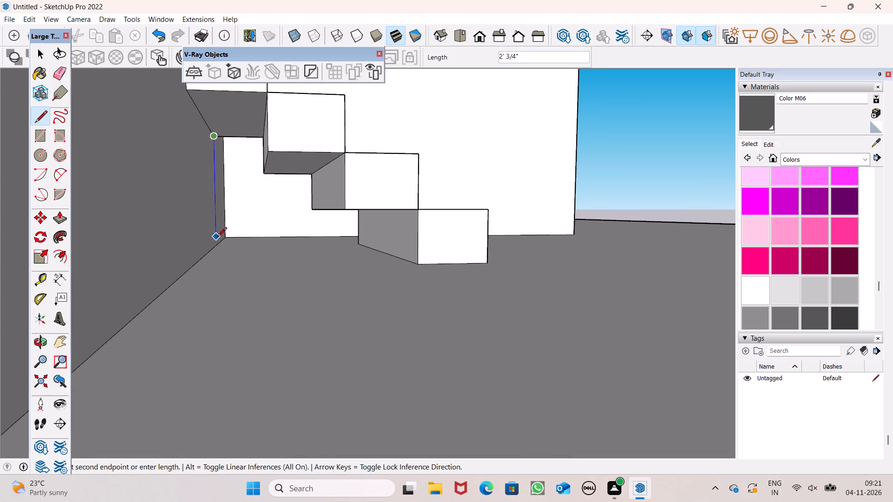
left_click(218, 246)
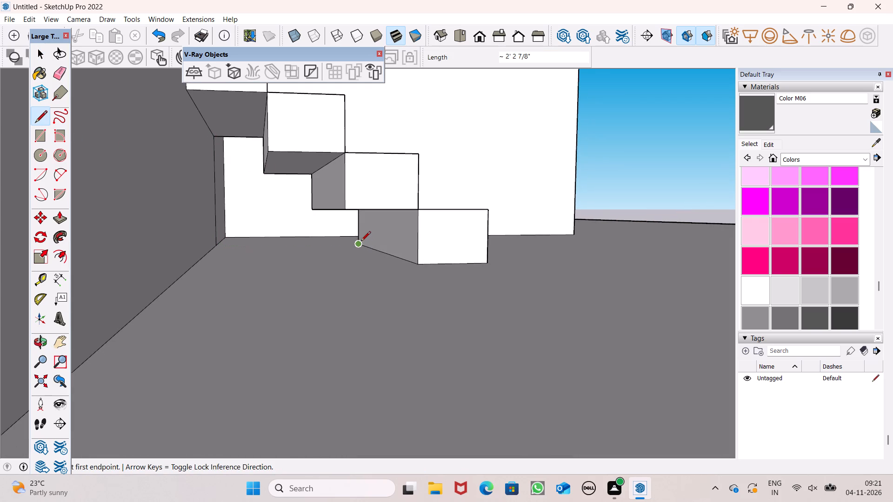
left_click(215, 245)
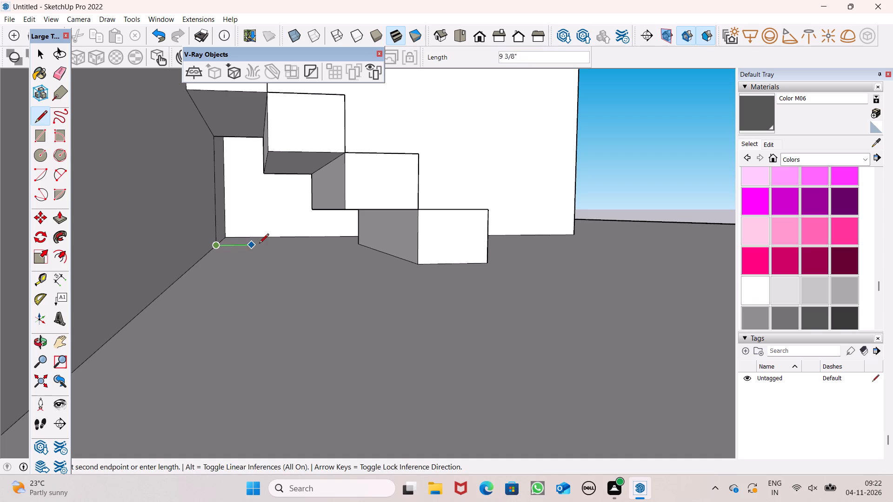
left_click(355, 242)
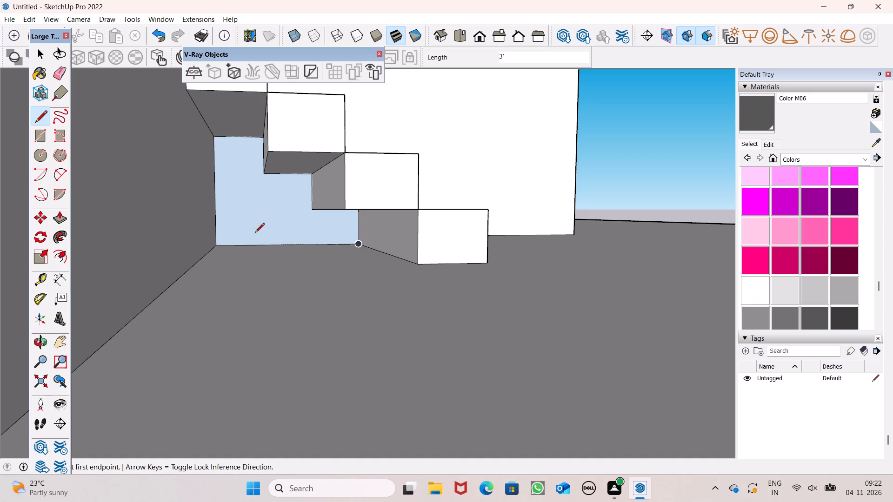
Push/Pull the new face beneath the steps across their width, flush with the stair's opposite side.
left_click(64, 216)
middle_click_drag(360, 247, 344, 271)
left_click_drag(278, 220, 323, 237)
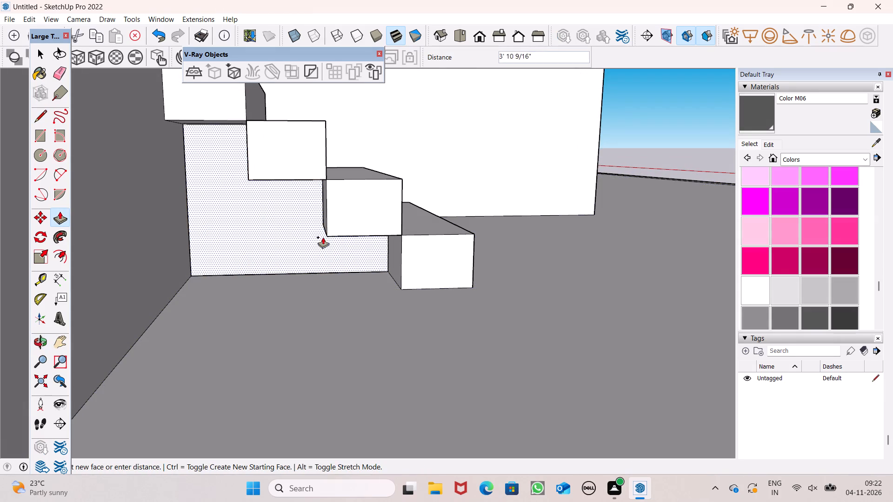
left_click_drag(323, 237, 330, 235)
key("space")
Examine the solid staircase from its side, from the front view and from across the porch.
scroll(334, 226, "down", 3)
middle_click_drag(359, 234, 331, 274)
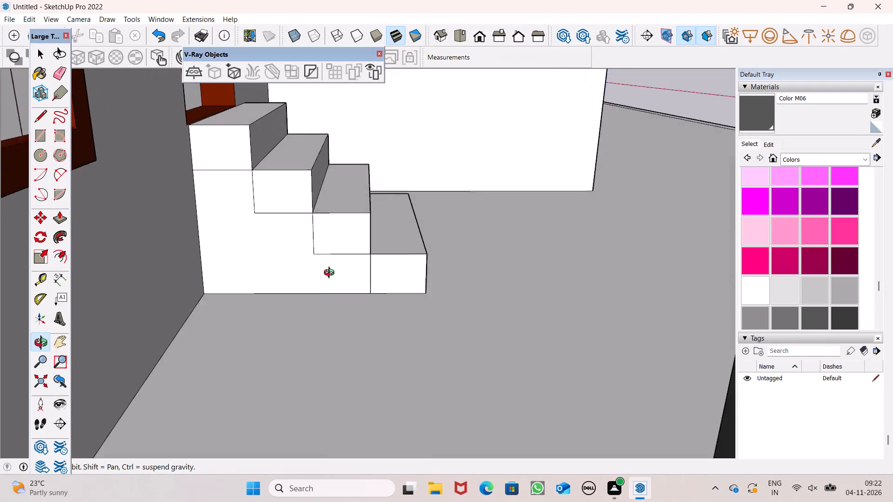
middle_click_drag(331, 274, 323, 275)
middle_click_drag(307, 255, 467, 238)
left_click(478, 44)
scroll(506, 135, "down", 5)
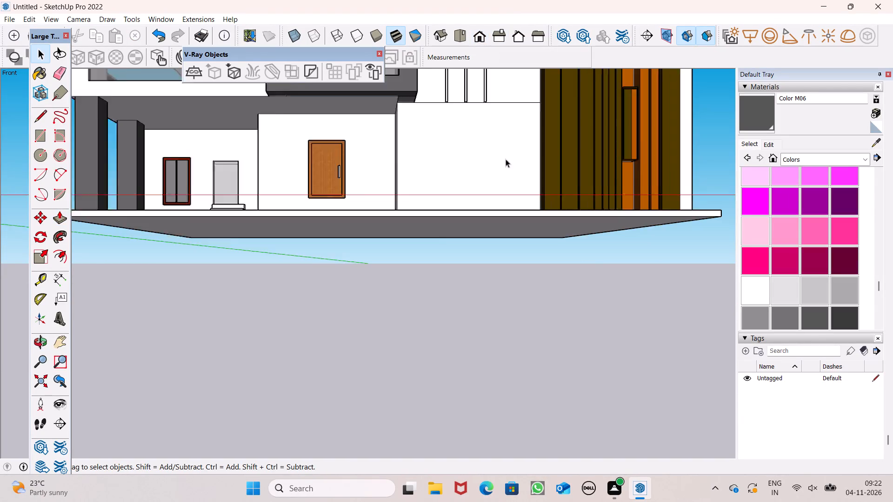
scroll(506, 159, "down", 8)
middle_click_drag(465, 206, 407, 289)
scroll(313, 225, "up", 8)
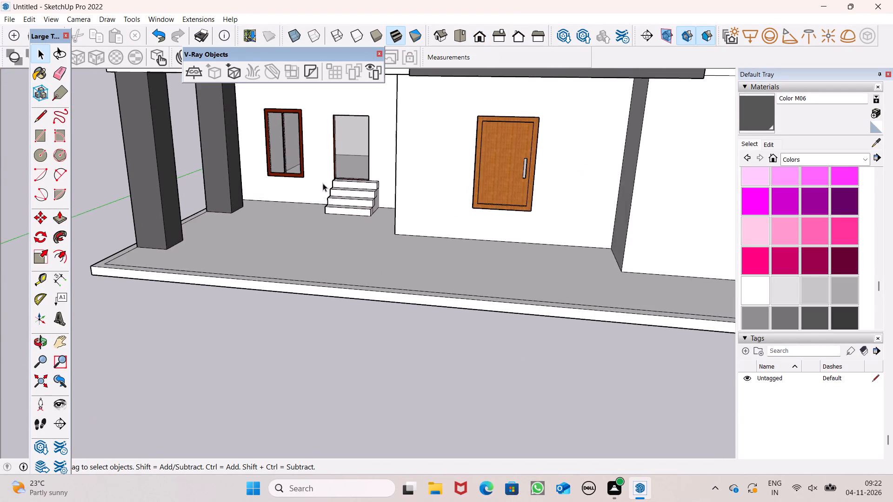
scroll(327, 183, "up", 9)
middle_click_drag(412, 207, 364, 208)
scroll(365, 208, "up", 1)
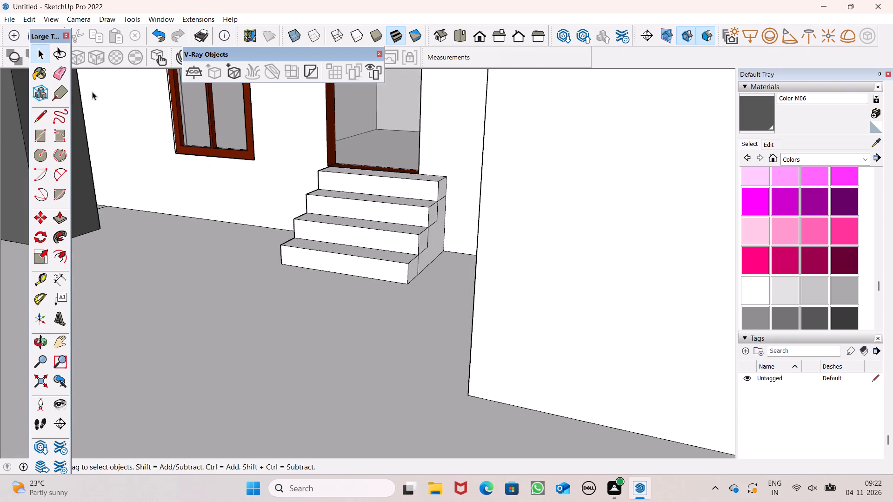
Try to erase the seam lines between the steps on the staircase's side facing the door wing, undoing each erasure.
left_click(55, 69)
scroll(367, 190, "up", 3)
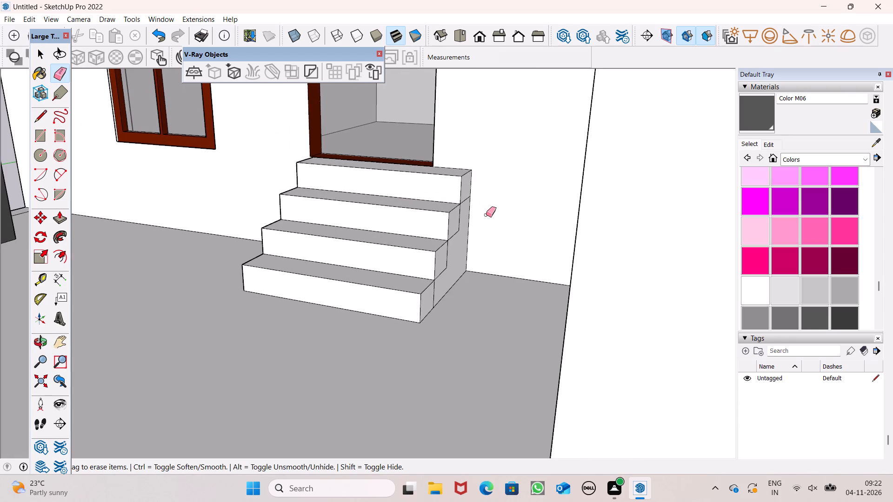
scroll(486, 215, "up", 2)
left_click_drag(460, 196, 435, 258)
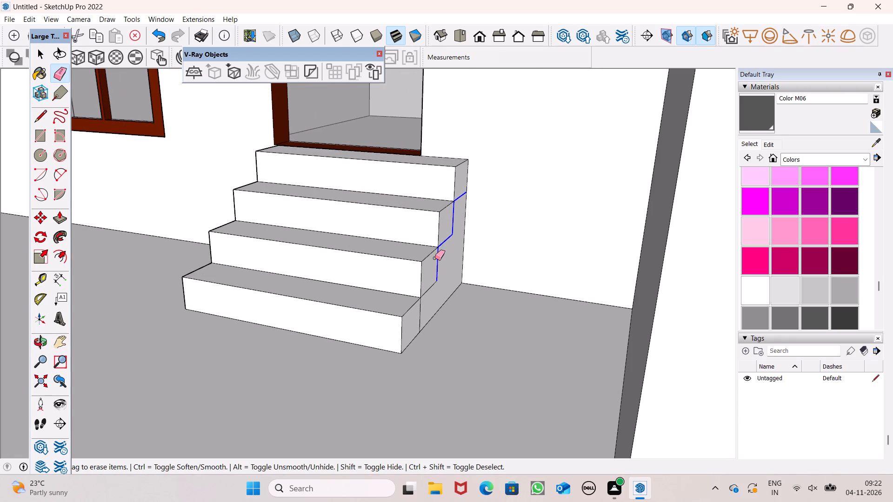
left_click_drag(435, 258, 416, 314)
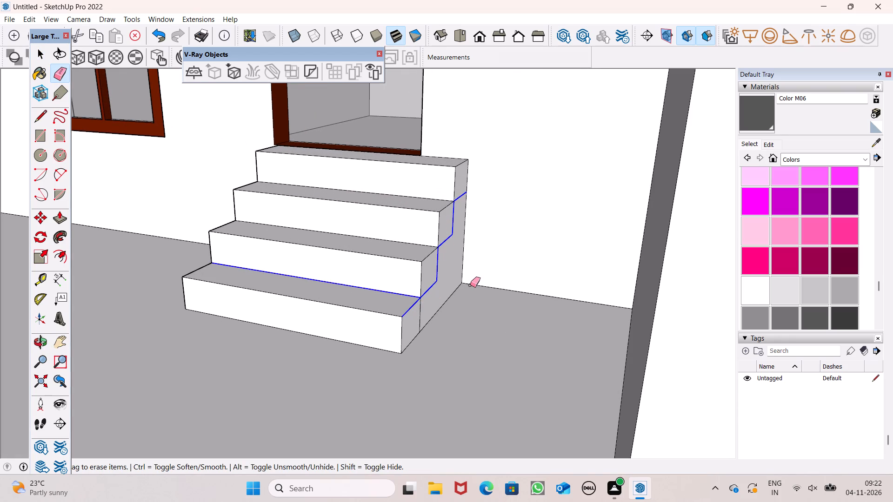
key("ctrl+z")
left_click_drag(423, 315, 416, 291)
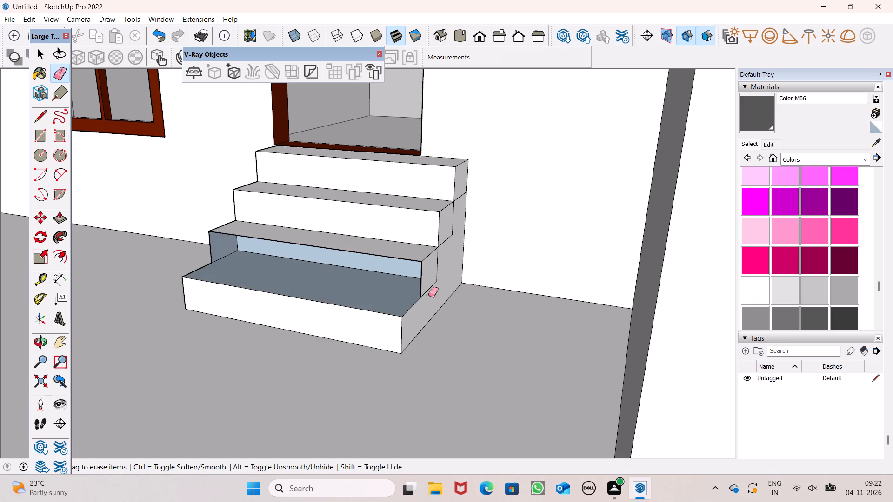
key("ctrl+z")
Erase the leftover seam lines between the steps on both side faces of the staircase.
scroll(438, 289, "up", 3)
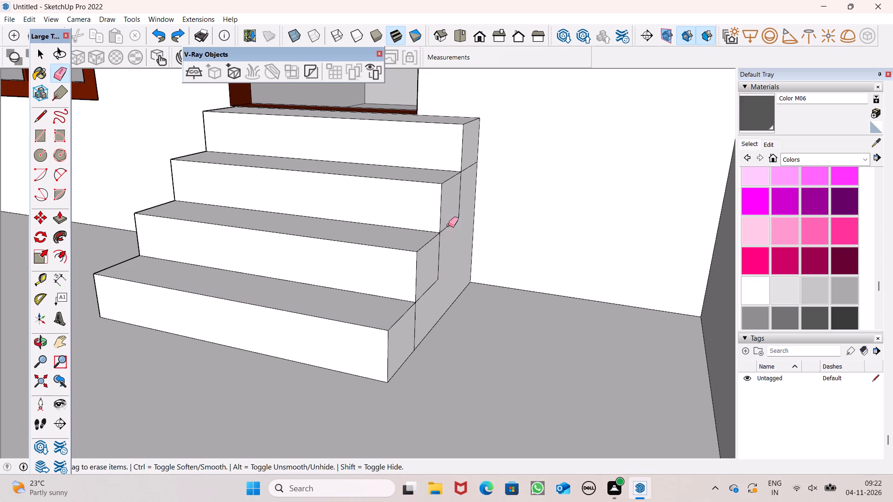
left_click_drag(468, 168, 453, 218)
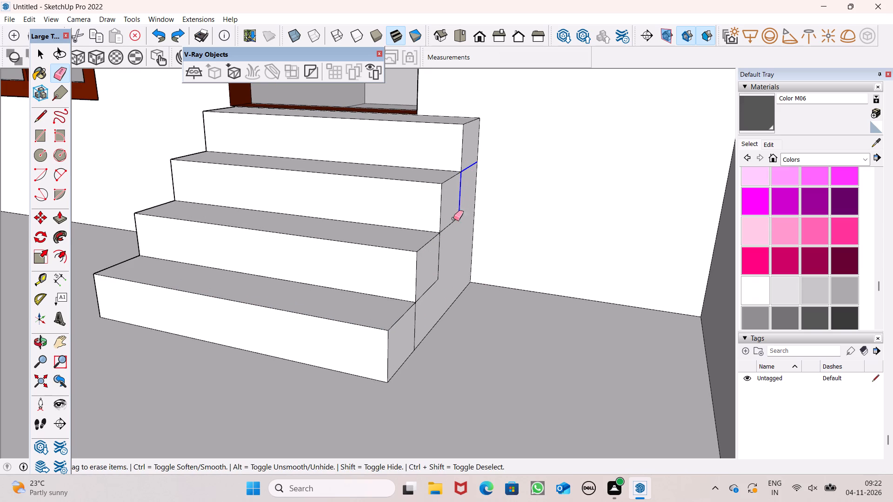
left_click_drag(453, 218, 413, 333)
scroll(441, 297, "down", 2)
middle_click_drag(466, 313, 799, 272)
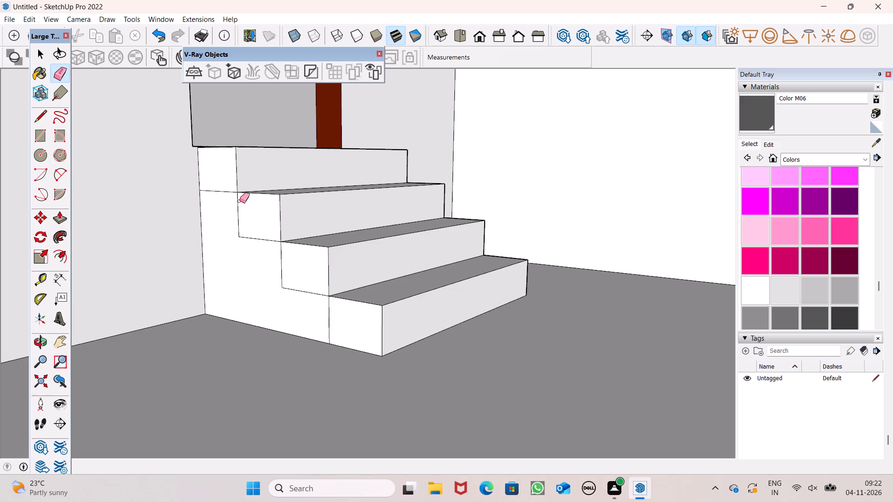
left_click_drag(227, 190, 287, 271)
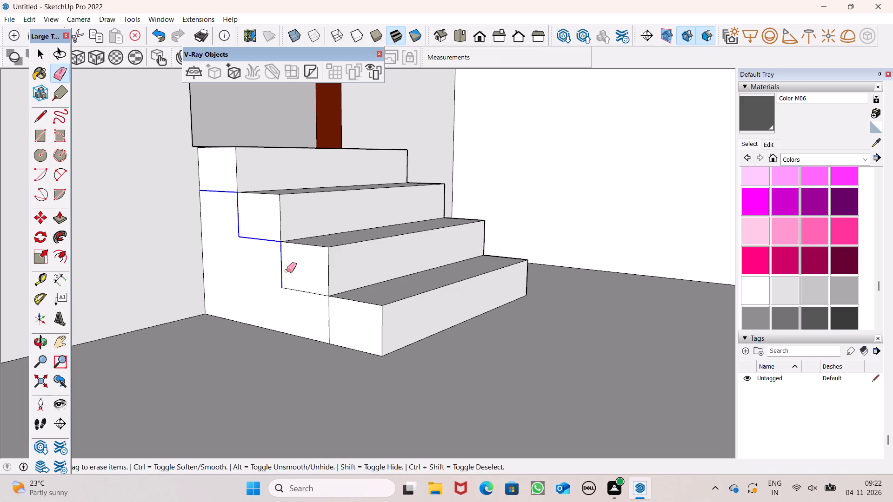
left_click_drag(287, 271, 340, 312)
key("space")
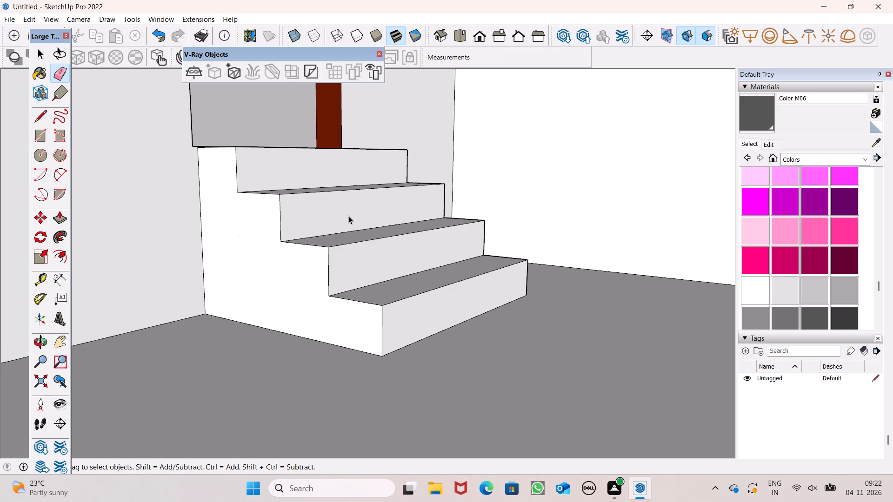
Push/Pull the staircase's window-side face outward by about 4 7/16".
scroll(348, 216, "down", 5)
middle_click_drag(368, 291, 120, 356)
middle_click_drag(415, 239, 524, 273)
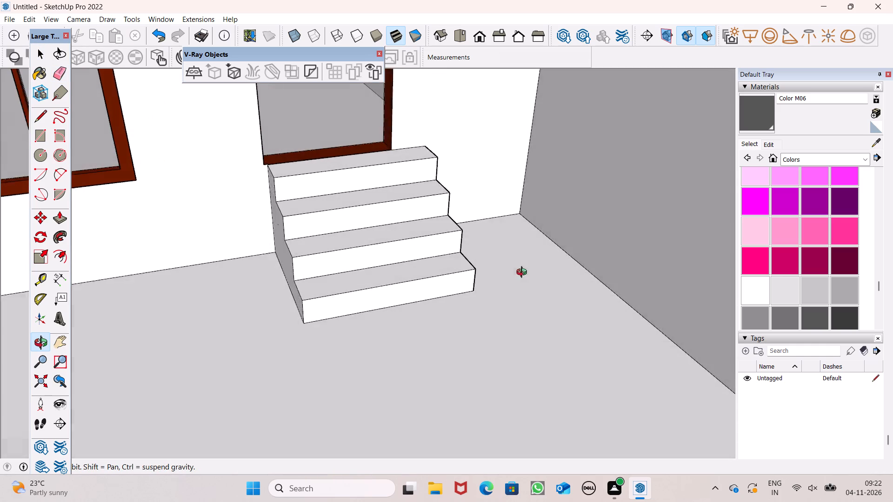
middle_click_drag(524, 273, 650, 284)
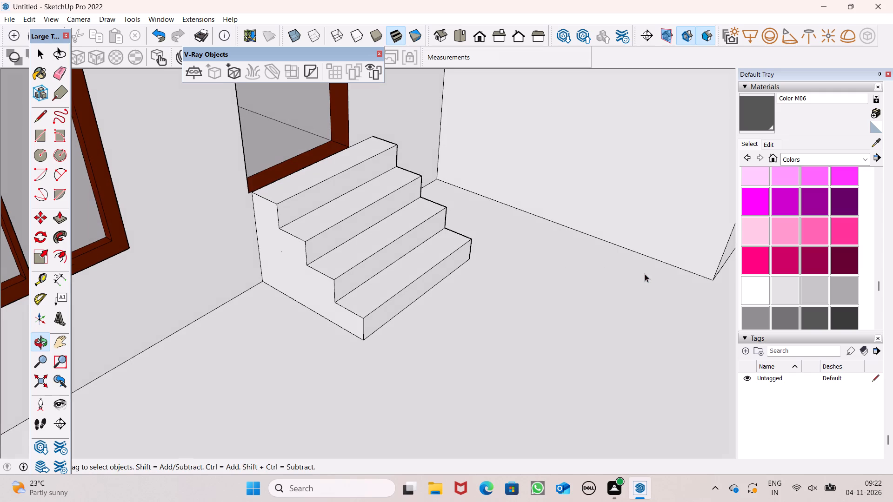
left_click(58, 225)
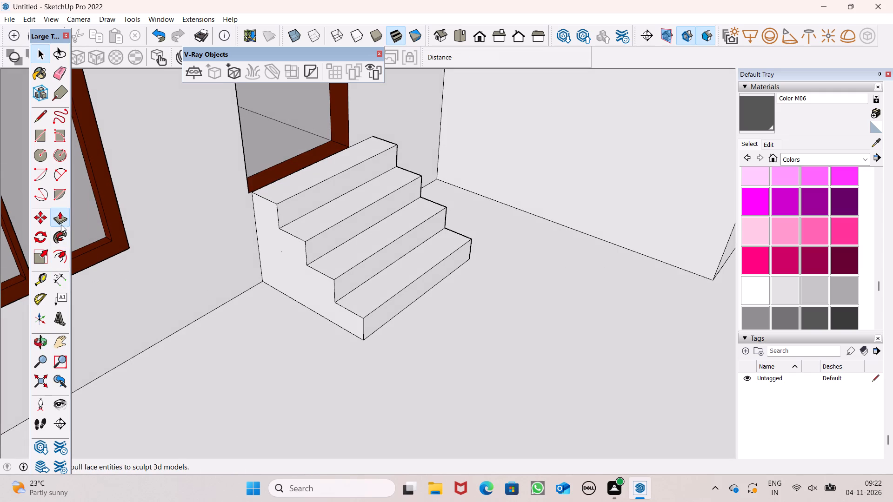
scroll(285, 267, "up", 2)
left_click_drag(285, 267, 278, 273)
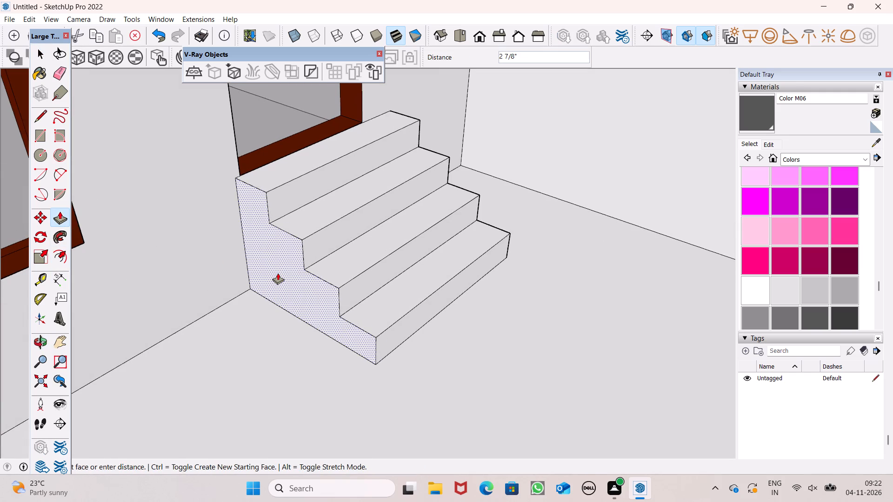
left_click_drag(278, 273, 272, 273)
Push/Pull the staircase's opposite side face, toward the door wing, inward by about 9 15/16".
scroll(267, 266, "down", 2)
middle_click_drag(385, 276, 51, 295)
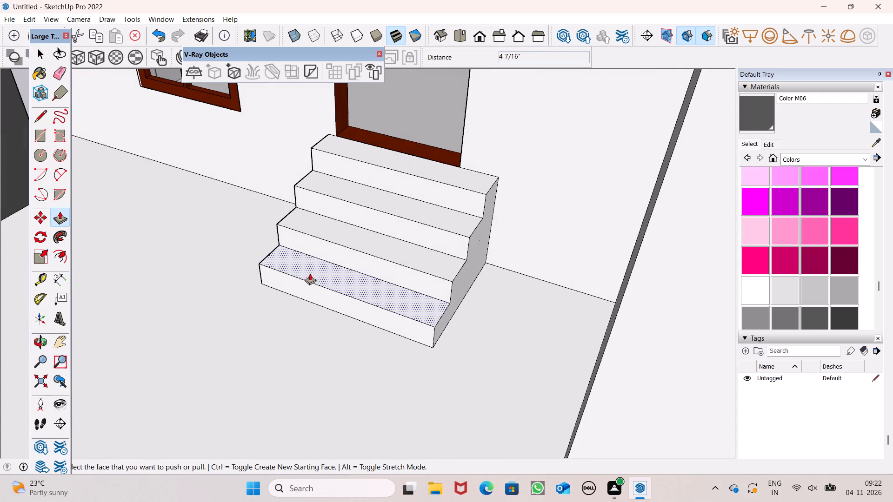
scroll(486, 227, "up", 1)
left_click_drag(484, 247, 472, 244)
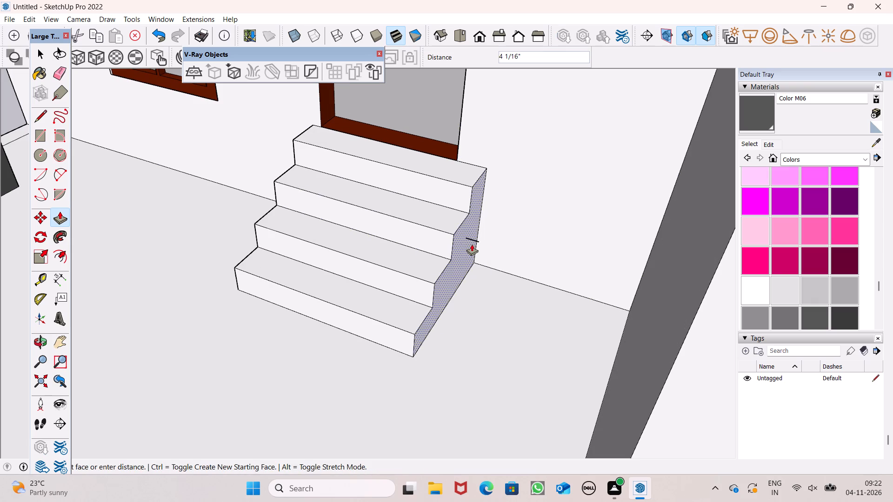
left_click_drag(472, 244, 455, 237)
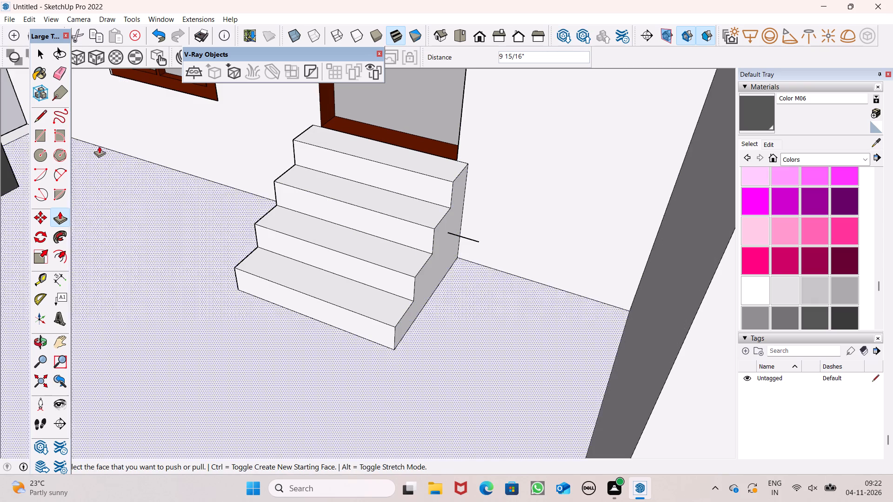
Erase the stray line sticking out of the staircase's side face.
left_click(61, 71)
left_click(472, 241)
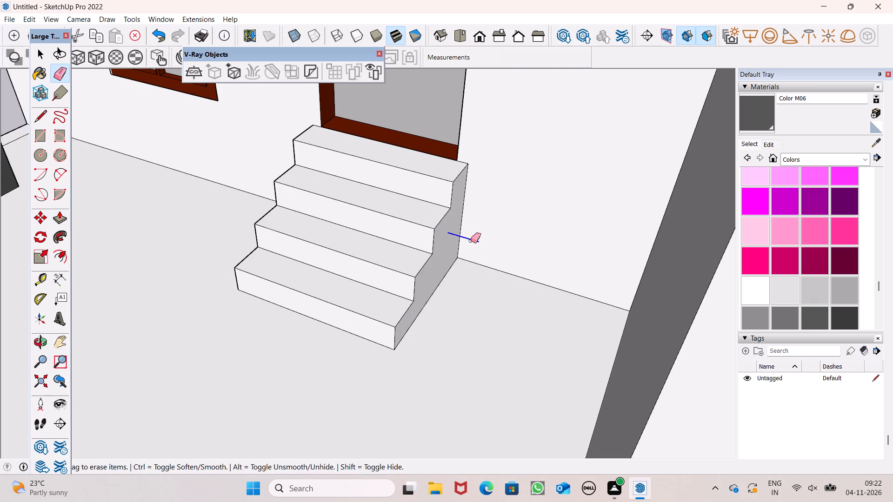
Examine the staircase against the wall opening, from above the porch, across the whole house and from the front.
middle_click_drag(373, 264, 438, 259)
scroll(344, 225, "down", 9)
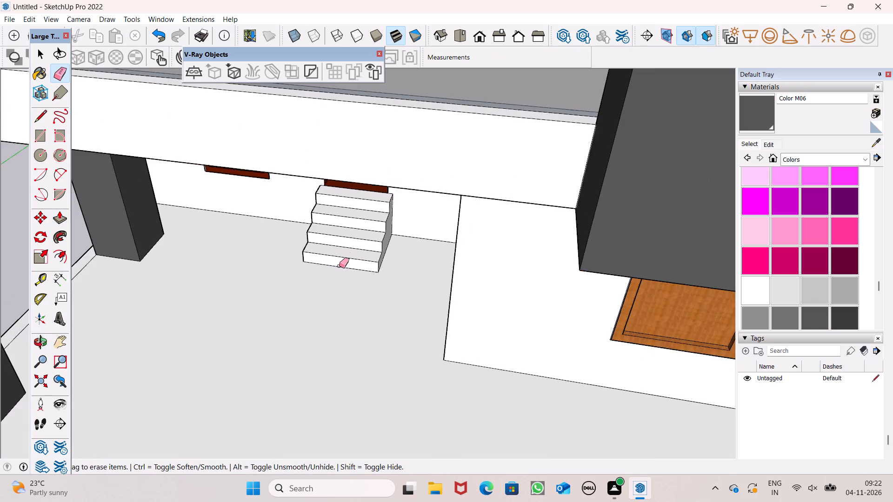
middle_click_drag(339, 265, 396, 223)
scroll(365, 233, "down", 5)
key("space")
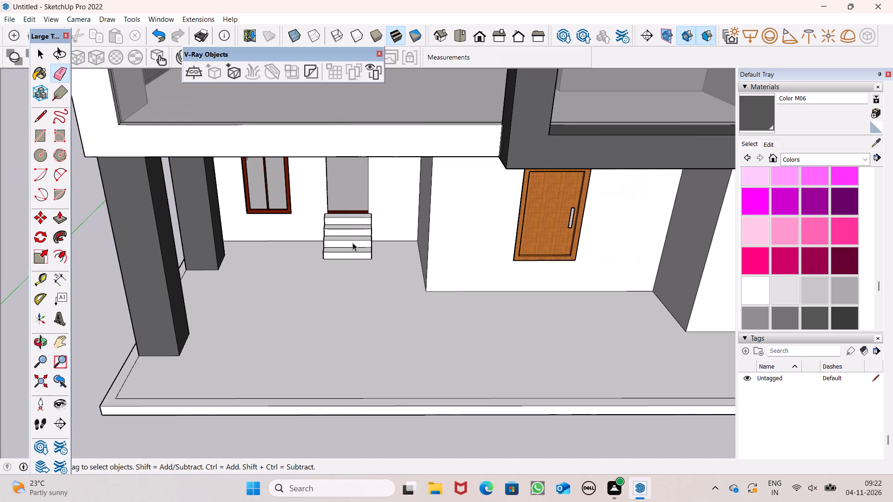
scroll(340, 250, "down", 12)
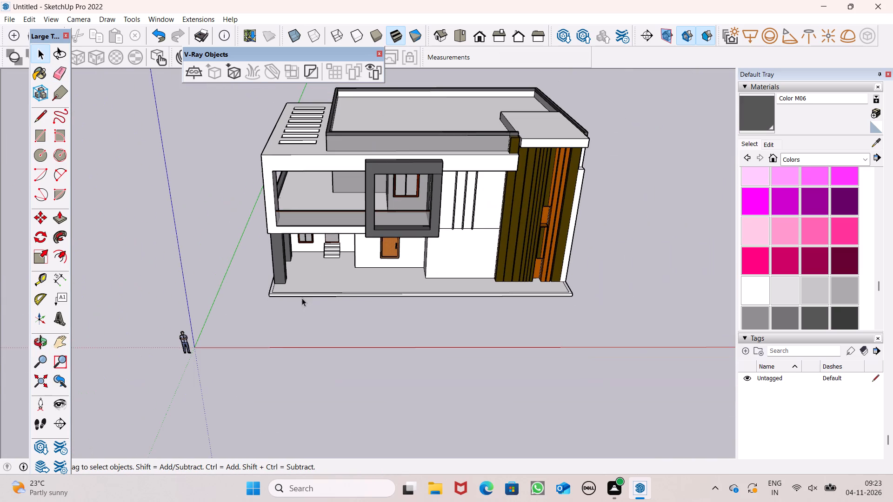
left_click(224, 298)
middle_click_drag(324, 304, 333, 241)
scroll(333, 241, "up", 1)
scroll(371, 252, "up", 7)
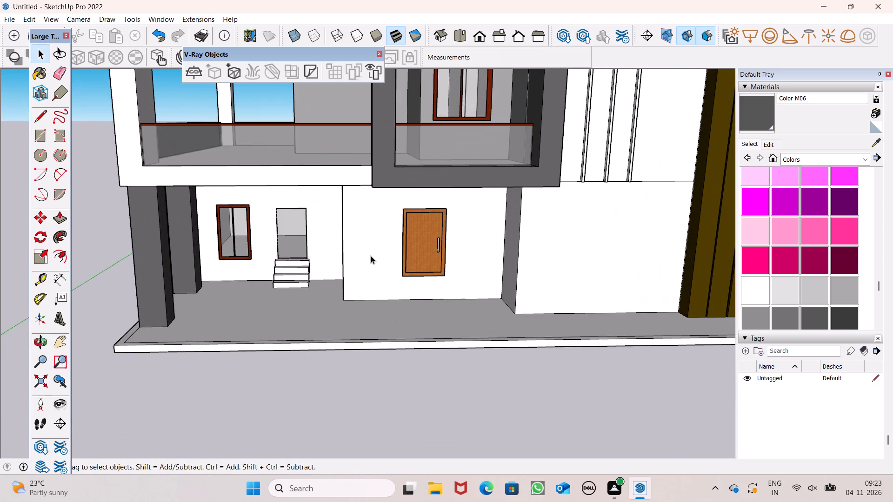
scroll(322, 266, "up", 5)
scroll(315, 260, "down", 2)
middle_click_drag(305, 285, 360, 277)
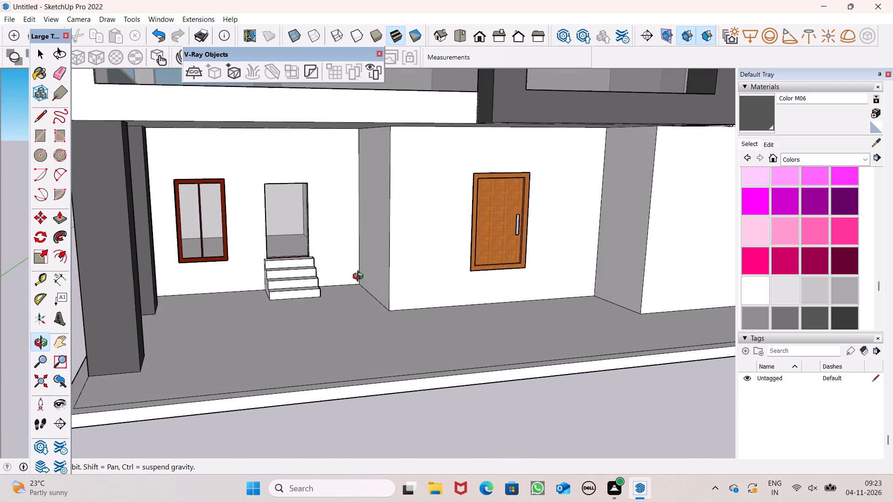
middle_click_drag(360, 277, 357, 276)
scroll(347, 260, "down", 4)
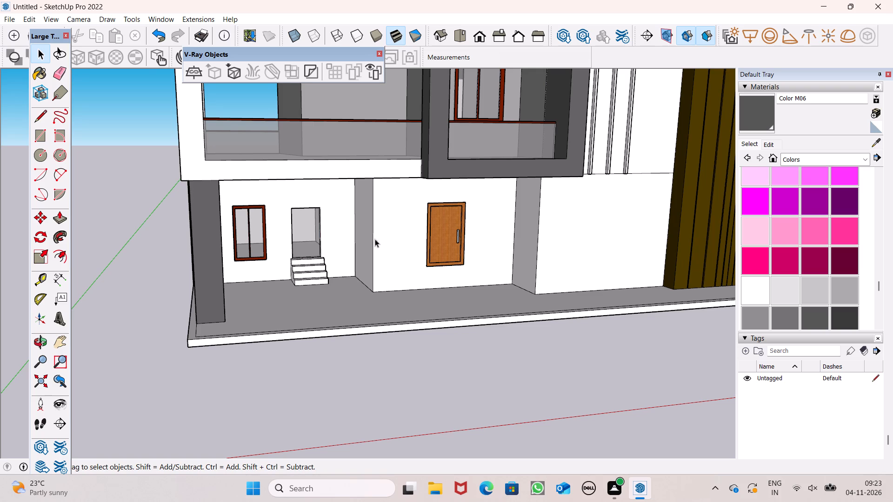
Examine the whole front facade from several angles and the porch slab's corner around the dark columns.
scroll(354, 253, "down", 1)
middle_click_drag(351, 277, 317, 283)
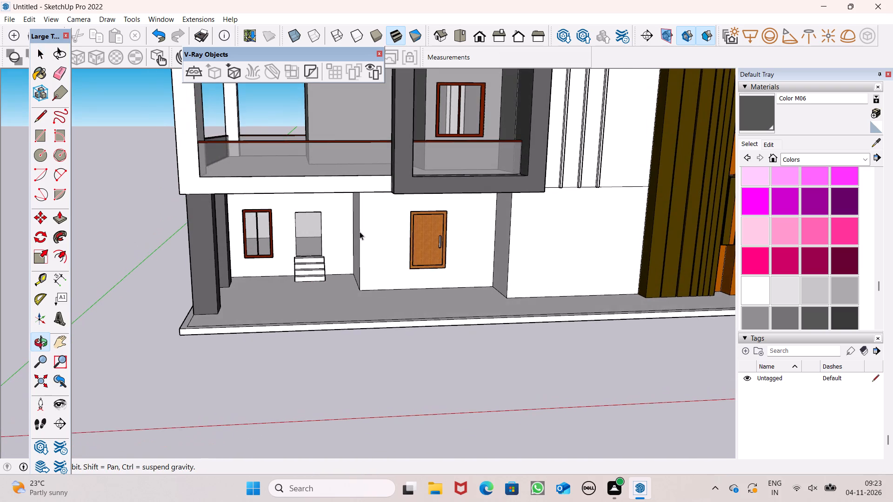
scroll(360, 231, "down", 5)
middle_click_drag(372, 233, 340, 219)
scroll(349, 219, "up", 1)
scroll(395, 221, "down", 2)
middle_click_drag(406, 270, 358, 284)
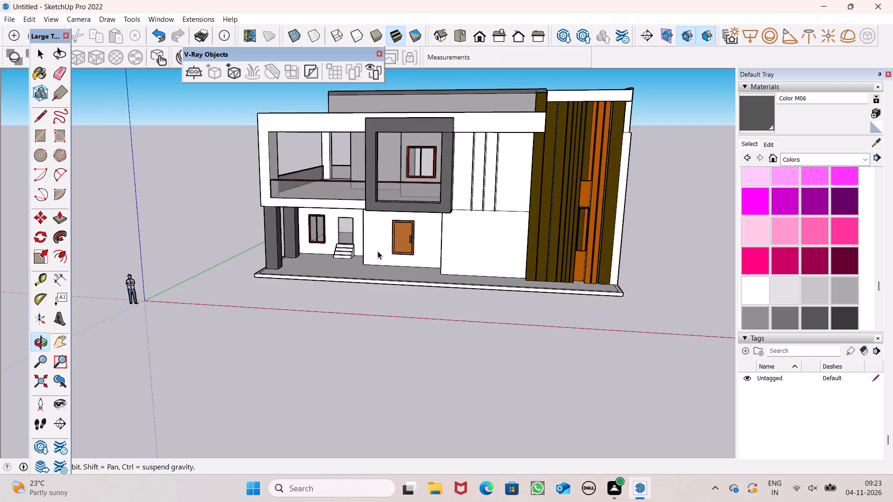
scroll(381, 249, "down", 4)
middle_click_drag(307, 269, 368, 318)
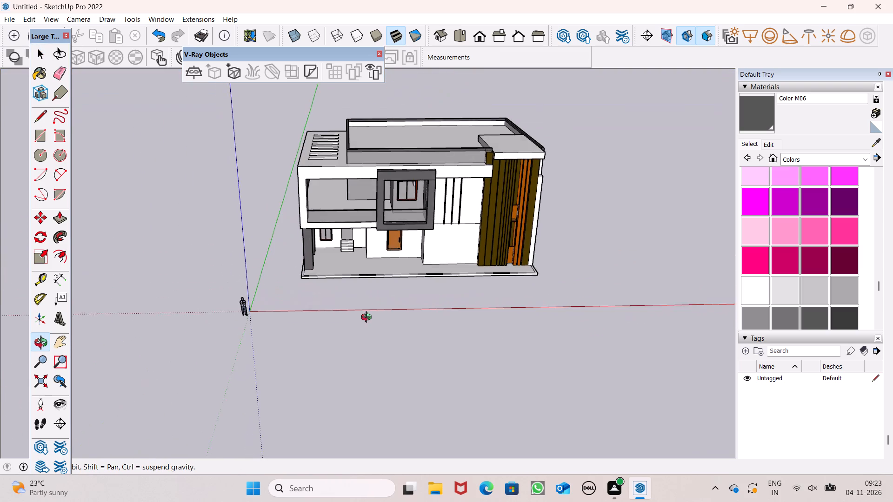
middle_click_drag(368, 318, 371, 317)
scroll(324, 267, "up", 7)
middle_click_drag(313, 270, 367, 273)
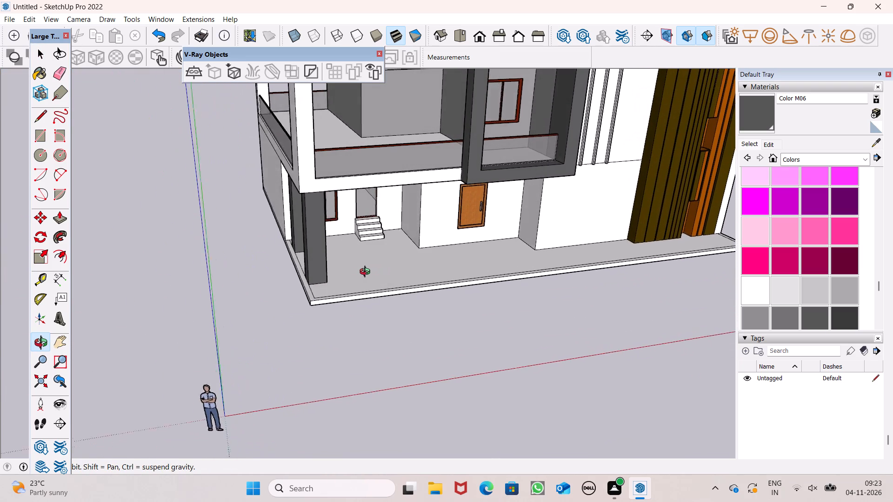
middle_click_drag(367, 273, 361, 271)
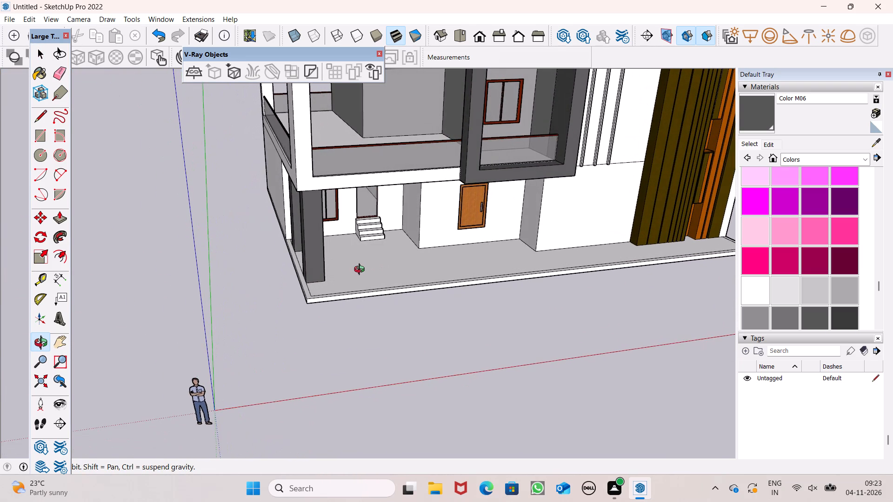
middle_click_drag(361, 271, 349, 271)
scroll(347, 271, "up", 2)
scroll(306, 266, "up", 2)
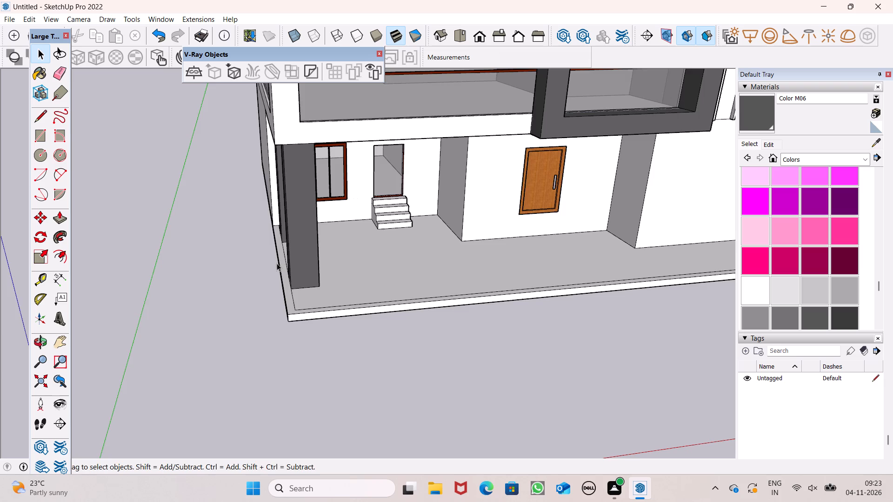
middle_click_drag(276, 263, 334, 264)
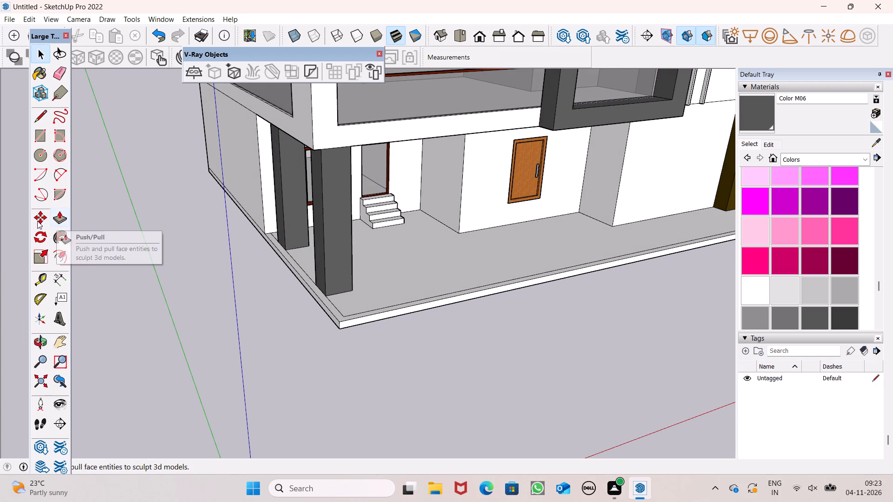
Draw a short line across the porch slab's front border strip, just past the dark corner column.
left_click(42, 117)
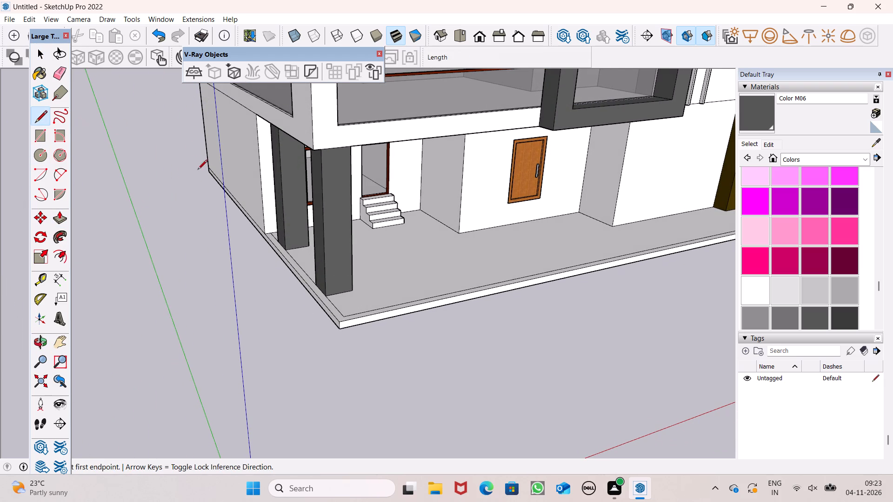
scroll(225, 195, "down", 5)
middle_click_drag(297, 243, 205, 269)
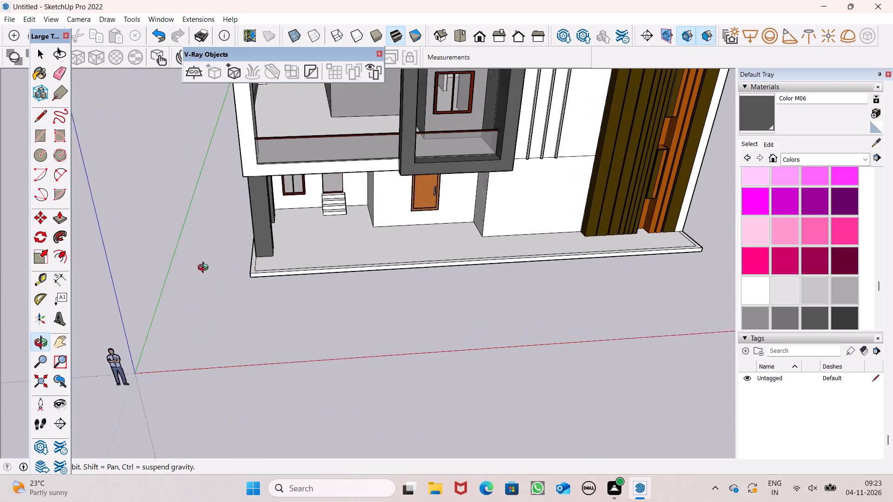
middle_click_drag(205, 269, 203, 269)
scroll(207, 261, "down", 4)
middle_click_drag(269, 264, 240, 288)
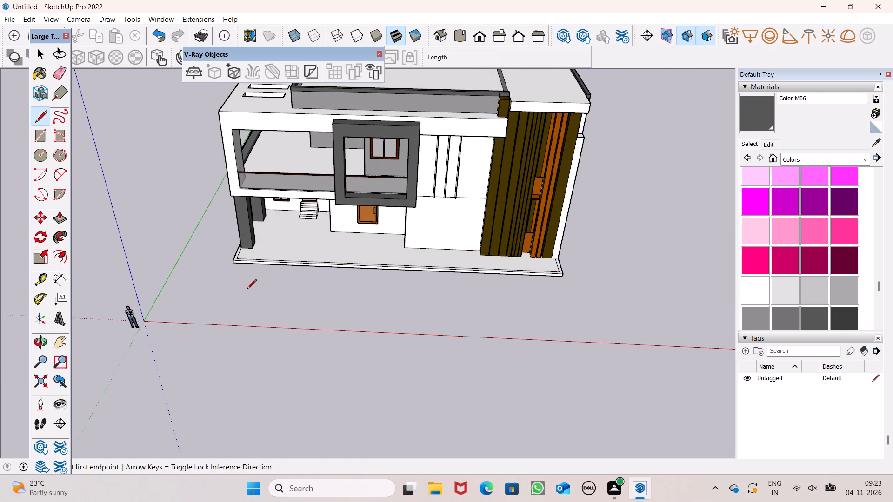
scroll(266, 276, "up", 10)
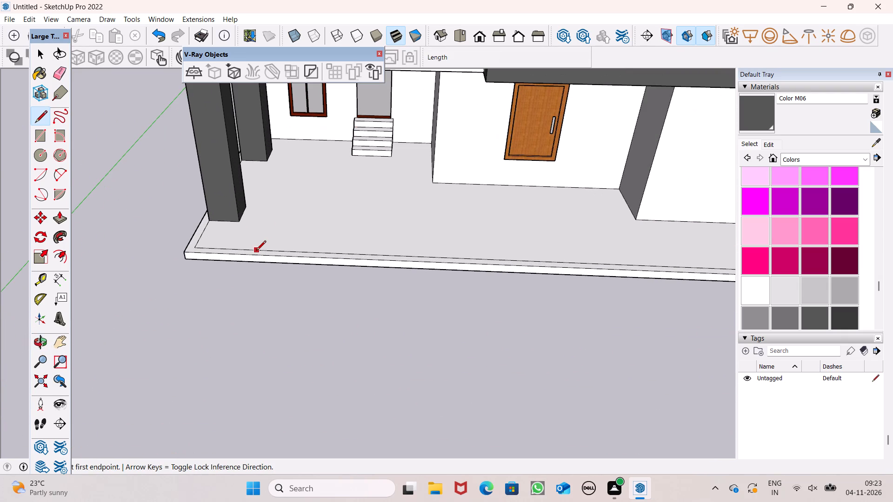
left_click(256, 251)
left_click(257, 258)
Draw a second 9" line across the front border strip farther along, marking the other side of the entrance opening.
scroll(168, 221, "down", 5)
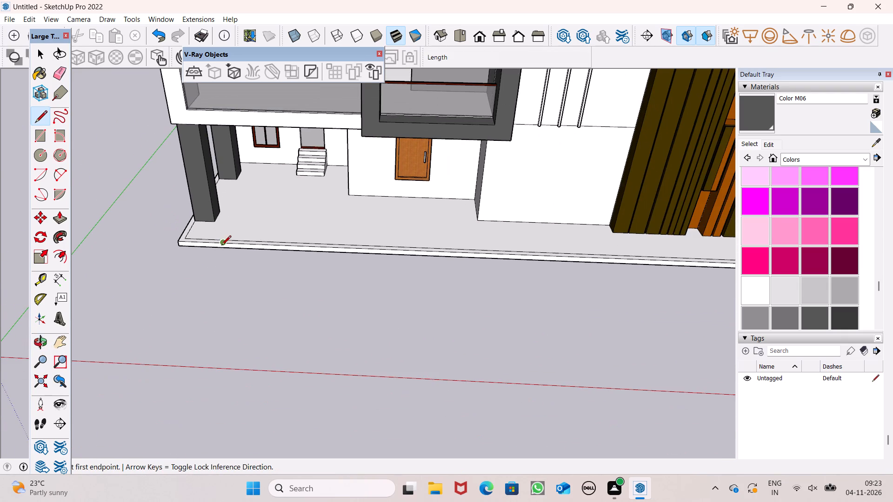
scroll(221, 246, "down", 1)
scroll(259, 241, "down", 1)
middle_click_drag(307, 244, 307, 265)
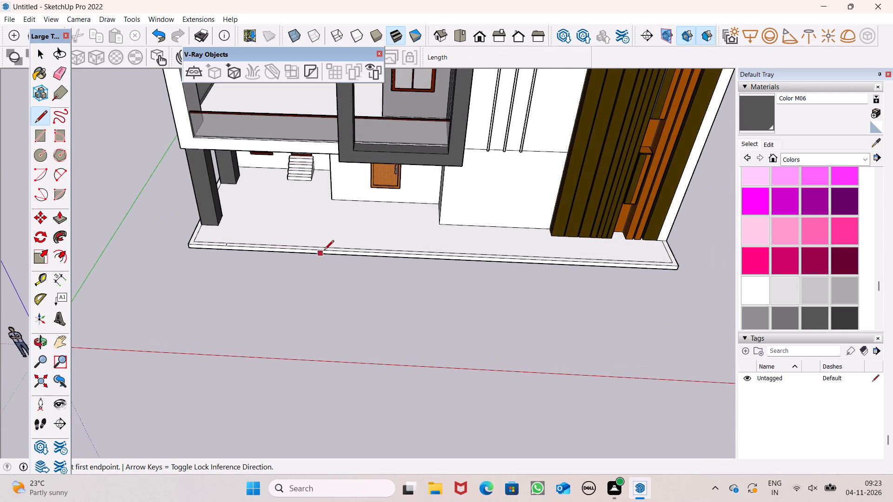
scroll(337, 238, "up", 4)
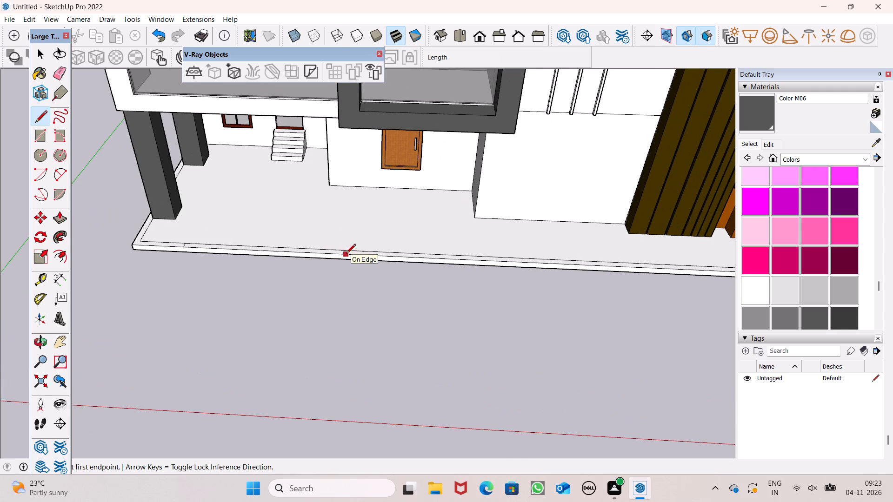
scroll(351, 252, "up", 5)
left_click(336, 246)
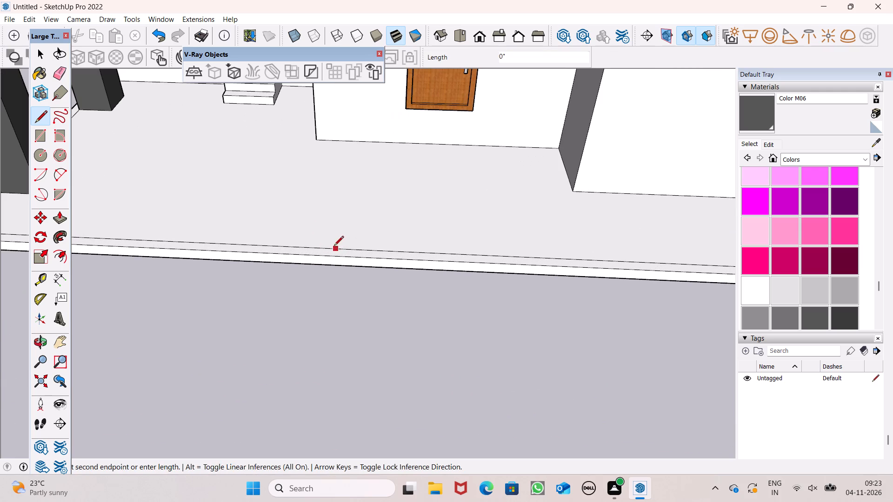
left_click(333, 258)
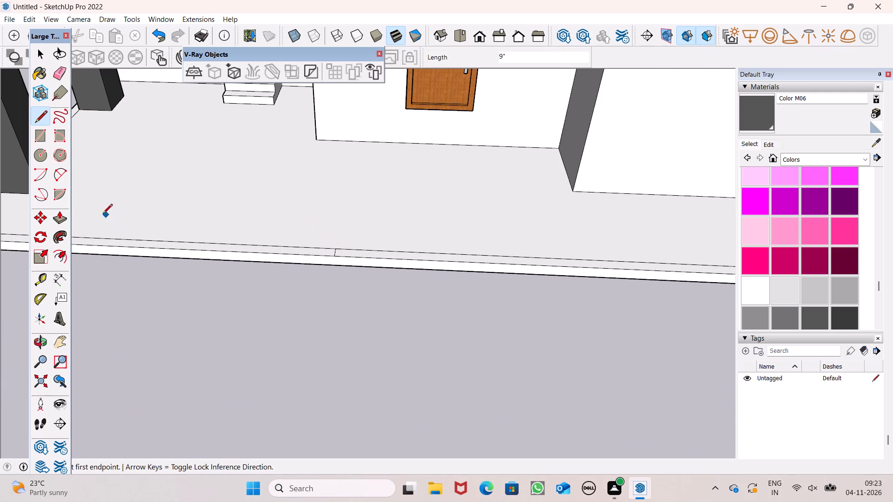
Push/Pull the border strip around the dark-column corner up 6' as a boundary wall.
left_click(53, 220)
scroll(433, 222, "down", 8)
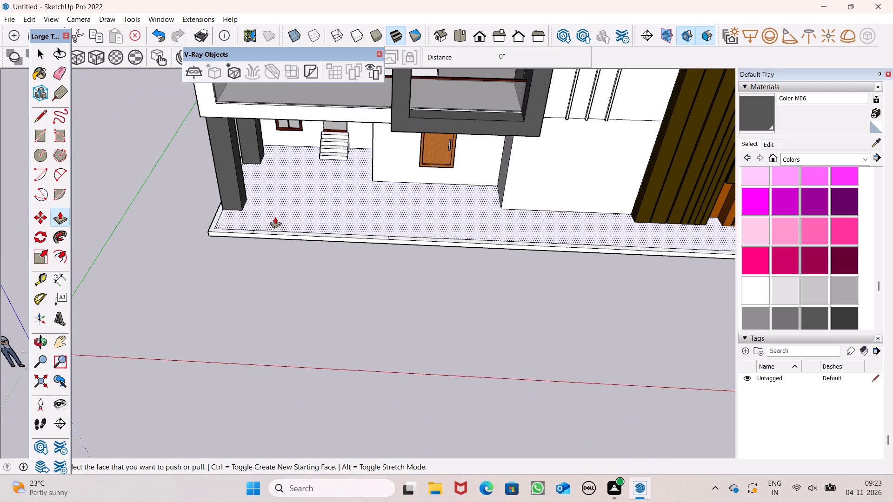
scroll(274, 217, "up", 2)
scroll(320, 244, "down", 3)
scroll(248, 219, "up", 5)
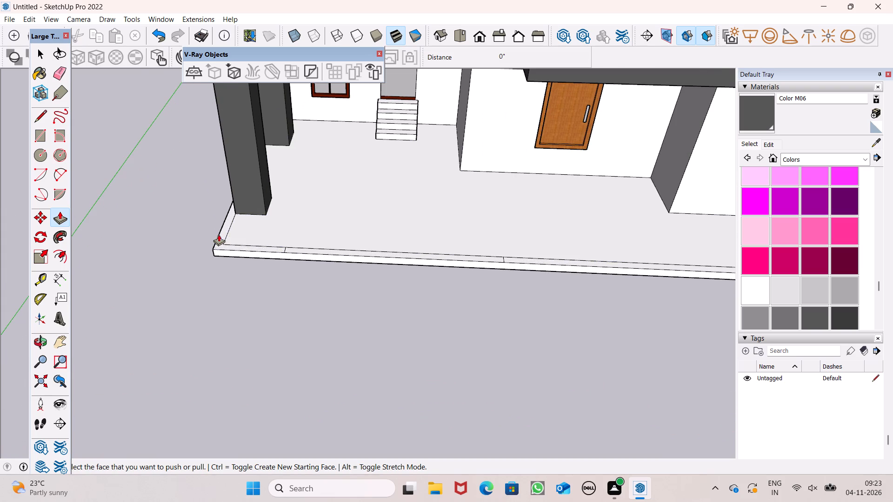
left_click_drag(223, 236, 222, 205)
type("6'")
key("Return")
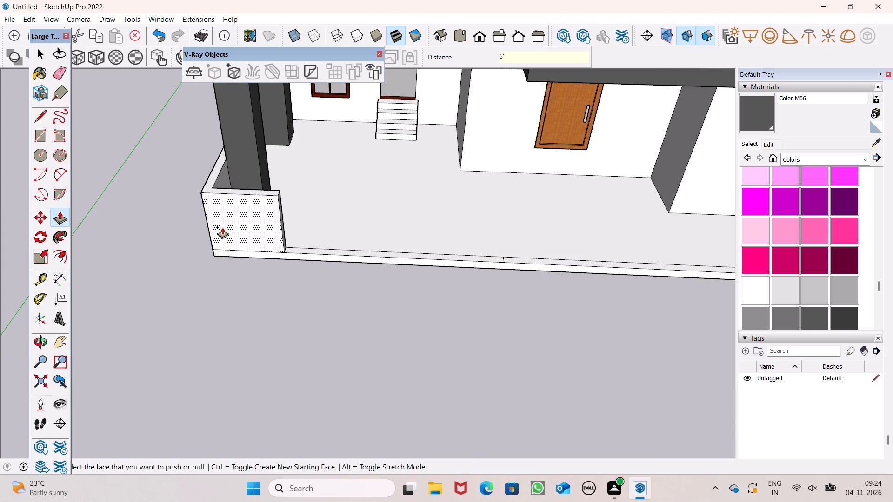
Push/Pull the long border strip on the opening's other side up to the corner wall's 6' height.
scroll(207, 227, "down", 5)
middle_click_drag(327, 277, 322, 258)
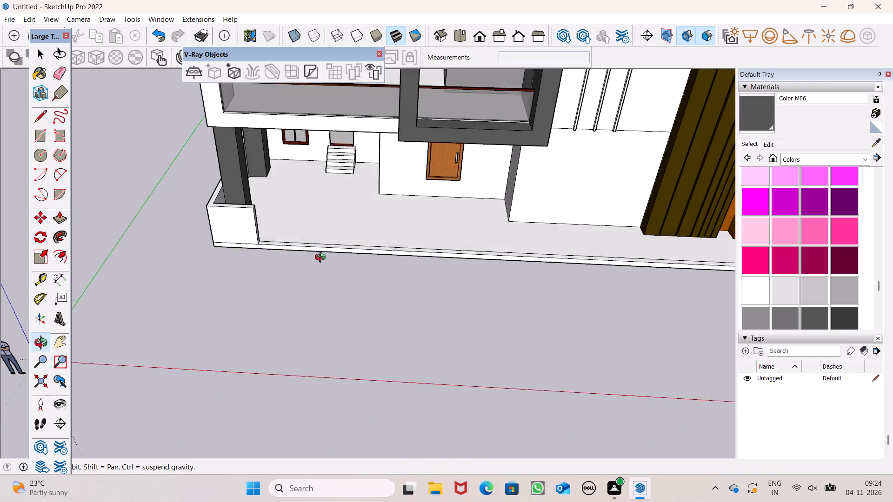
middle_click_drag(322, 258, 334, 294)
scroll(392, 251, "up", 3)
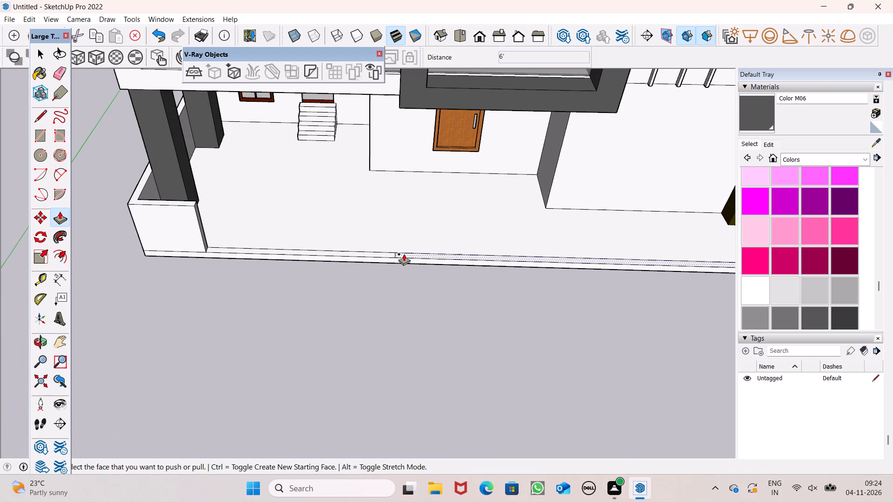
left_click_drag(404, 254, 192, 204)
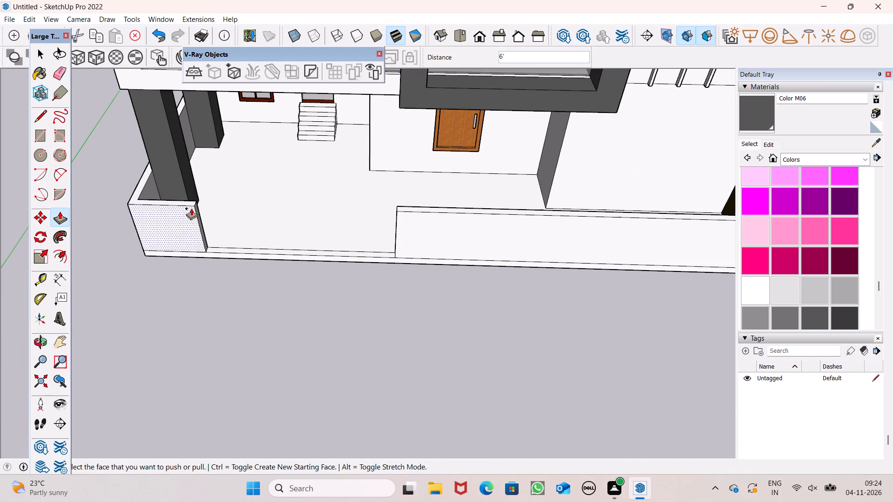
key("space")
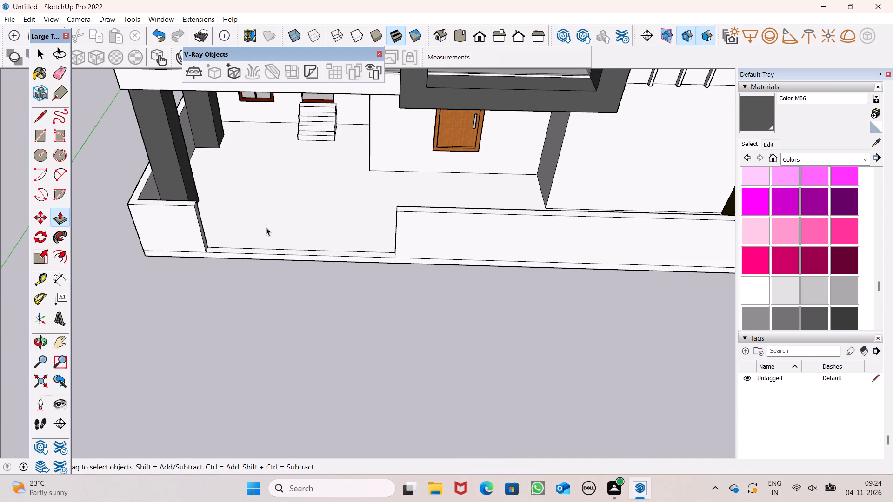
Examine the two boundary walls and the entrance opening against the whole front facade.
scroll(307, 211, "down", 10)
middle_click_drag(424, 240, 419, 138)
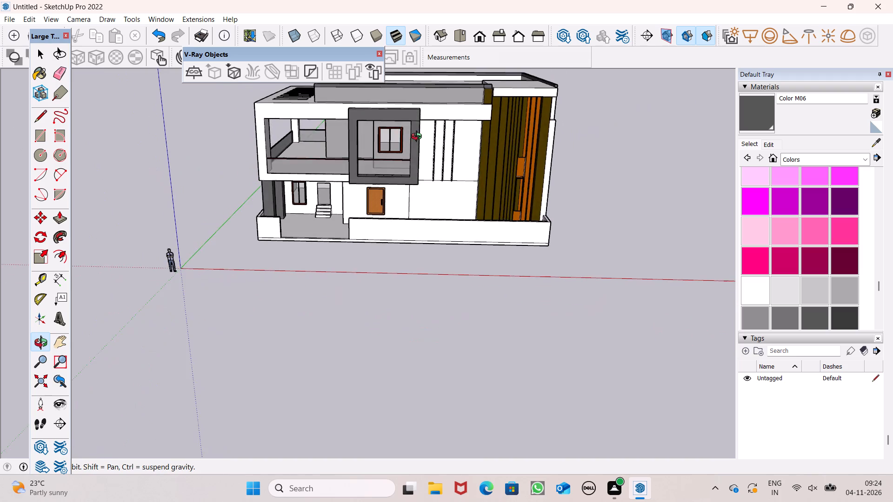
middle_click_drag(419, 138, 419, 137)
scroll(367, 195, "up", 7)
scroll(366, 212, "down", 4)
middle_click_drag(327, 238, 336, 261)
scroll(336, 261, "up", 1)
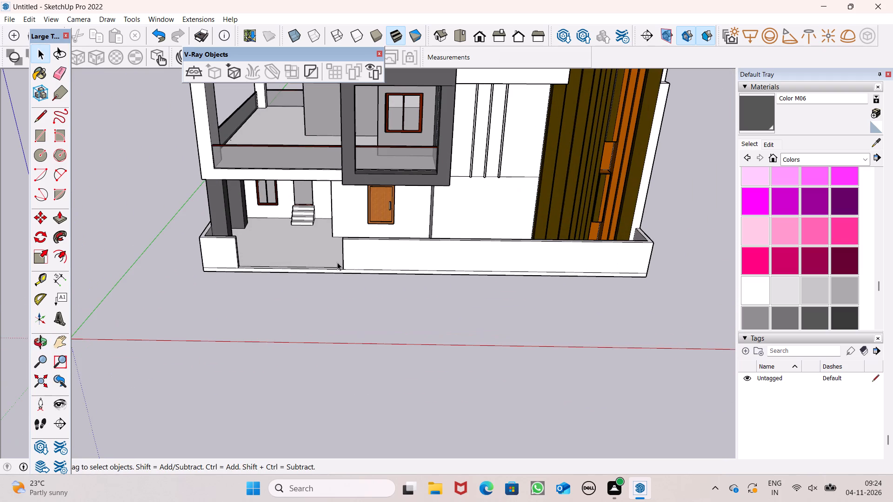
Push/Pull the top of the boundary wall around the dark columns up another 5'.
left_click(65, 219)
scroll(156, 226, "up", 7)
scroll(211, 228, "up", 5)
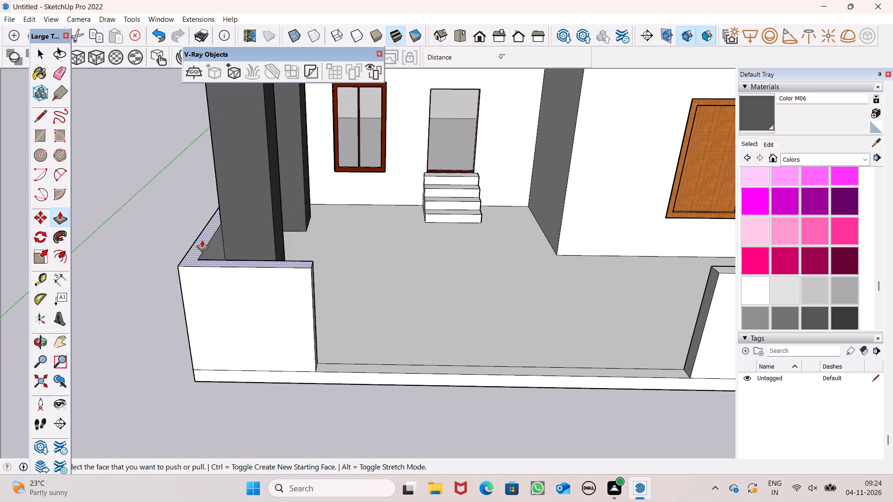
left_click_drag(202, 240, 205, 197)
type("5'")
left_click_drag(205, 197, 203, 200)
key("Return")
Push/Pull the long boundary wall's top up level with the corner wall.
scroll(197, 211, "down", 7)
middle_click_drag(272, 220, 243, 247)
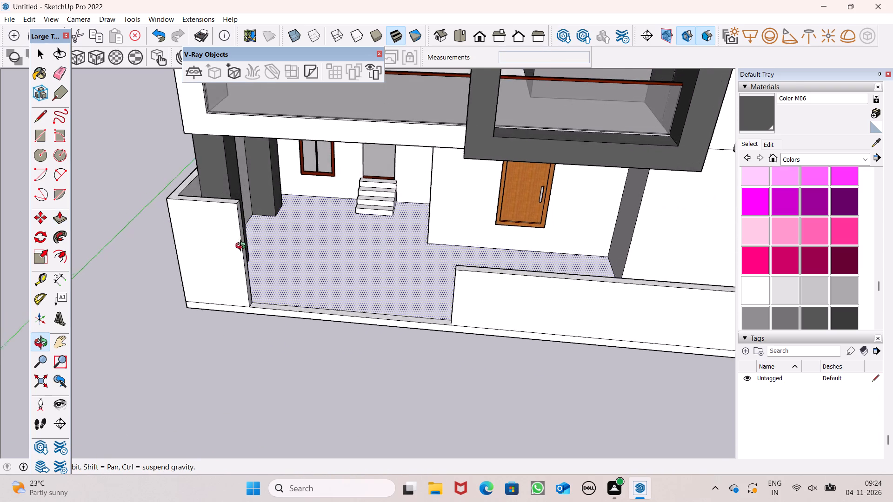
middle_click_drag(243, 247, 256, 251)
left_click_drag(471, 270, 247, 223)
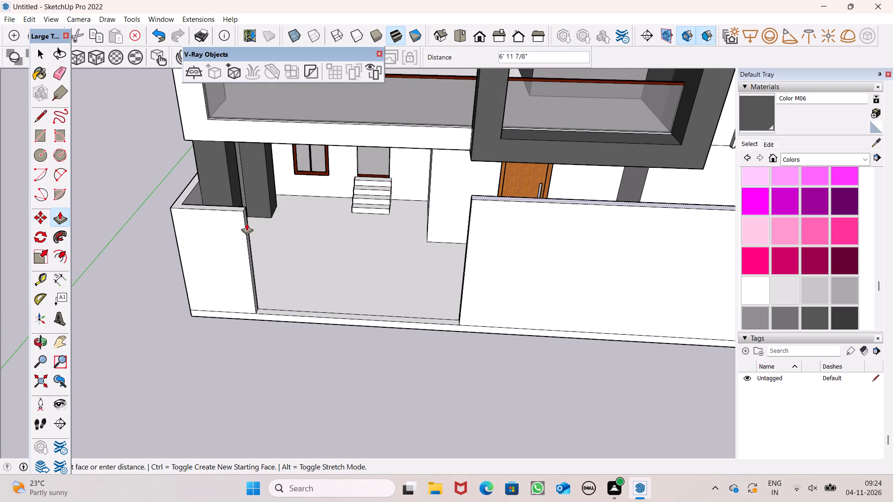
left_click_drag(247, 223, 240, 211)
Push/Pull the long boundary wall's top down by about 2' 5 7/8".
scroll(243, 219, "down", 6)
middle_click_drag(347, 275, 345, 214)
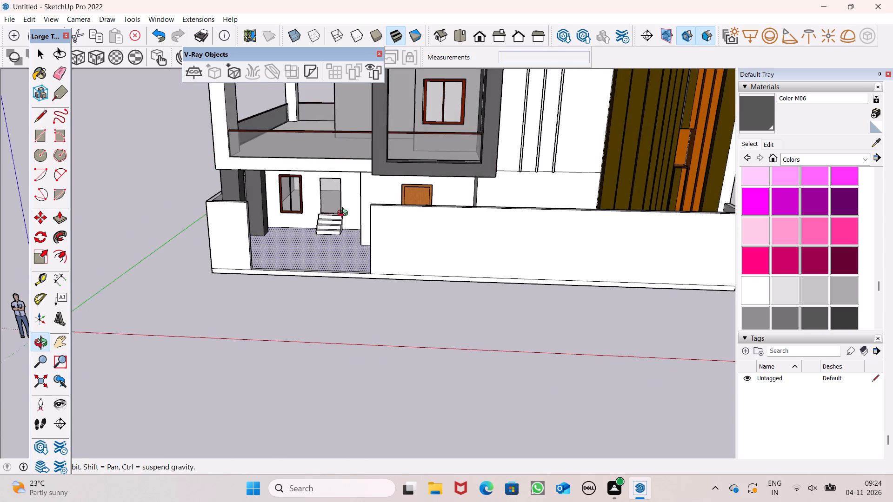
middle_click_drag(345, 214, 345, 212)
middle_click_drag(340, 232, 359, 268)
scroll(371, 231, "up", 8)
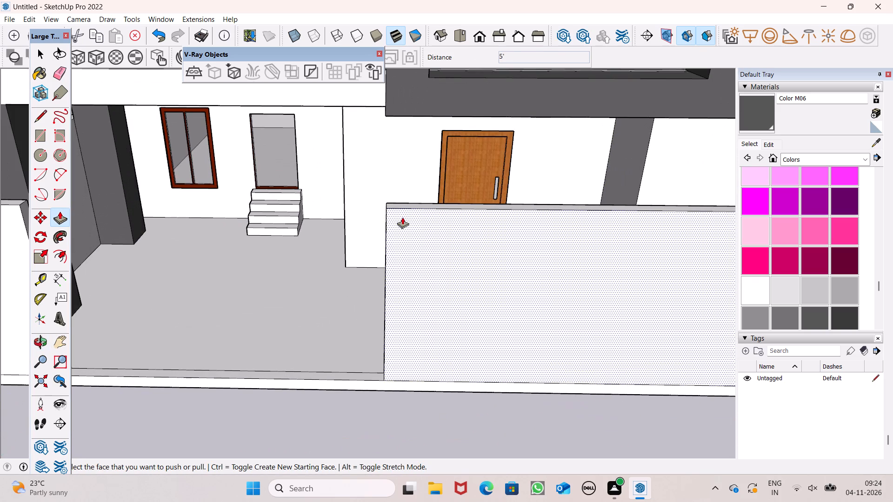
left_click_drag(406, 205, 407, 241)
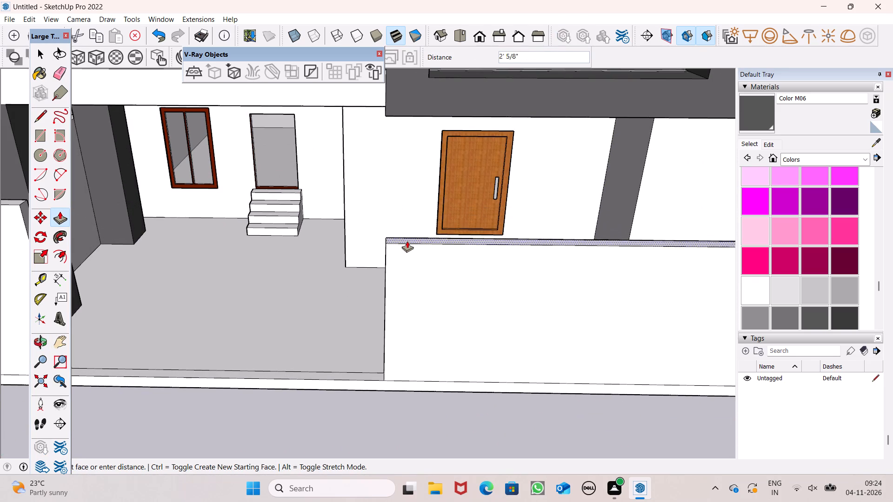
left_click_drag(407, 241, 409, 248)
Push/Pull the corner boundary wall's top down level with the long wall.
scroll(545, 190, "down", 8)
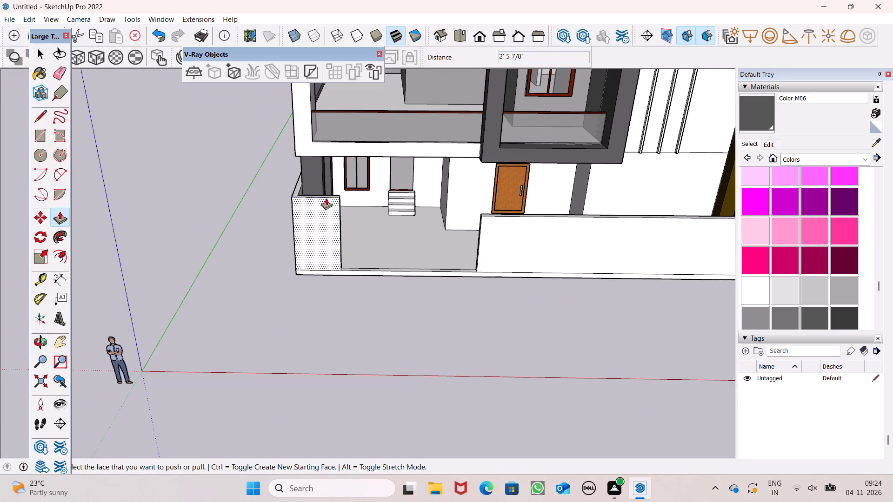
left_click_drag(331, 196, 473, 212)
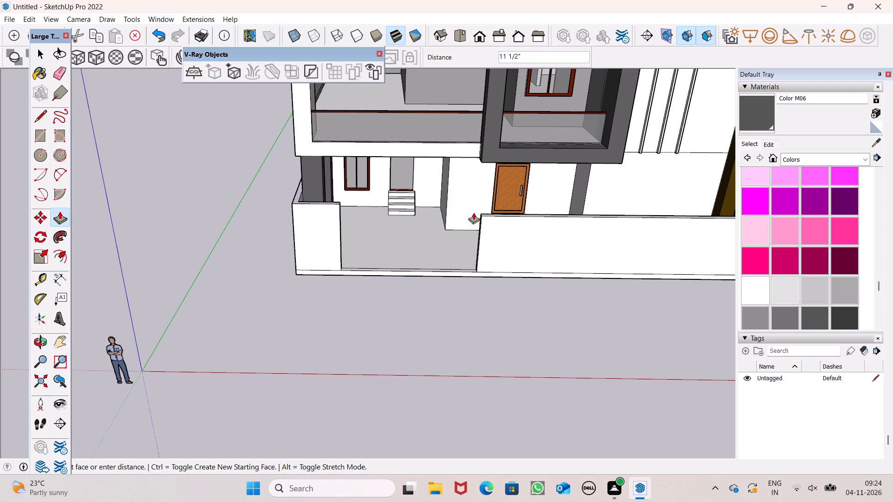
left_click_drag(473, 212, 480, 216)
key("space")
Push/Pull the corner boundary wall's top down by about another 1' 4 3/8".
scroll(327, 244, "down", 9)
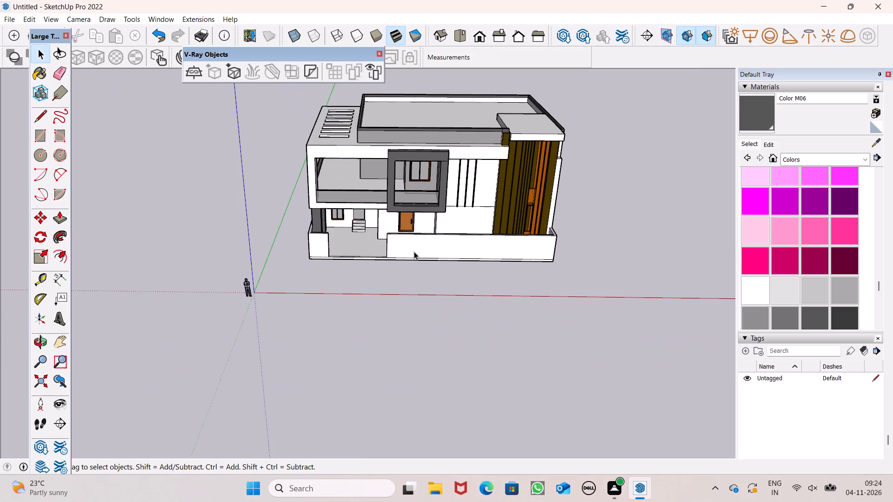
middle_click_drag(414, 251, 407, 167)
scroll(407, 168, "down", 3)
middle_click_drag(472, 199, 472, 258)
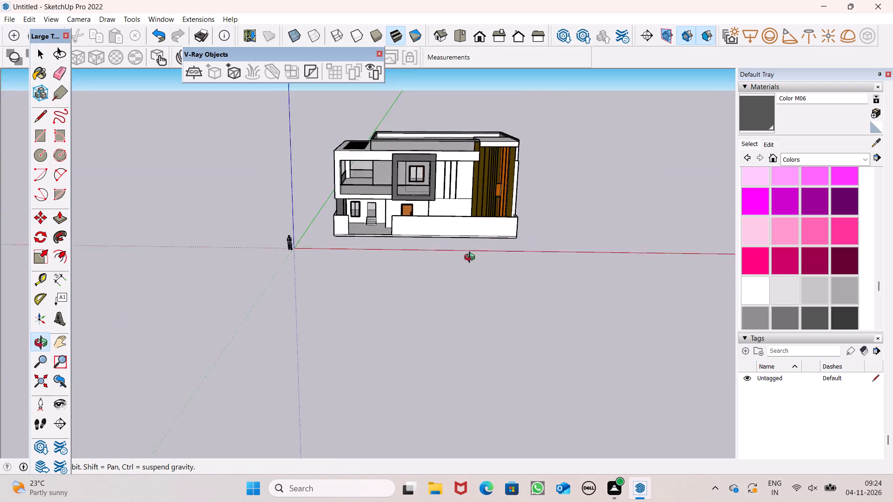
middle_click_drag(472, 258, 462, 296)
left_click(65, 217)
middle_click_drag(308, 225, 342, 276)
scroll(341, 276, "up", 6)
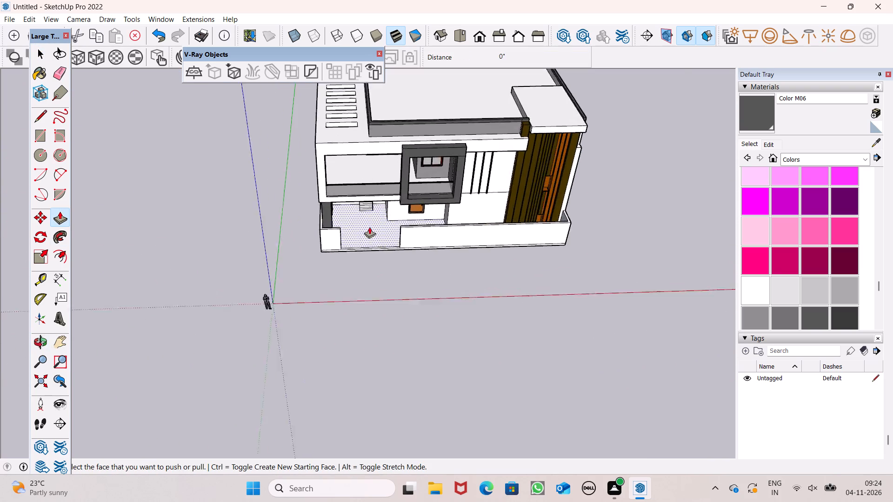
scroll(369, 227, "up", 9)
left_click_drag(294, 240, 294, 253)
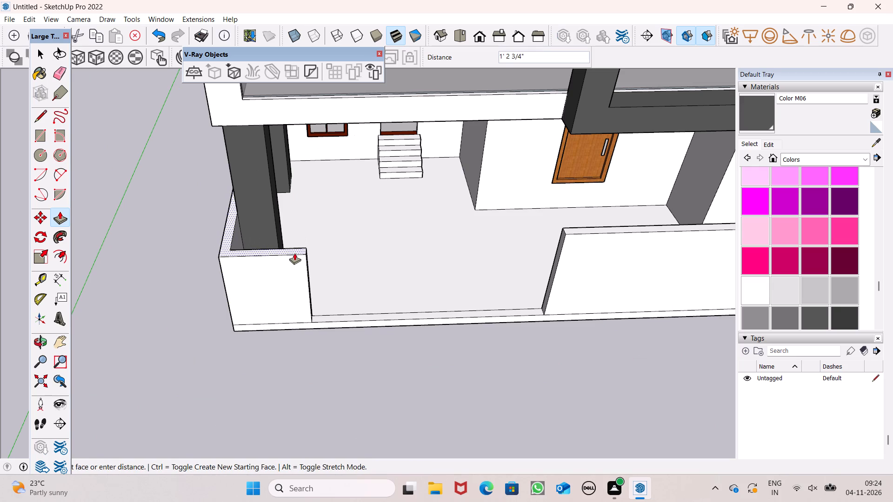
left_click_drag(294, 253, 294, 254)
Push/Pull the long boundary wall's top down to match the corner wall's height.
left_click_drag(570, 232, 424, 269)
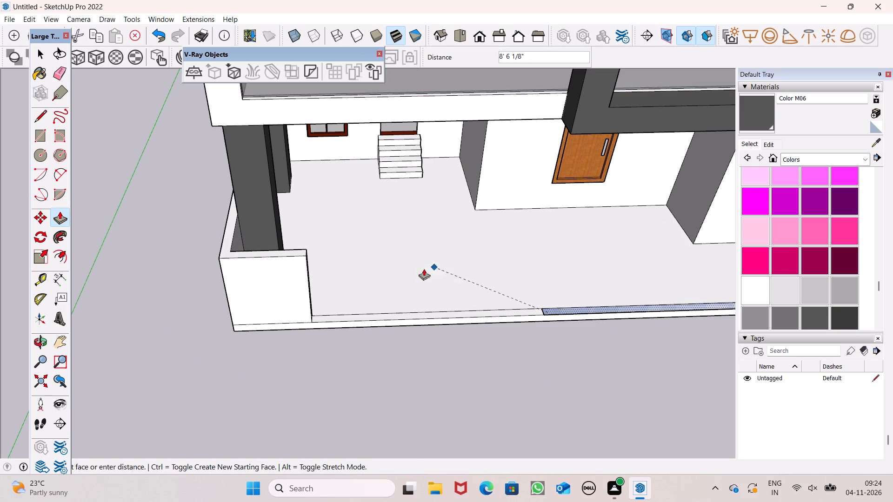
left_click_drag(424, 269, 307, 260)
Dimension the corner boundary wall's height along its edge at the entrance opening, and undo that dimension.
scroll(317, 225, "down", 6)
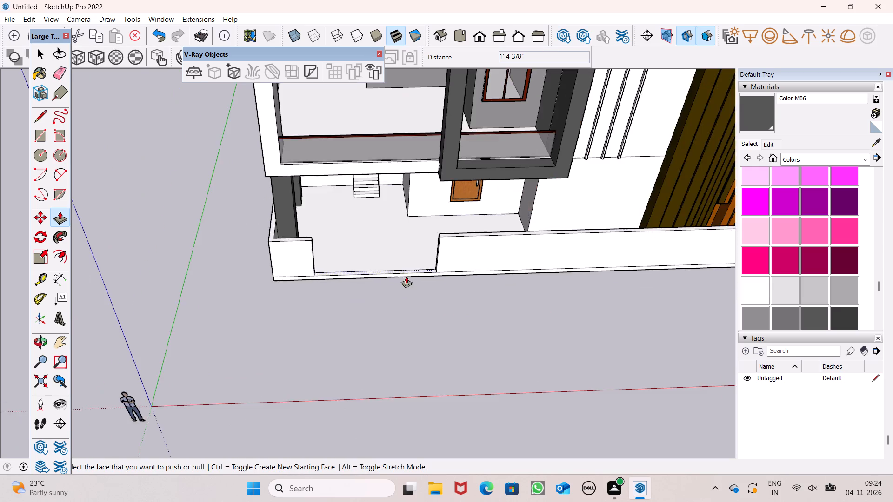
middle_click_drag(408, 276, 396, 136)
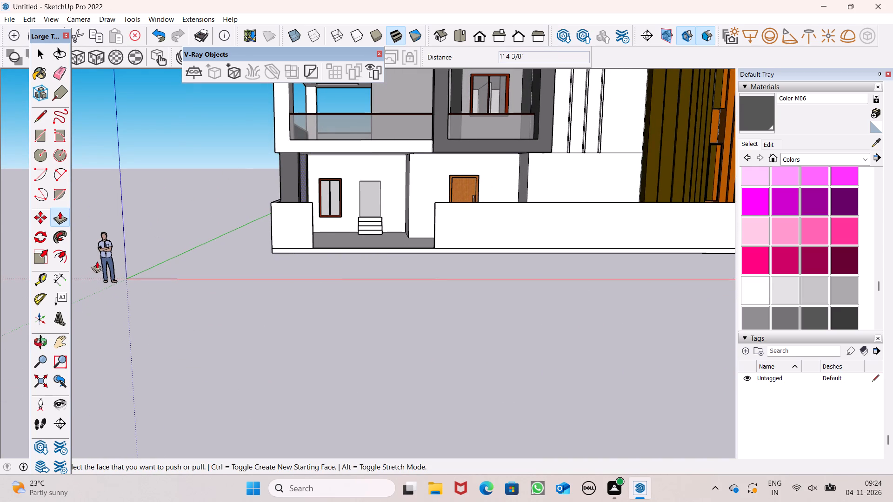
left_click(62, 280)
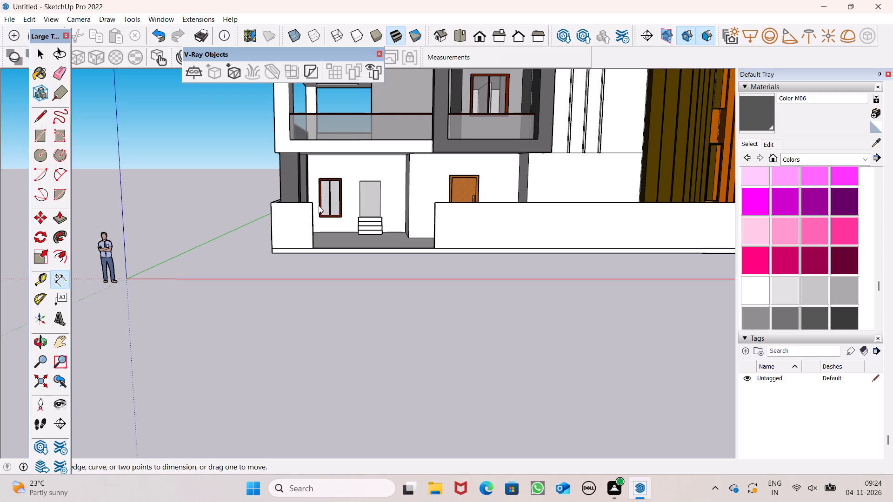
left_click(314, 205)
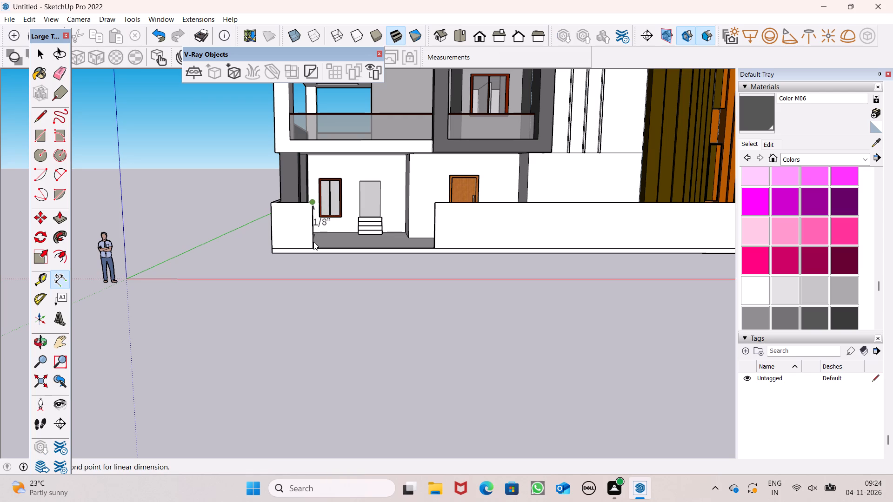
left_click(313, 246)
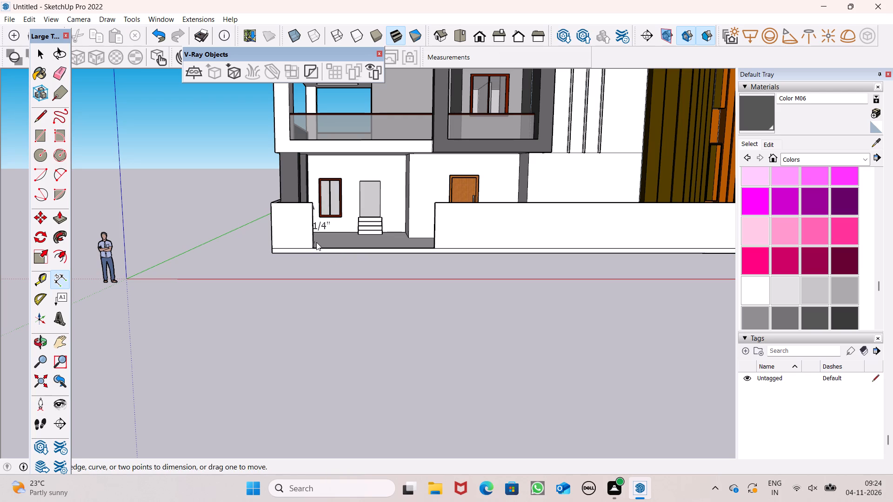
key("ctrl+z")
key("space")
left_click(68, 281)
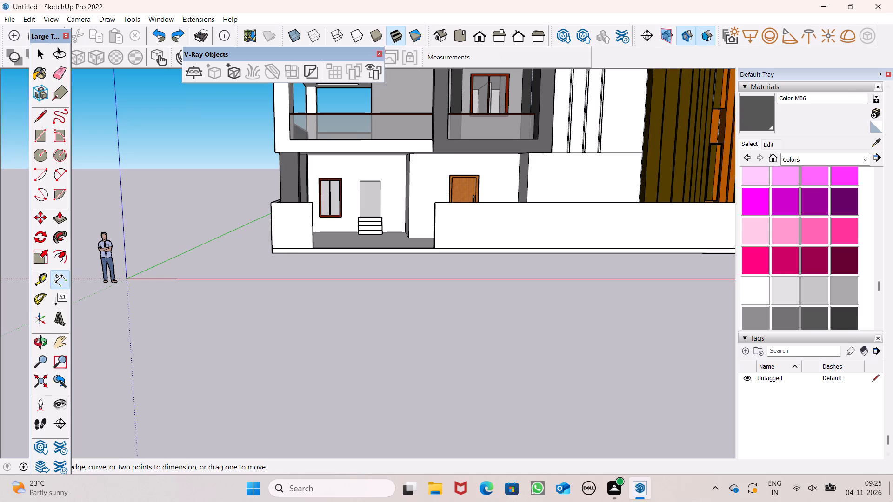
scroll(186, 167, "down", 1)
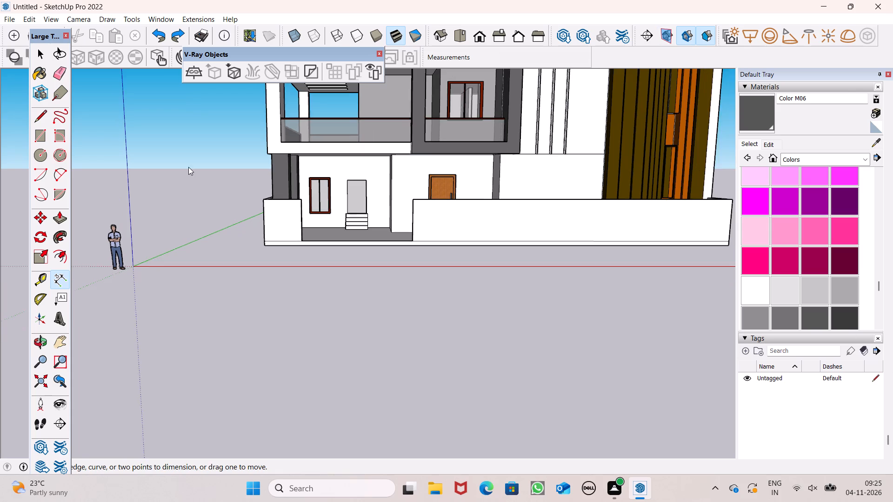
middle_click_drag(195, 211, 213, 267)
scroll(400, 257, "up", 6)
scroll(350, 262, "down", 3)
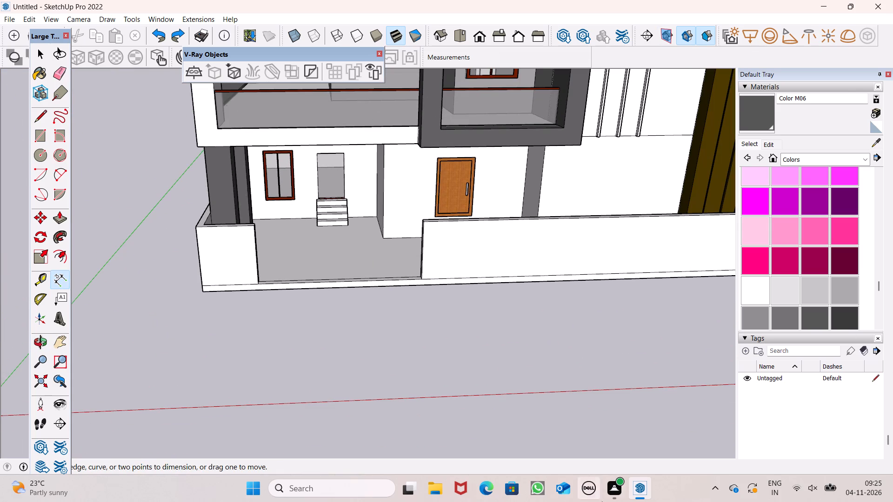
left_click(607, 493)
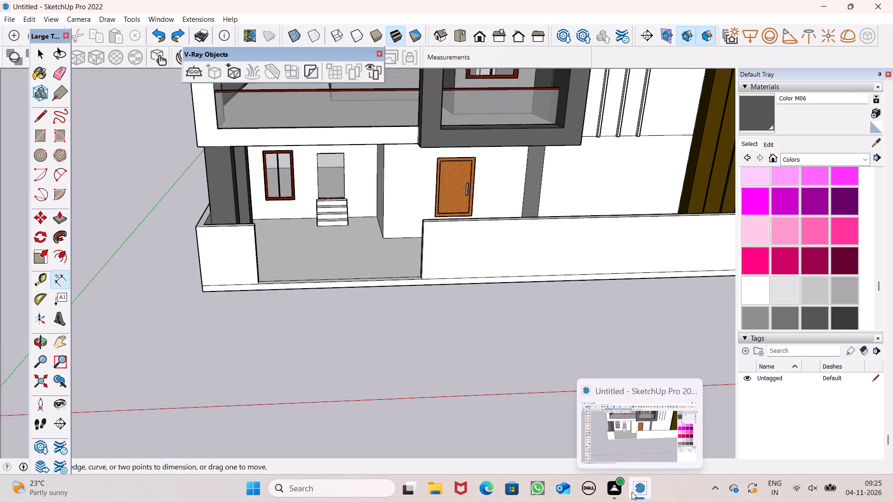
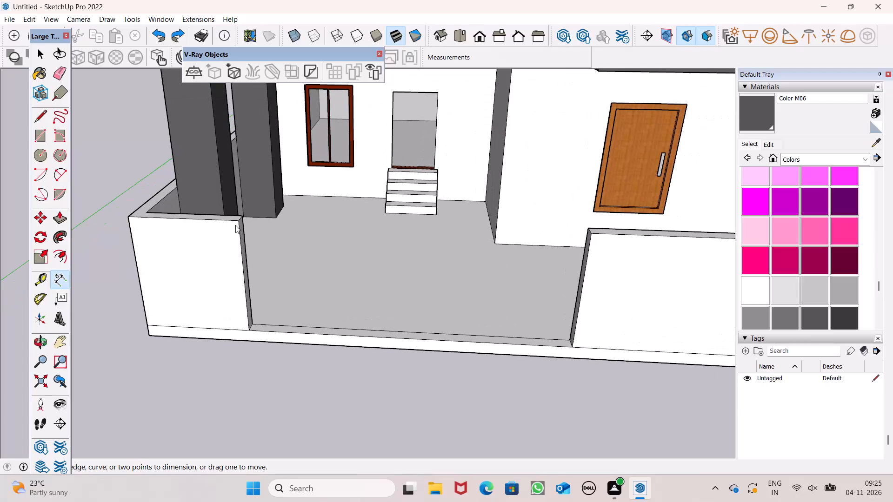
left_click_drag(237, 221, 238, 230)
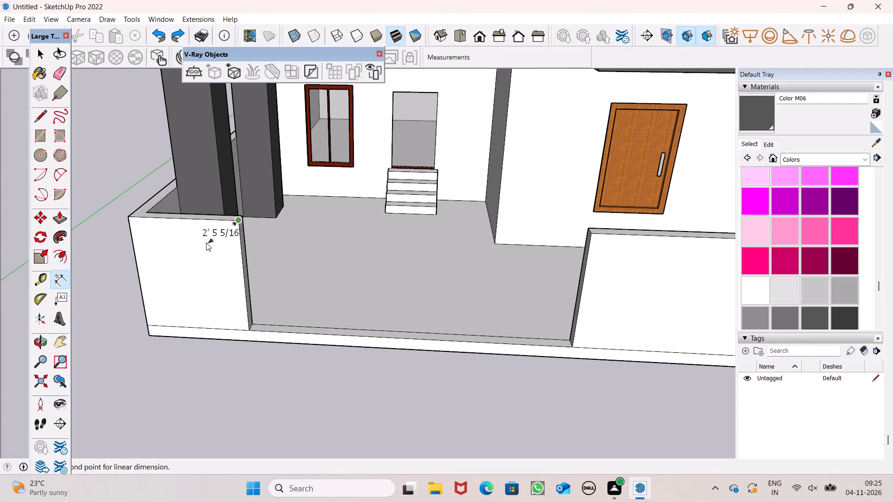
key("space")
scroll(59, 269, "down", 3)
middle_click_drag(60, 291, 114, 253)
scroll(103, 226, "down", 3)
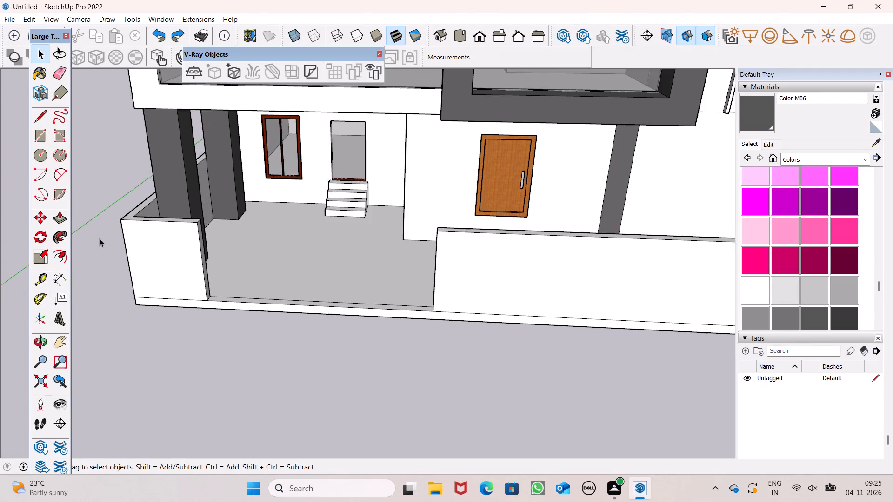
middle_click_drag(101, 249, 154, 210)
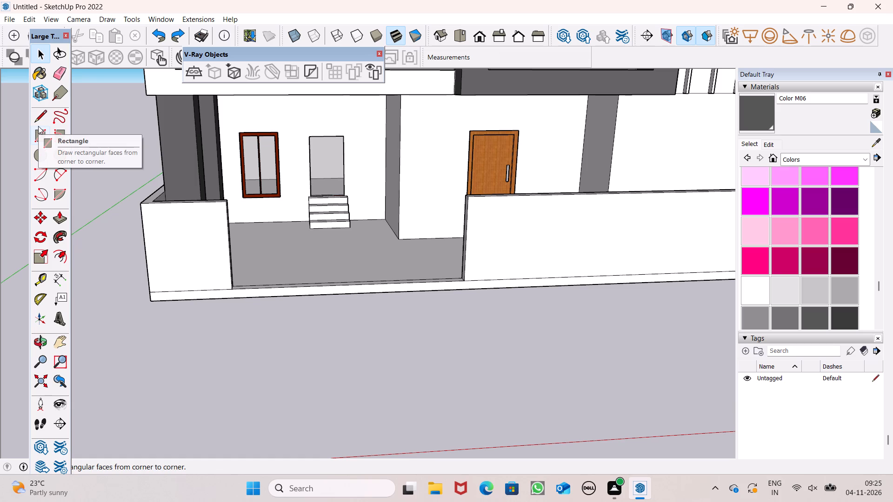
Draw a full-height rectangle about 2' 1" wide and 7' 1 3/4" high on the long boundary wall's front face.
left_click(41, 139)
scroll(63, 129, "down", 5)
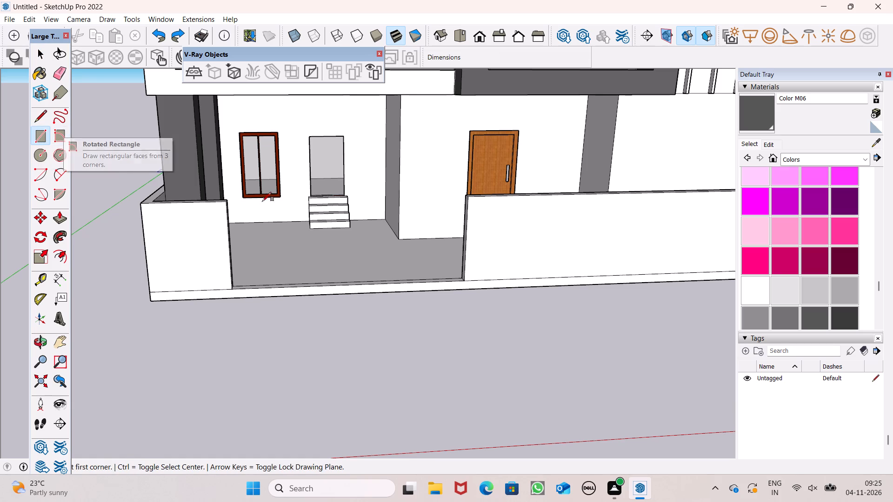
scroll(317, 233, "down", 5)
scroll(416, 240, "down", 6)
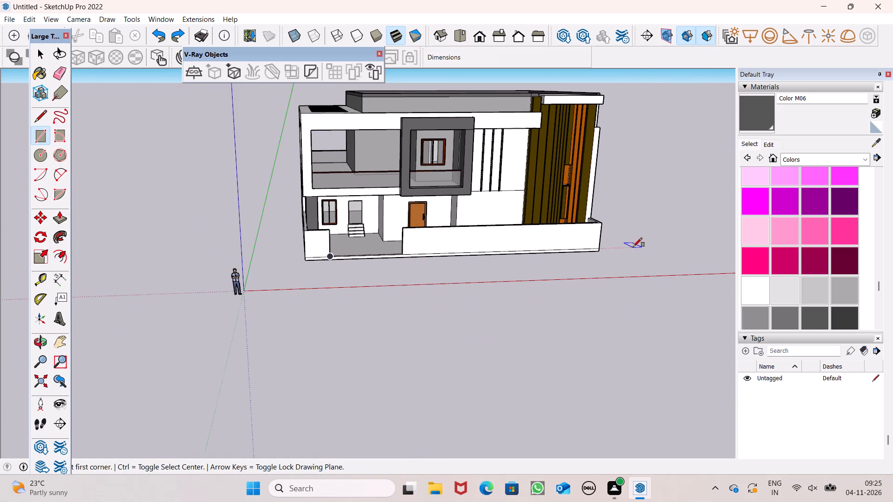
scroll(633, 246, "up", 7)
scroll(305, 231, "up", 6)
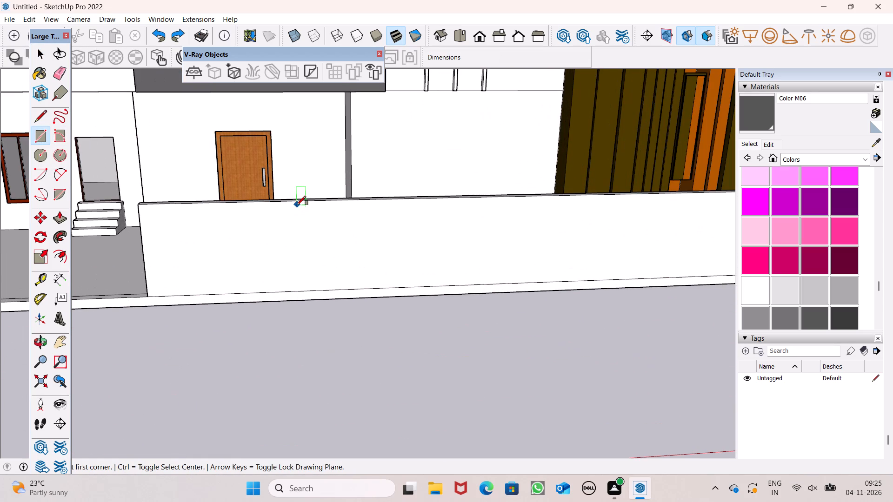
left_click(310, 202)
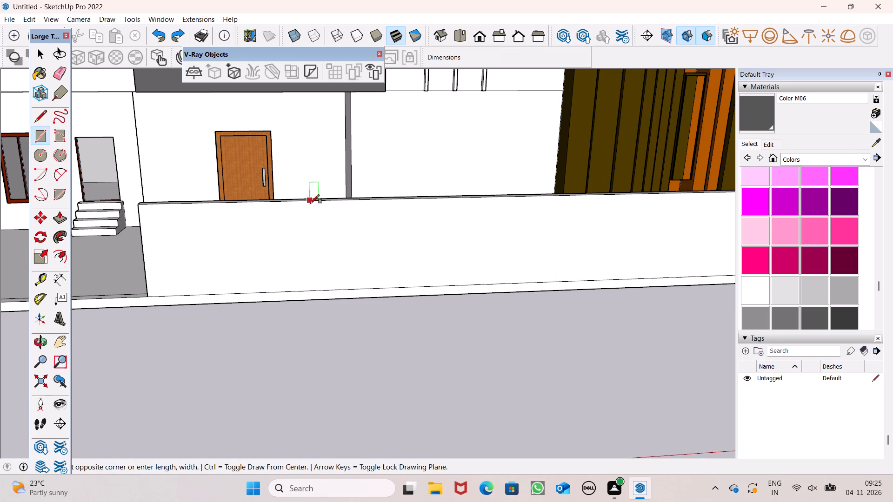
left_click(339, 282)
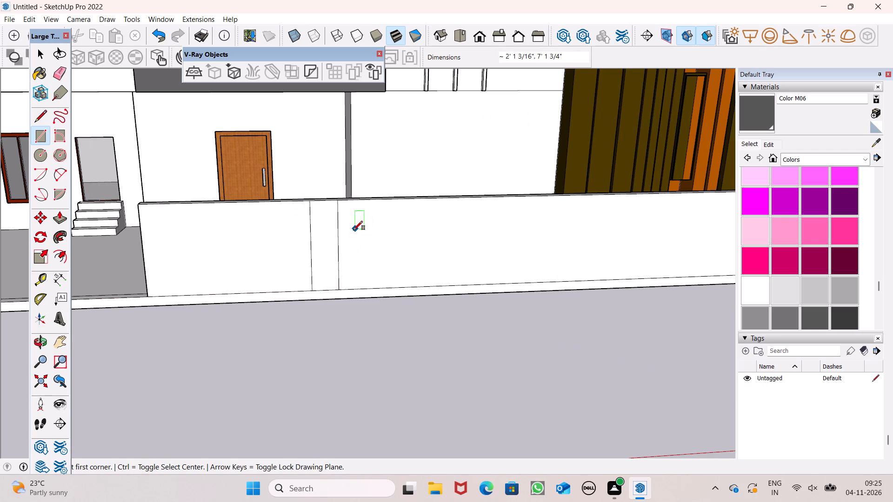
Shift the rectangular strip towards the entrance opening and place a copy of it farther along the long boundary wall.
middle_click_drag(372, 293, 343, 308)
key("space")
double_click(306, 271)
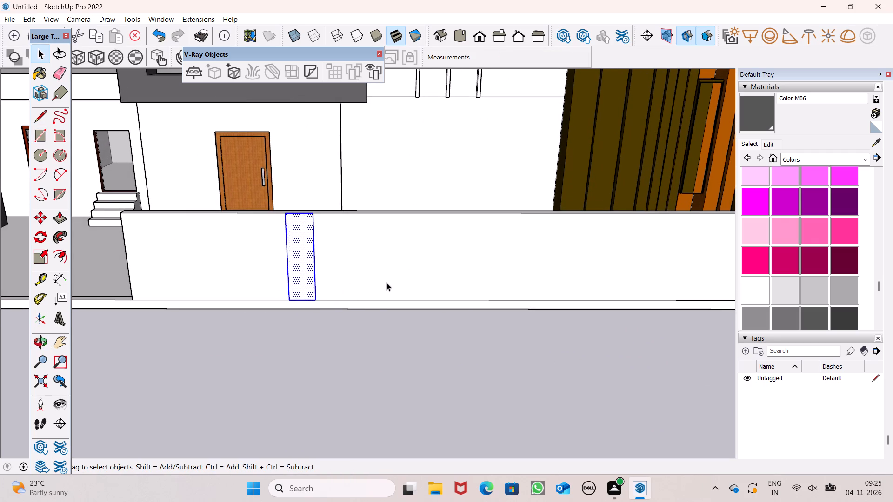
middle_click_drag(387, 282, 420, 269)
key("m")
key("Return")
scroll(350, 267, "up", 3)
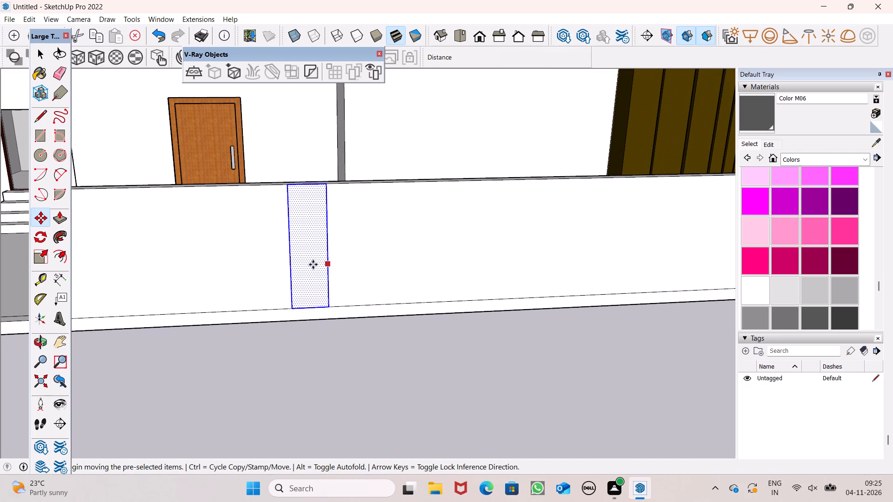
left_click_drag(309, 263, 261, 258)
left_click_drag(261, 258, 301, 258, "ctrl")
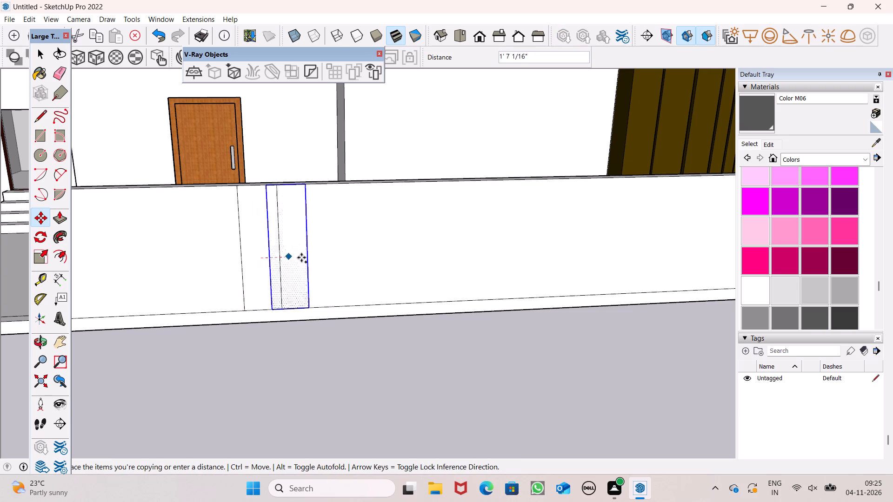
left_click_drag(301, 258, 344, 258, "ctrl")
key("space")
scroll(302, 289, "down", 6)
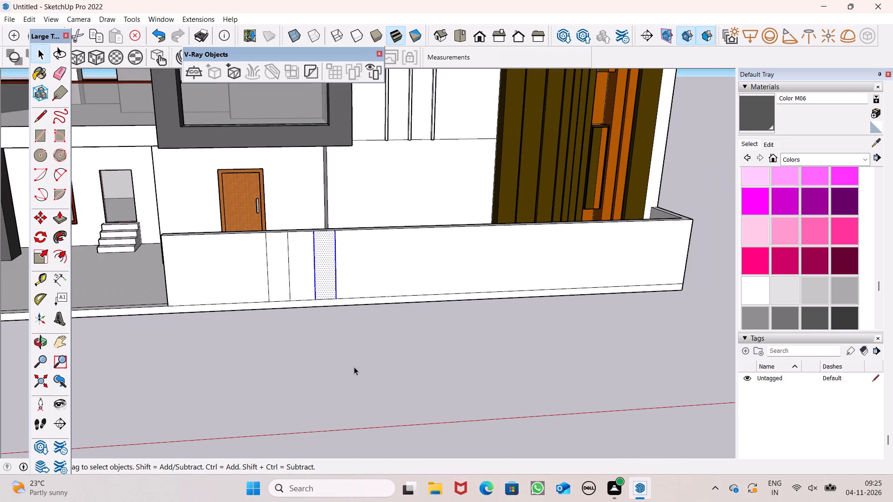
left_click(354, 365)
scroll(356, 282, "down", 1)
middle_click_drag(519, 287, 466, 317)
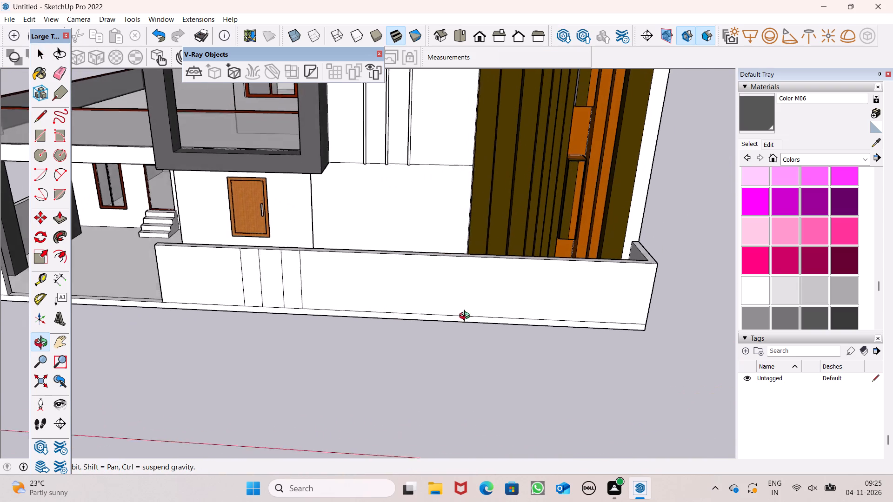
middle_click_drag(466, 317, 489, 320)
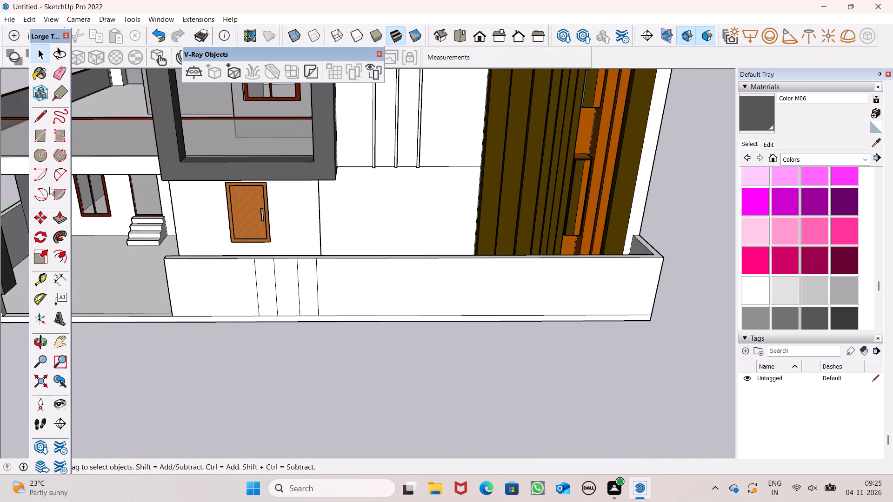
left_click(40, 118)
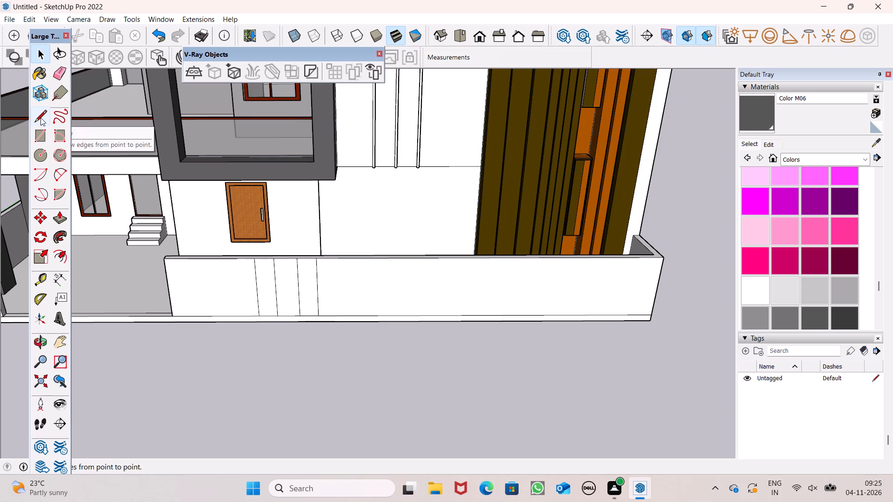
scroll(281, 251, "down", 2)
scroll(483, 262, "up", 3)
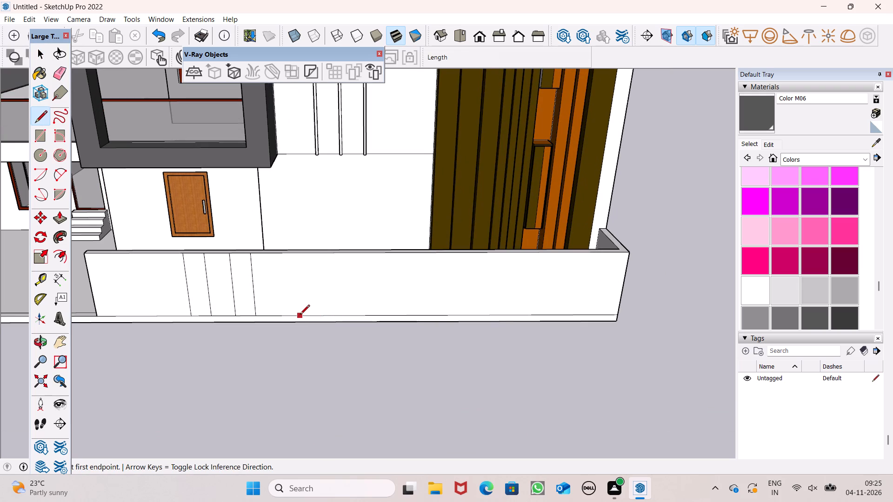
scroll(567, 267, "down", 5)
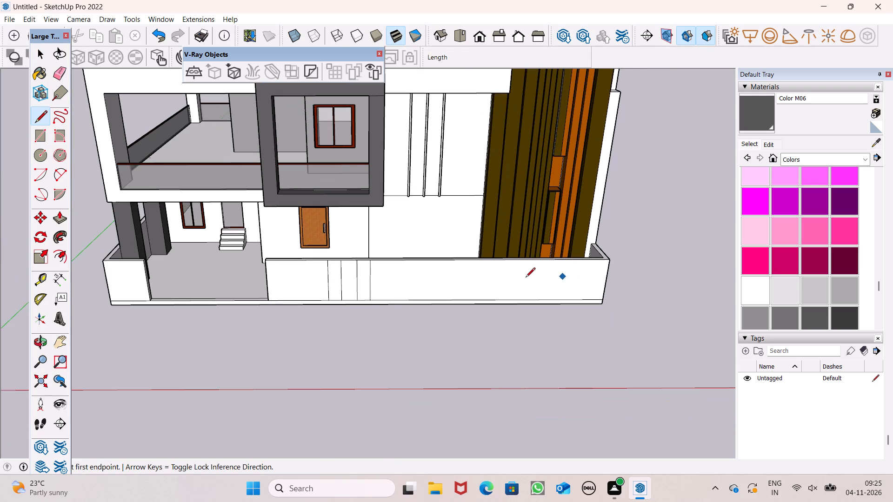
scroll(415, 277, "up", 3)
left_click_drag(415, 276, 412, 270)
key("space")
Move the copied strip about 5' 7" along the long boundary wall, away from the entrance opening.
scroll(400, 270, "up", 6)
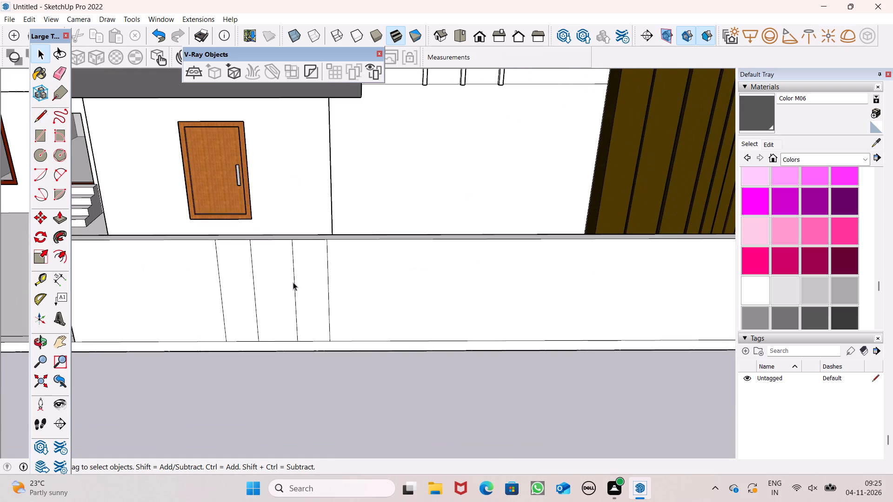
double_click(313, 284)
key("m")
key("Return")
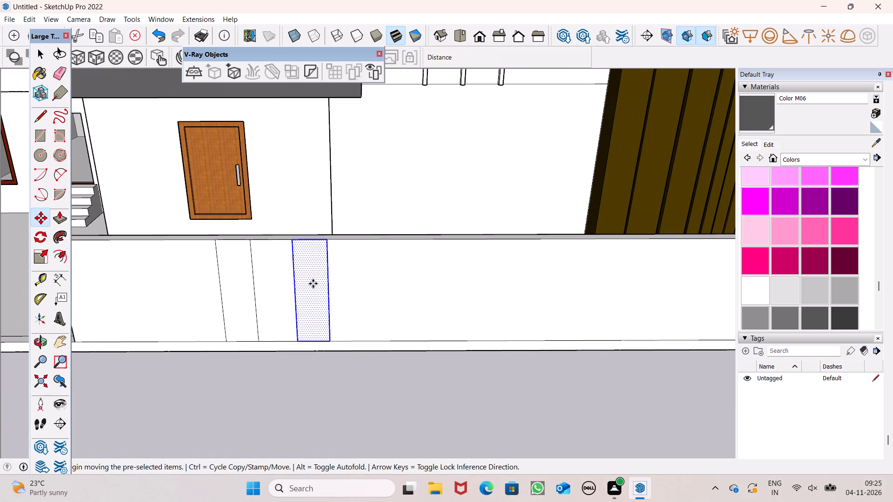
left_click_drag(313, 284, 403, 291)
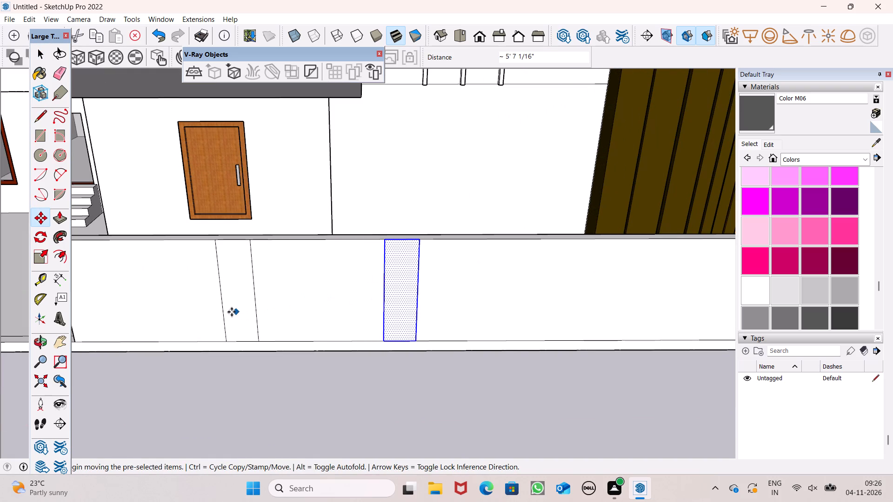
key("space")
Move the remaining strip along the long boundary wall so it sits beside the other one with a narrow gap.
double_click(235, 310)
double_click(237, 310)
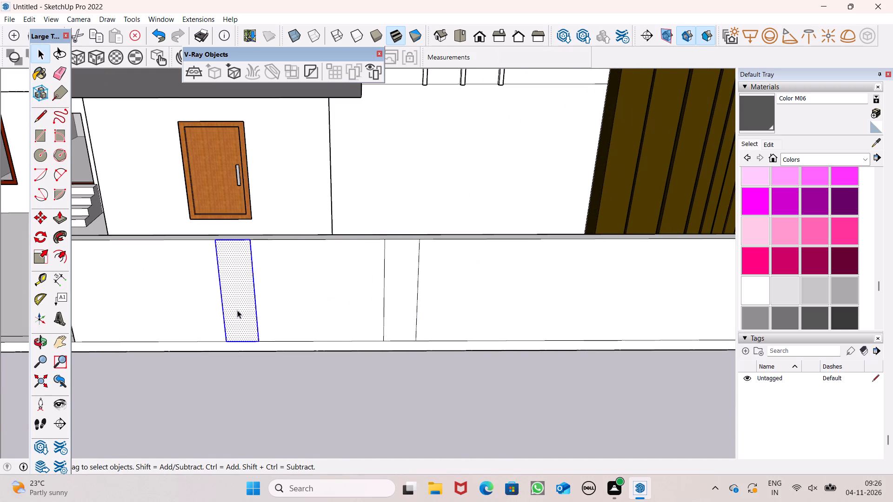
key("m")
key("Return")
left_click_drag(239, 309, 320, 304)
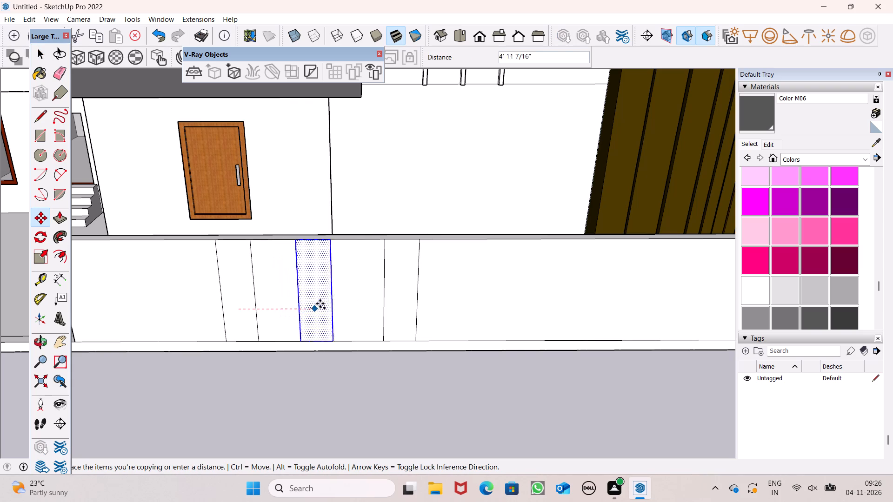
left_click_drag(320, 304, 340, 305)
scroll(346, 307, "down", 6)
key("space")
left_click(354, 387)
scroll(362, 336, "down", 4)
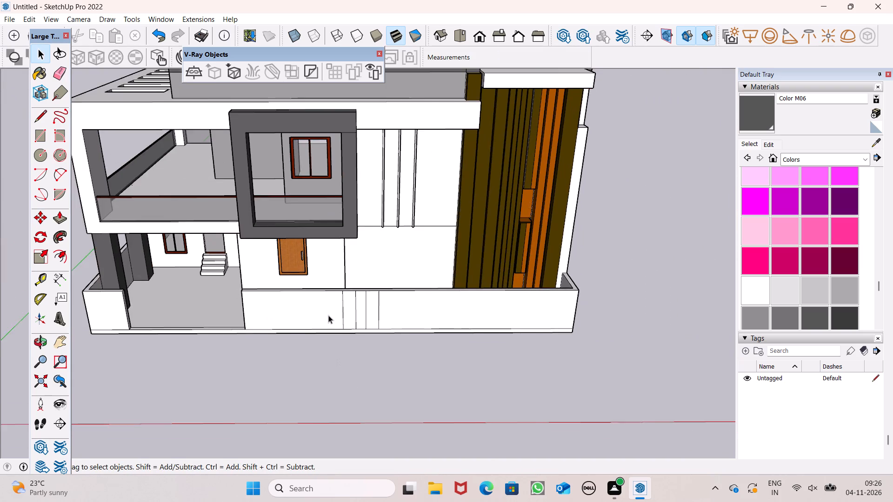
Paint both strips on the long boundary wall's front face with Color M06.
middle_click_drag(328, 315, 347, 330)
scroll(347, 330, "up", 1)
left_click(766, 121)
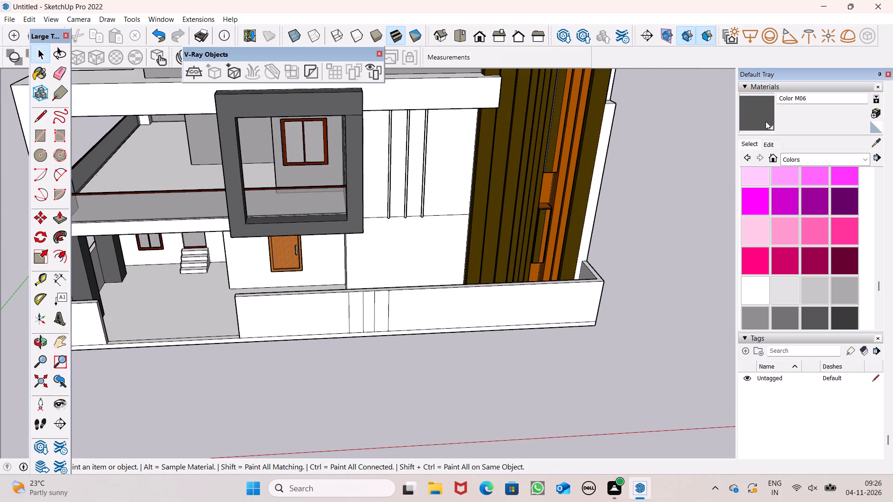
left_click(378, 318)
left_click(356, 317)
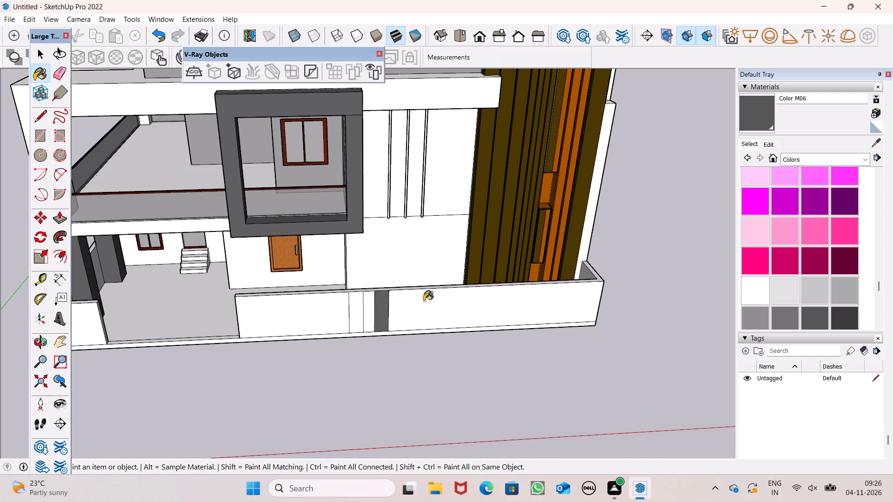
Push/Pull the strip nearer the entrance opening through the wall's thickness to its back edge.
scroll(424, 301, "up", 6)
scroll(343, 283, "up", 2)
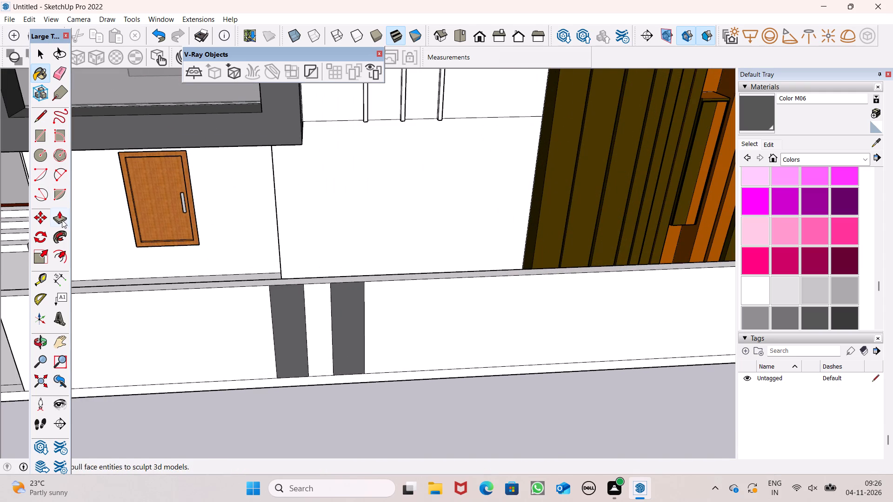
left_click(62, 219)
middle_click_drag(314, 258, 323, 299)
scroll(315, 346, "up", 7)
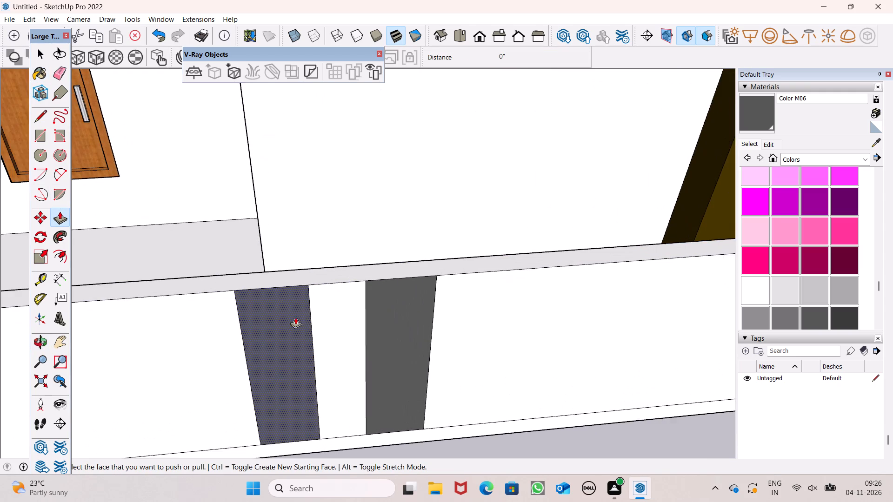
scroll(283, 301, "up", 7)
scroll(334, 277, "down", 2)
middle_click_drag(345, 279, 336, 323)
scroll(292, 304, "up", 3)
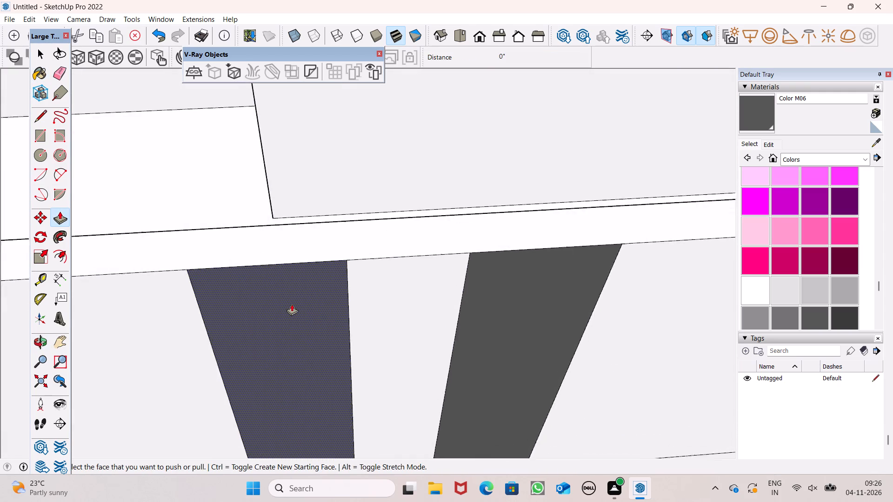
scroll(292, 304, "up", 3)
scroll(321, 267, "down", 5)
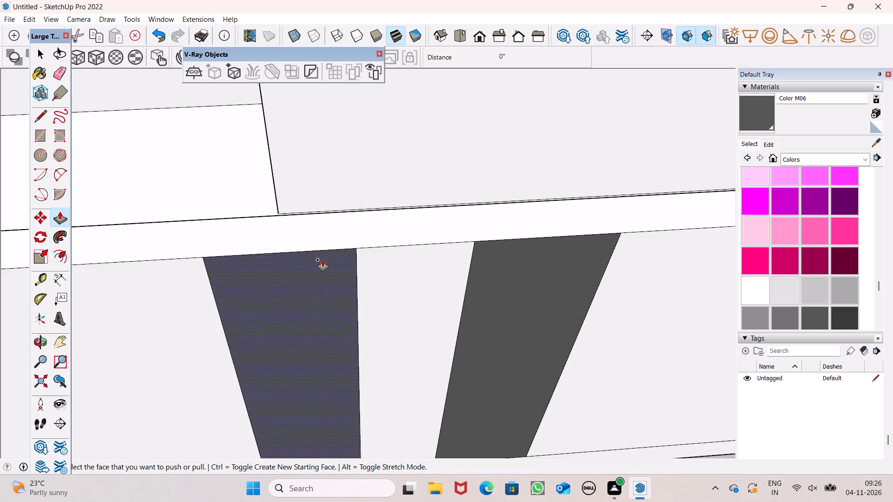
left_click_drag(324, 260, 359, 217)
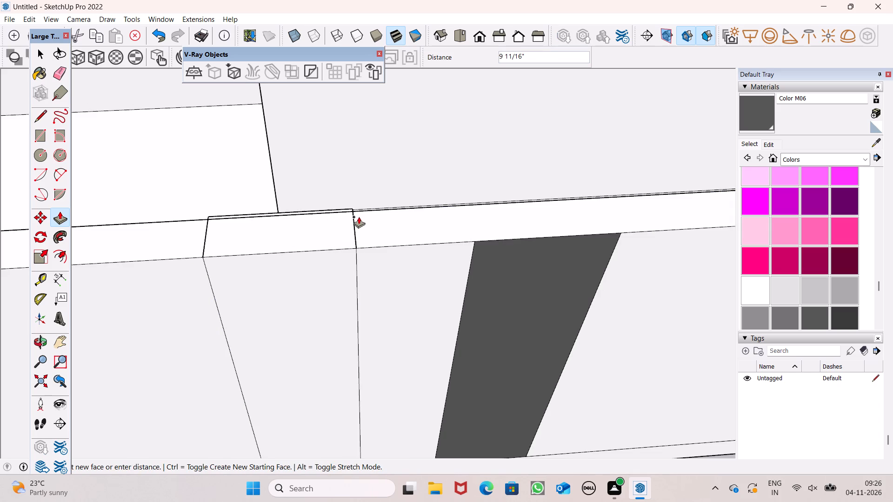
left_click_drag(359, 217, 355, 214)
Push/Pull the second strip 9" through the wall's thickness to its back edge.
scroll(347, 243, "down", 4)
middle_click_drag(450, 284, 441, 308)
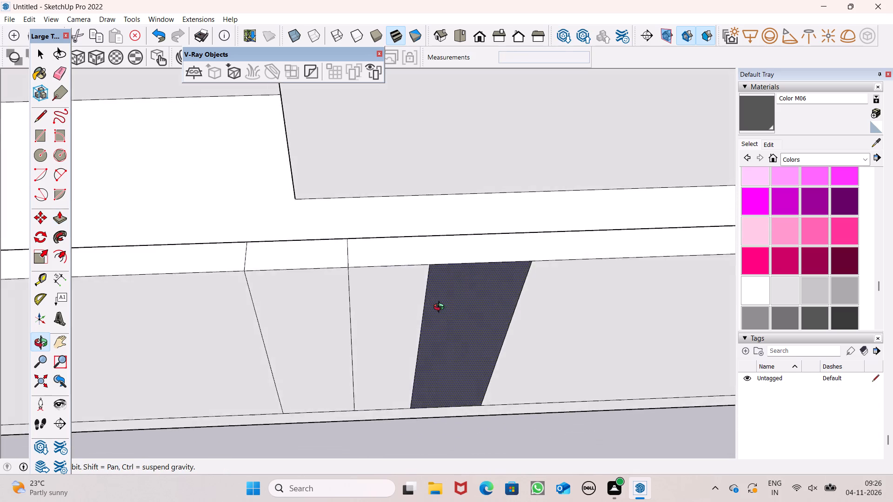
middle_click_drag(441, 308, 408, 347)
scroll(416, 308, "up", 6)
left_click_drag(430, 317, 435, 279)
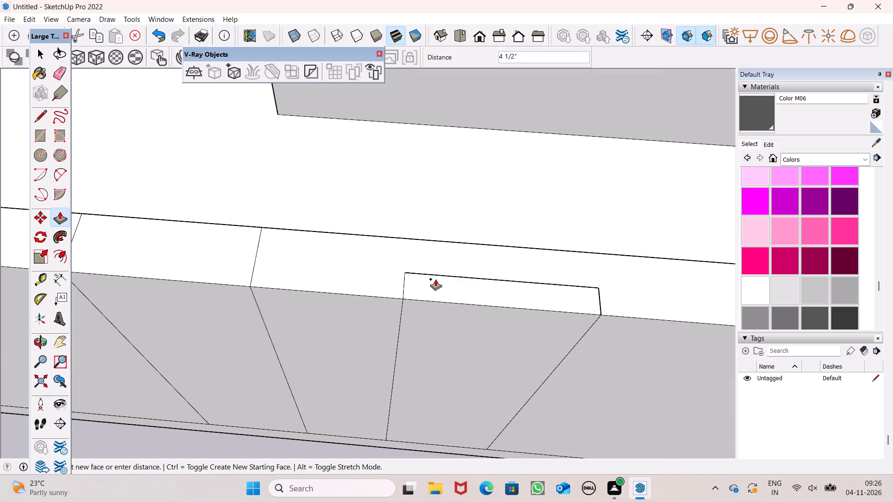
left_click_drag(435, 279, 407, 237)
Paint the top and front faces of both pushed-through strips on the long boundary wall with Color M06.
left_click(759, 118)
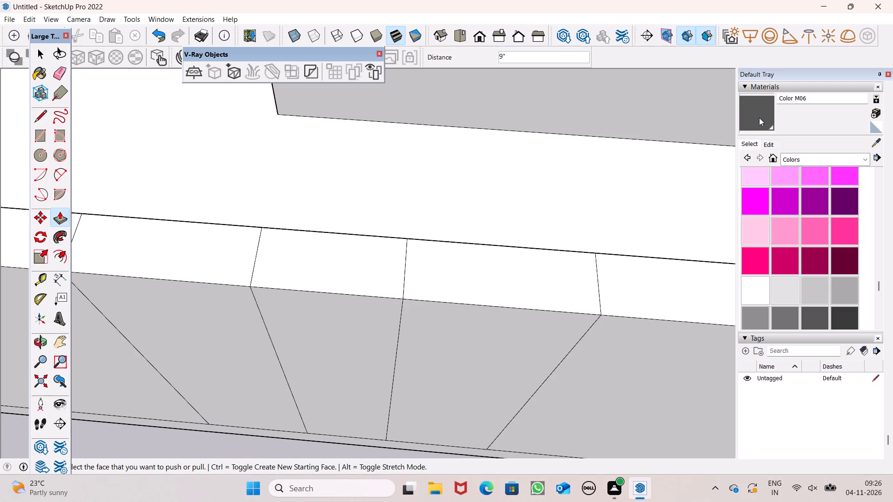
left_click(472, 284)
left_click_drag(436, 336, 431, 338)
left_click(220, 281)
left_click(211, 313)
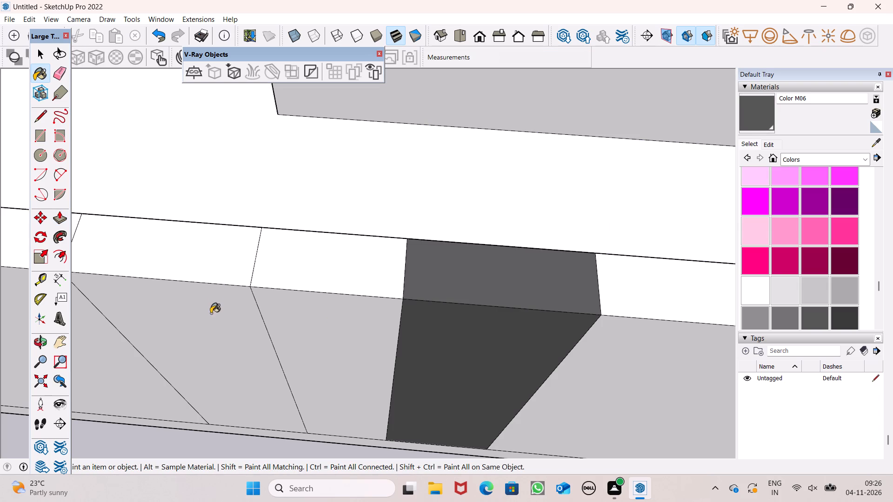
middle_click_drag(454, 308, 15, 329)
scroll(0, 329, "up", 1)
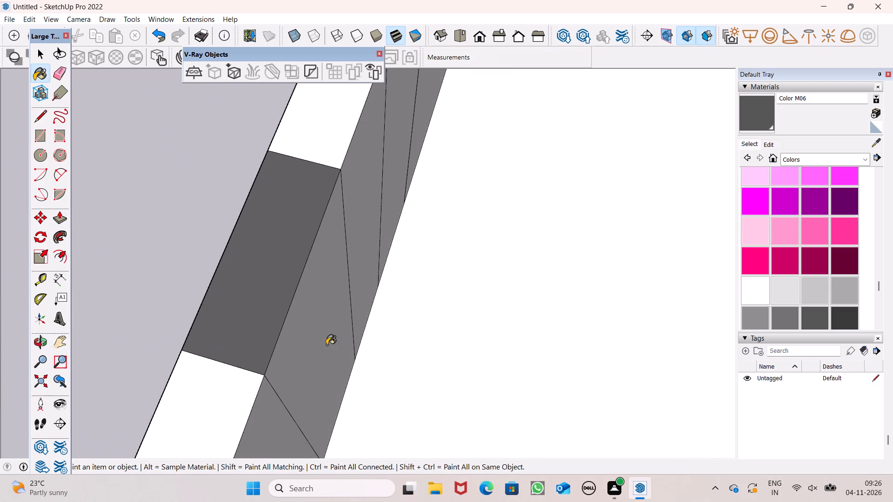
left_click_drag(327, 344, 329, 340)
left_click(399, 205)
middle_click_drag(336, 295, 578, 254)
key("space")
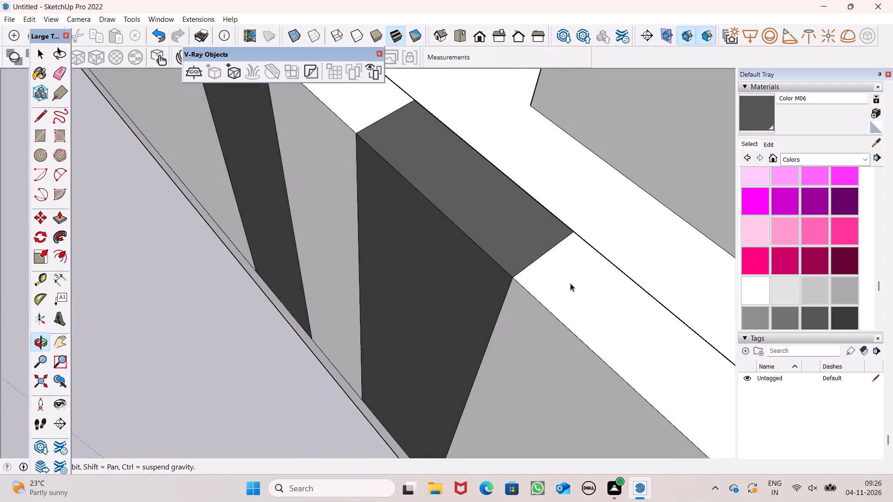
Draw an upright rectangle about 1' 5" by 7' 1 3/4" on the long wall's front face, between the dark strips and the outer corner.
scroll(568, 286, "down", 9)
middle_click_drag(448, 297, 539, 223)
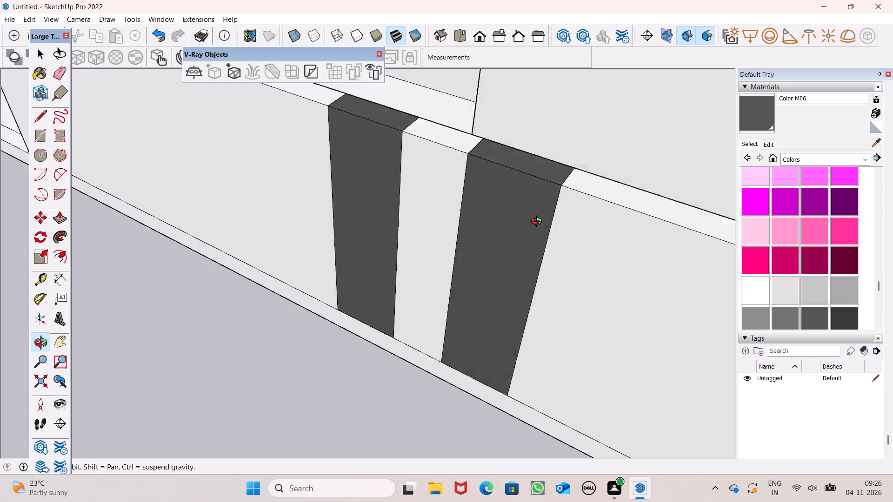
middle_click_drag(539, 223, 573, 181)
scroll(572, 182, "up", 1)
scroll(573, 179, "down", 5)
scroll(531, 203, "down", 3)
middle_click_drag(459, 244, 525, 276)
scroll(143, 230, "down", 10)
middle_click_drag(297, 271, 362, 205)
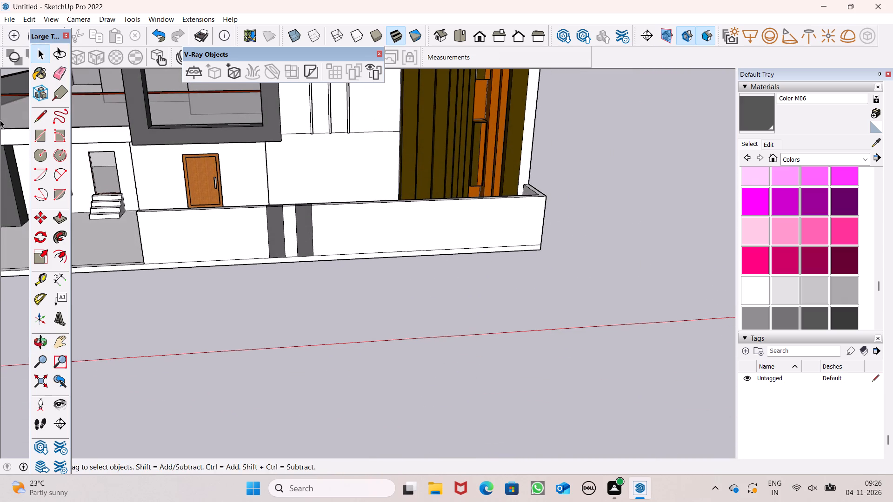
left_click(39, 129)
middle_click_drag(492, 214, 391, 217)
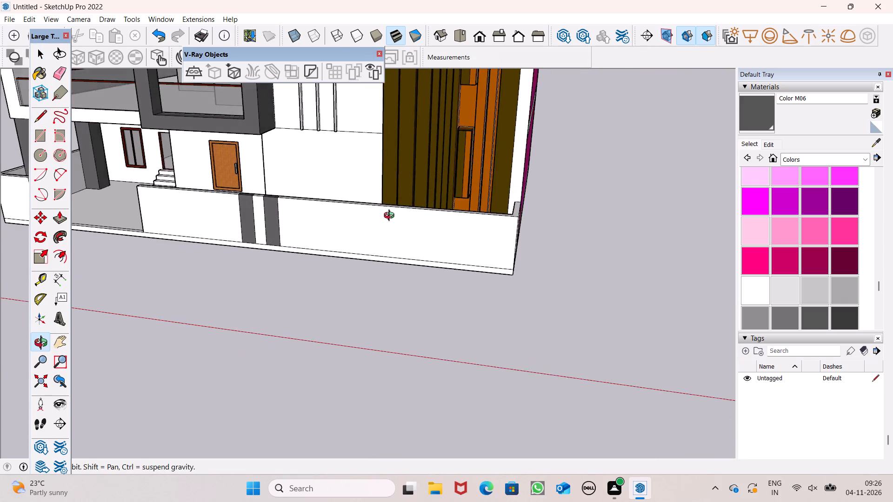
middle_click_drag(391, 217, 446, 200)
scroll(393, 198, "up", 3)
scroll(356, 191, "down", 2)
middle_click_drag(345, 215, 345, 210)
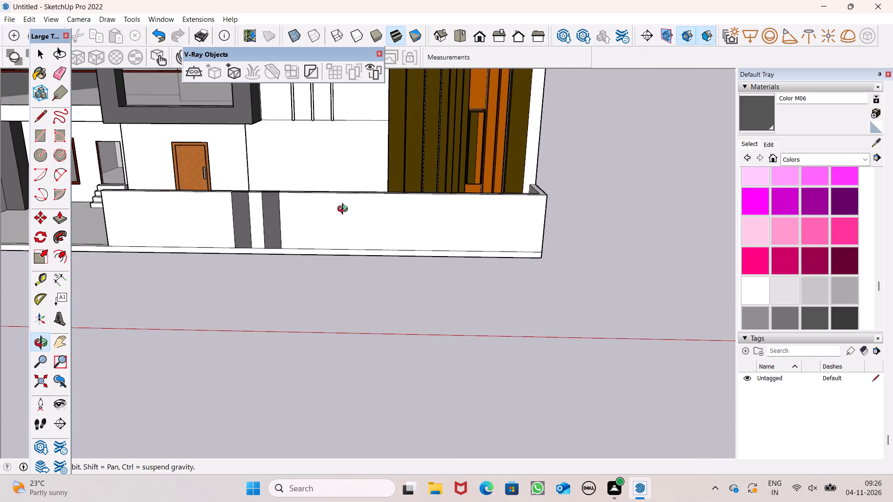
middle_click_drag(345, 210, 336, 172)
scroll(291, 183, "up", 2)
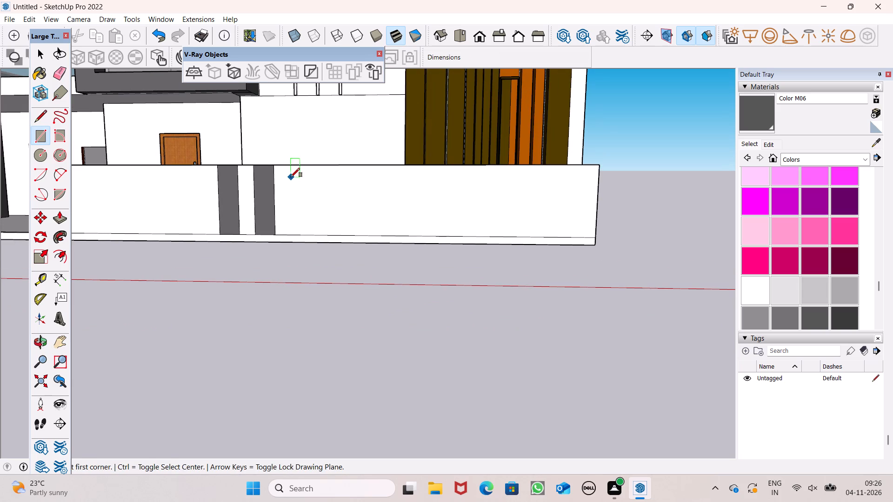
scroll(327, 187, "up", 1)
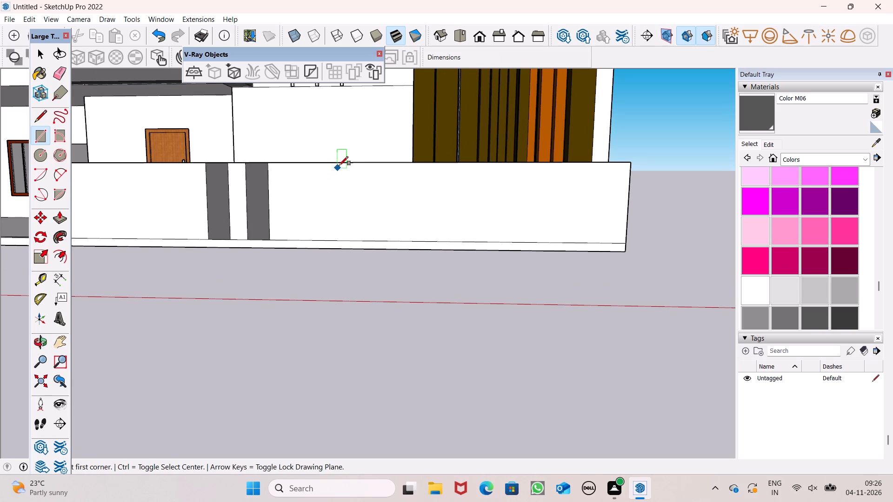
left_click(331, 164)
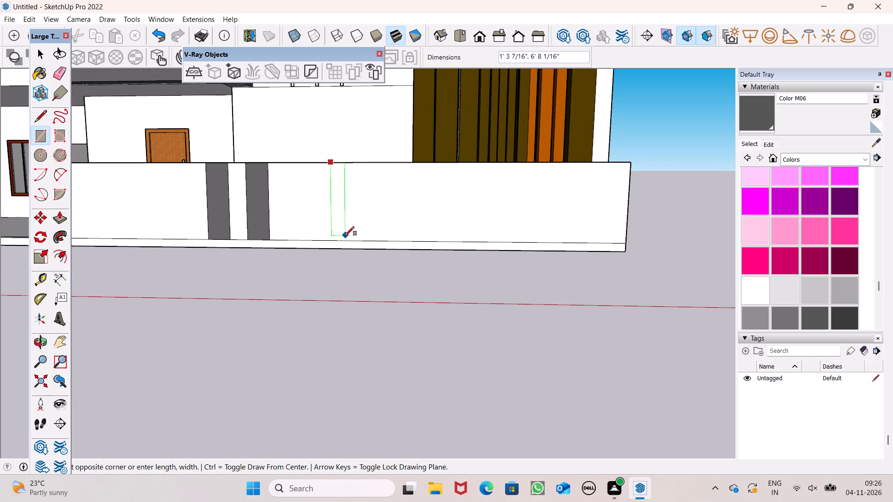
left_click(347, 239)
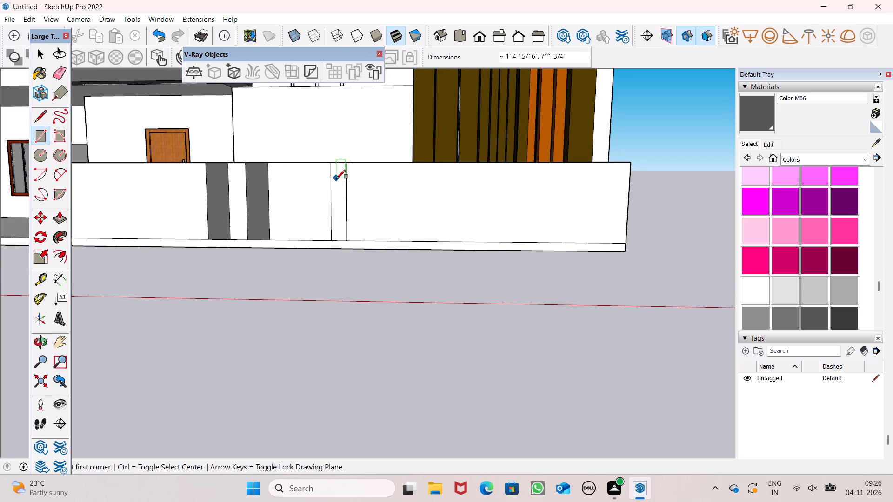
Draw a horizontal line from the rectangle's outer edge towards the wall's corner, and close it down to the base with a line about 5' long.
left_click(33, 114)
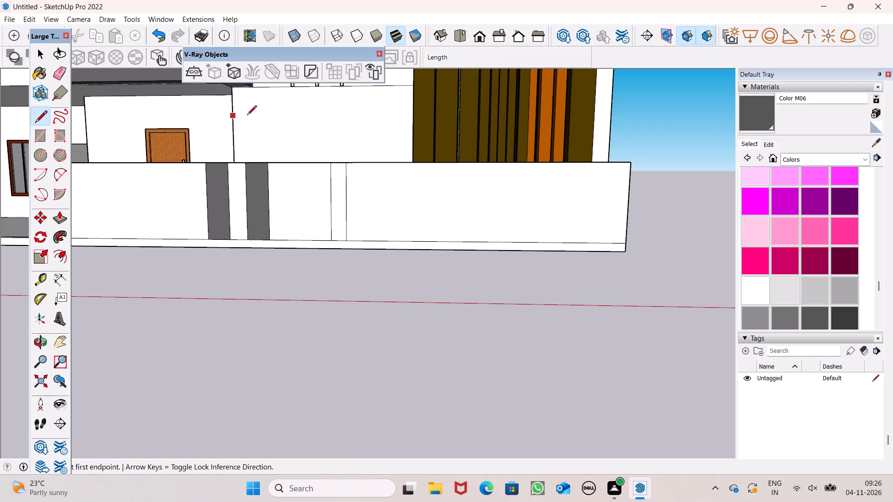
left_click(345, 186)
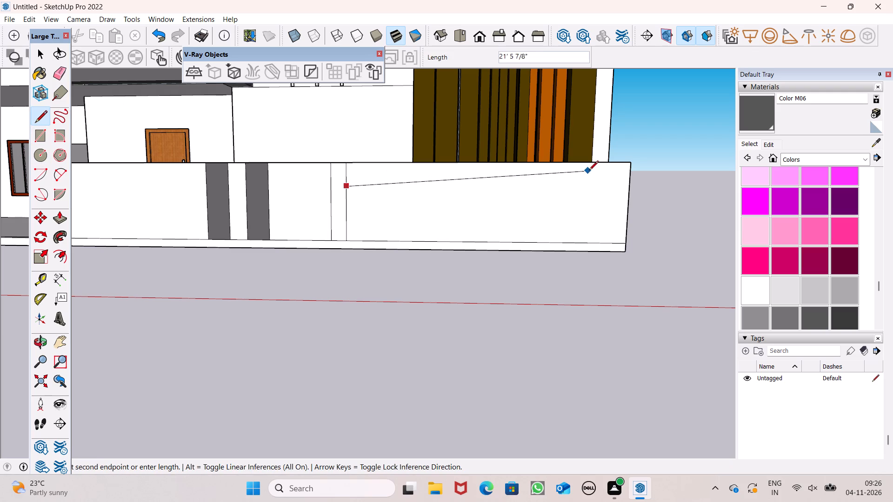
left_click(599, 182)
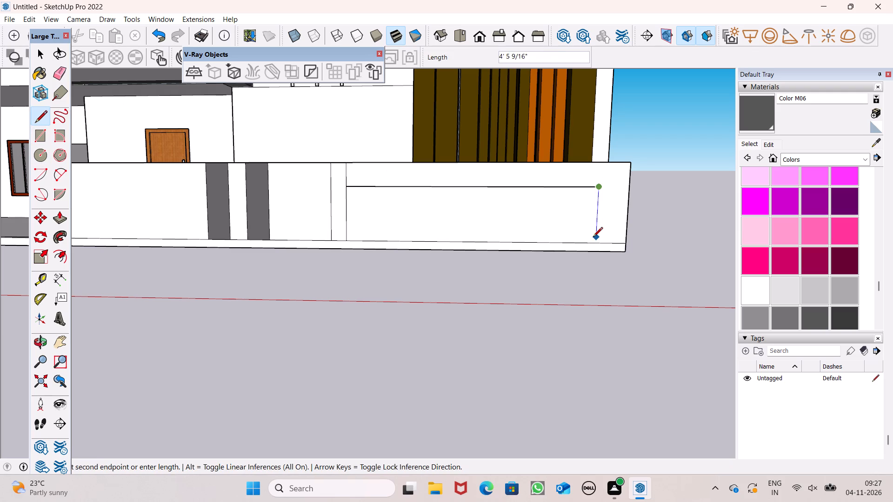
left_click(594, 242)
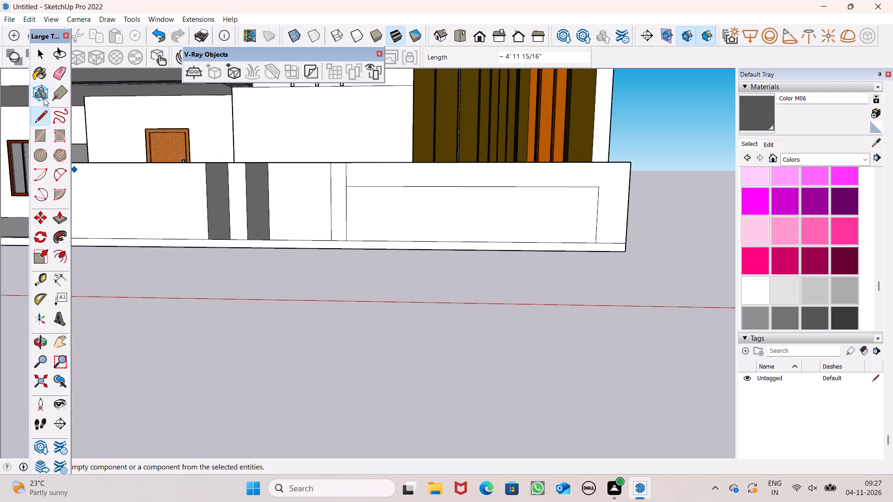
Erase the rectangle's edge segment above the inner panel and its full-height edge nearer the dark strips.
left_click_drag(55, 69, 60, 69)
left_click_drag(344, 176, 355, 176)
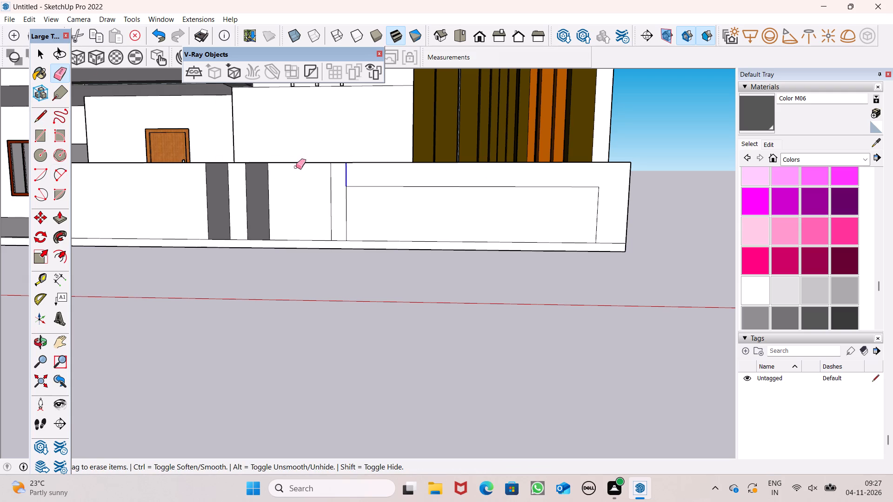
left_click(333, 193)
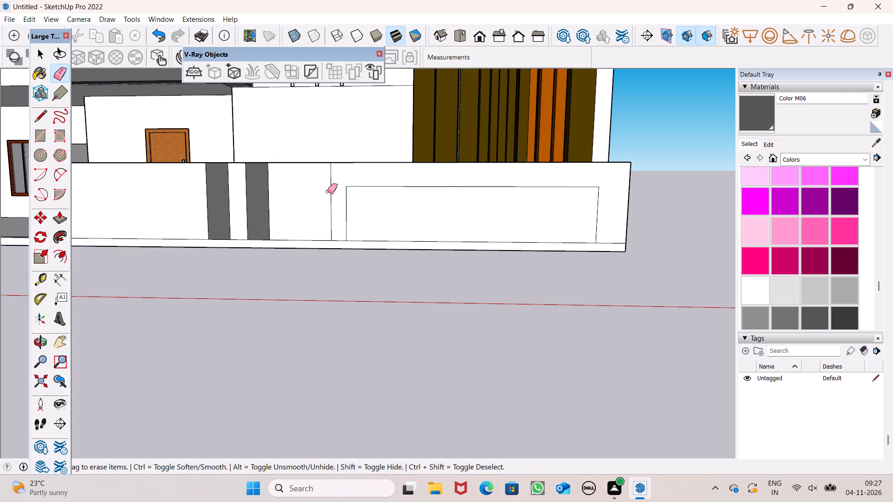
Draw a 7' 1 3/4" vertical line from the wall's top edge to its base, between the dark strips and the panel outline.
left_click(40, 115)
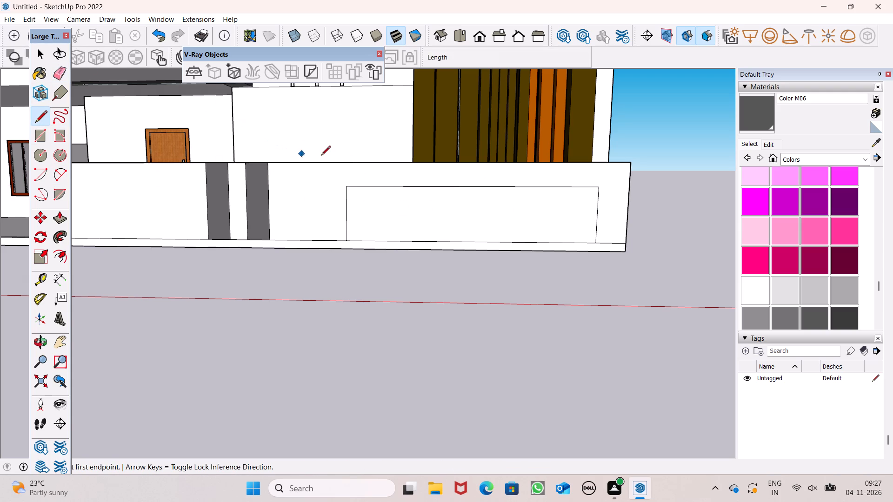
left_click(316, 163)
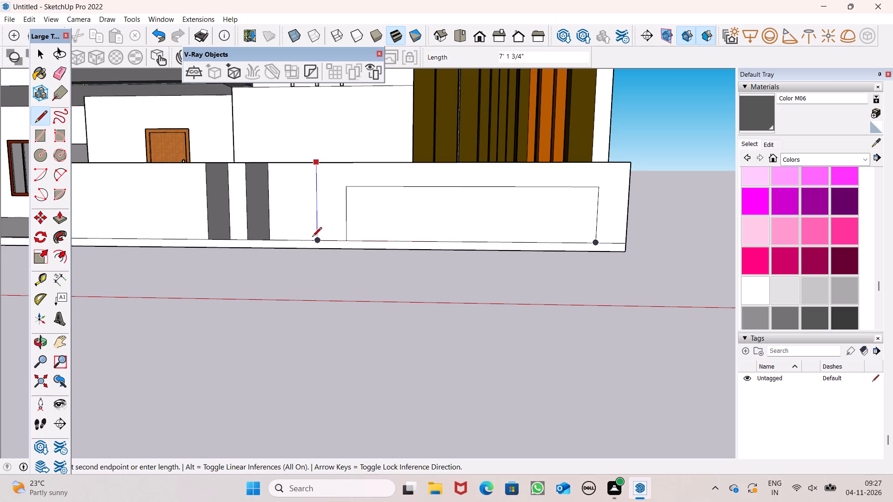
left_click(312, 238)
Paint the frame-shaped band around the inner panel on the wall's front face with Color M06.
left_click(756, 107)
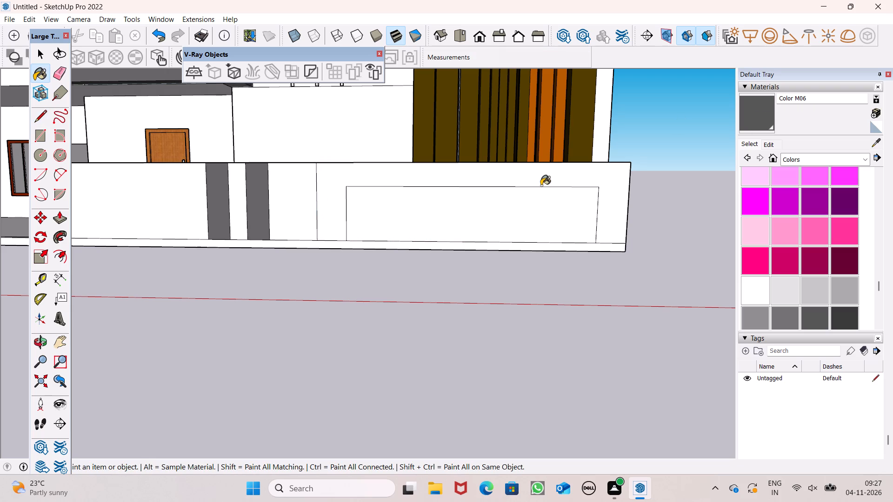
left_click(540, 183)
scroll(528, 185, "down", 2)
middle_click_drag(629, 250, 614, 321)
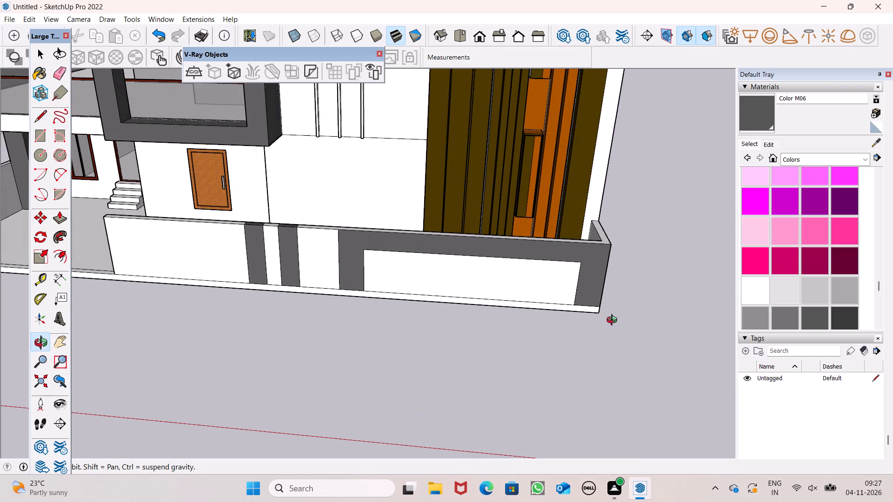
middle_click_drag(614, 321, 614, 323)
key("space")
Push/Pull the frame-shaped band about 9 3/16" through the wall's thickness to its back edge.
middle_click_drag(478, 232, 479, 299)
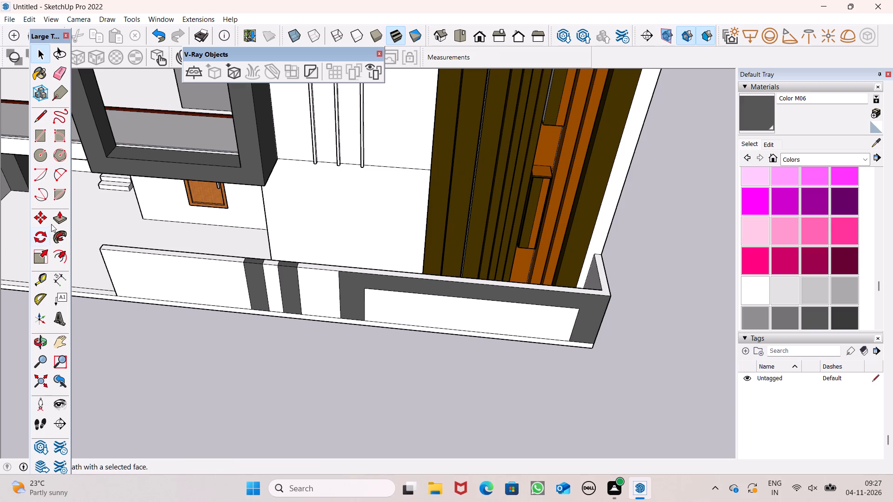
left_click_drag(53, 218, 57, 218)
scroll(389, 313, "up", 1)
middle_click_drag(398, 327, 398, 372)
scroll(393, 348, "up", 6)
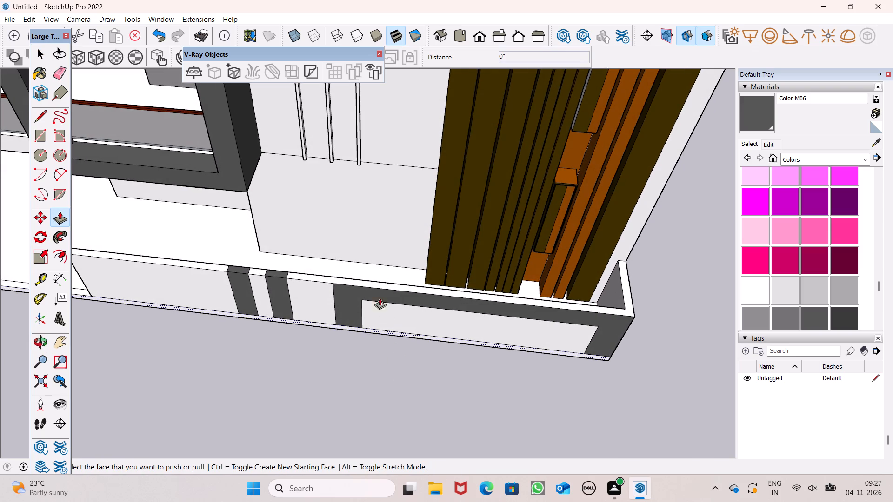
scroll(380, 298, "up", 7)
left_click_drag(356, 294, 356, 279)
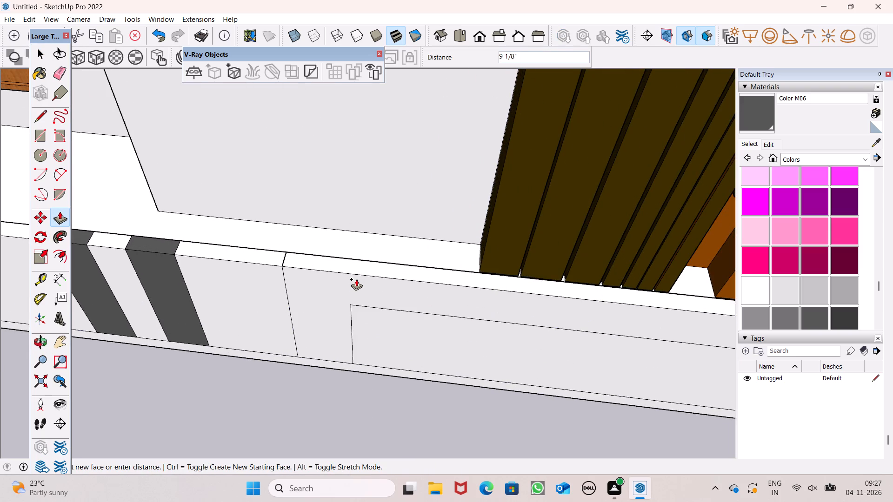
left_click_drag(356, 279, 357, 279)
scroll(274, 286, "down", 4)
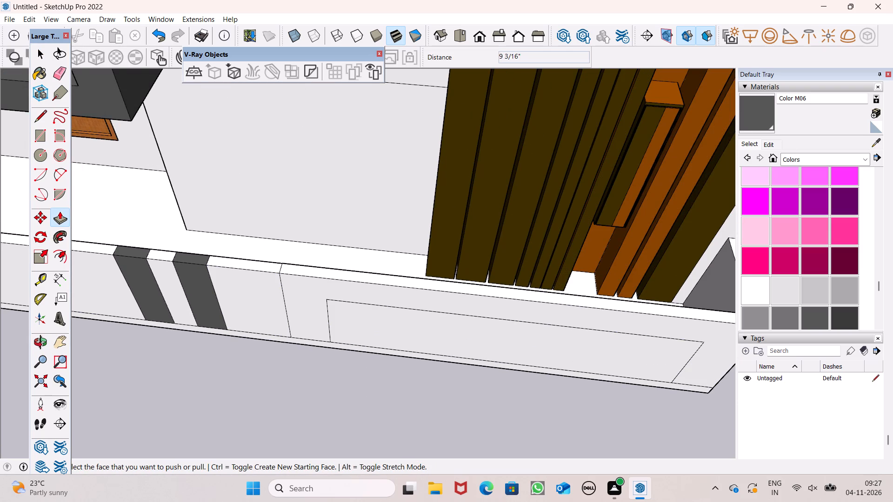
Paint the front, top and back faces of the frame-shaped band with Color M06.
left_click(746, 117)
scroll(530, 275, "up", 4)
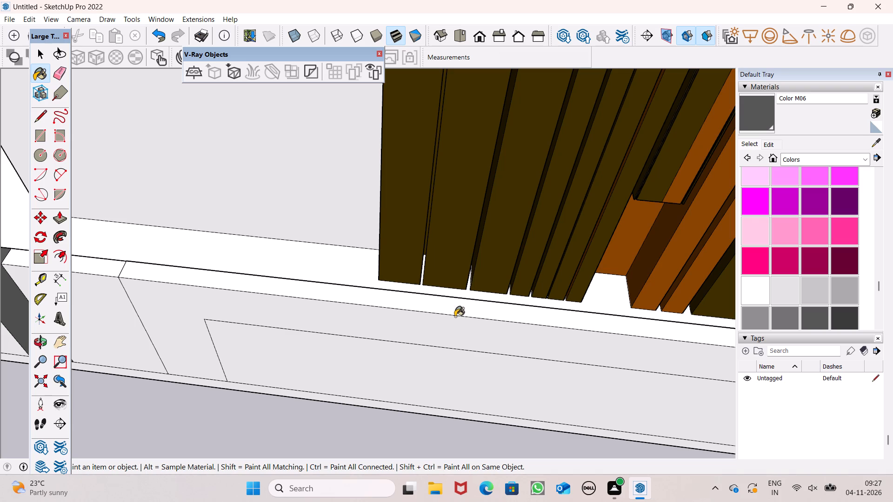
left_click_drag(457, 311, 457, 317)
left_click_drag(455, 341, 455, 337)
left_click(449, 310)
scroll(445, 308, "down", 2)
middle_click_drag(552, 326, 221, 243)
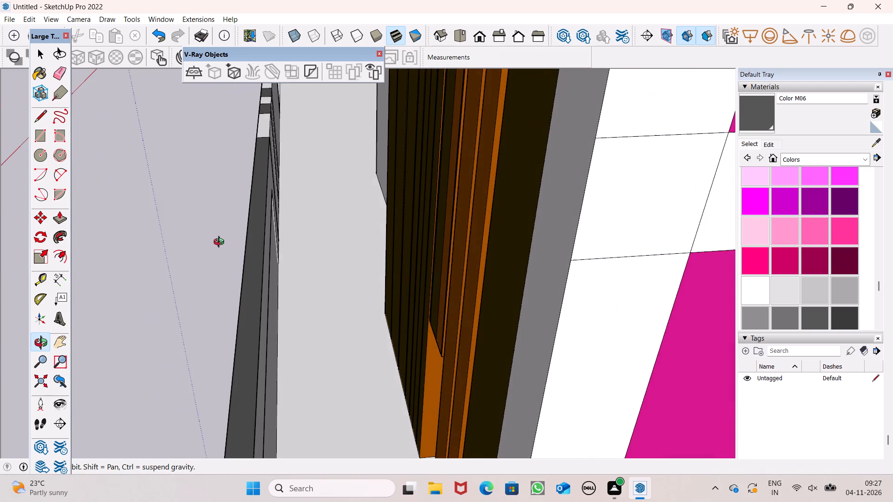
middle_click_drag(221, 243, 193, 263)
left_click(253, 294)
Push/Pull the thin base face below the long boundary wall outward about 5' 9 7/8" to extend the ground slab.
middle_click_drag(250, 304, 257, 300)
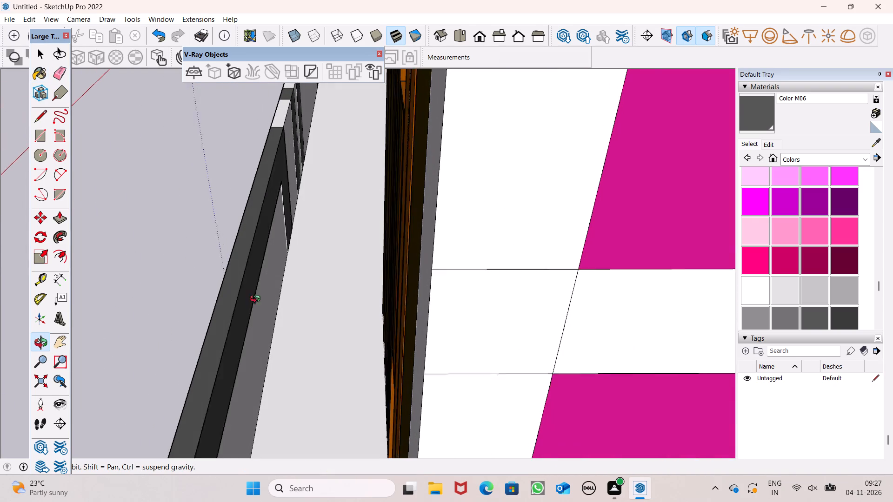
middle_click_drag(257, 300, 584, 203)
scroll(584, 203, "up", 1)
scroll(430, 178, "down", 10)
middle_click_drag(419, 205, 457, 258)
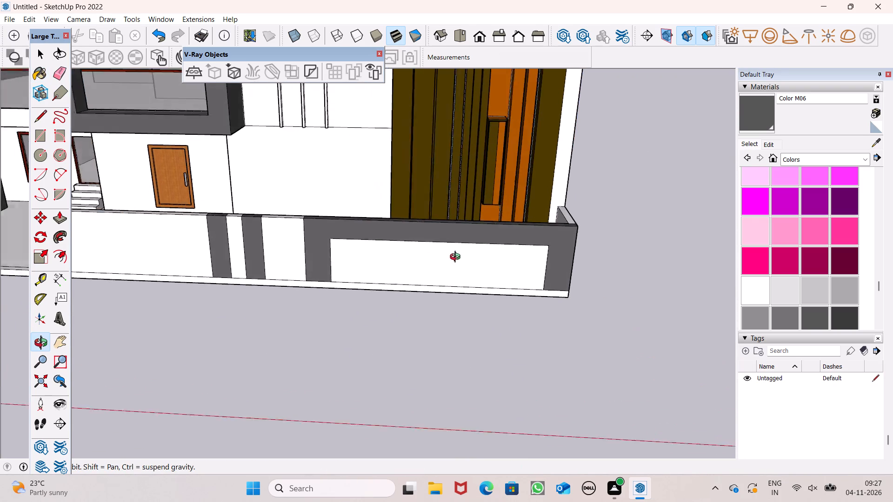
middle_click_drag(457, 258, 471, 276)
left_click(59, 215)
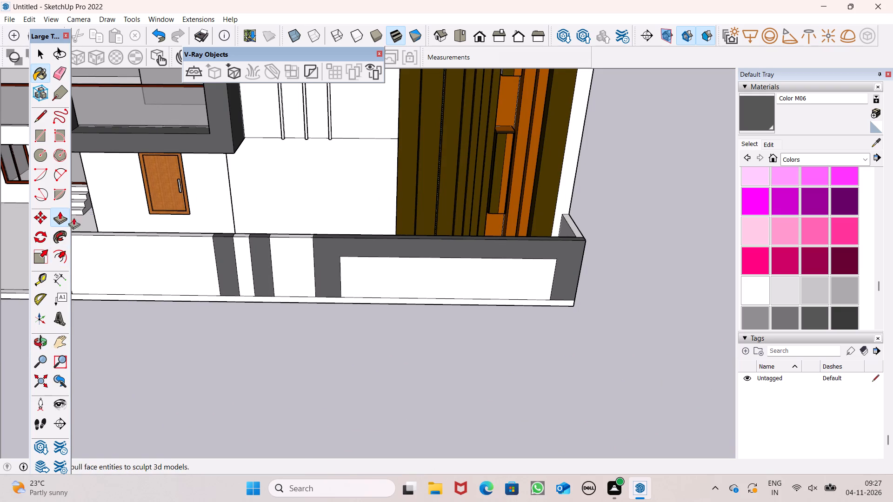
left_click_drag(360, 301, 362, 332)
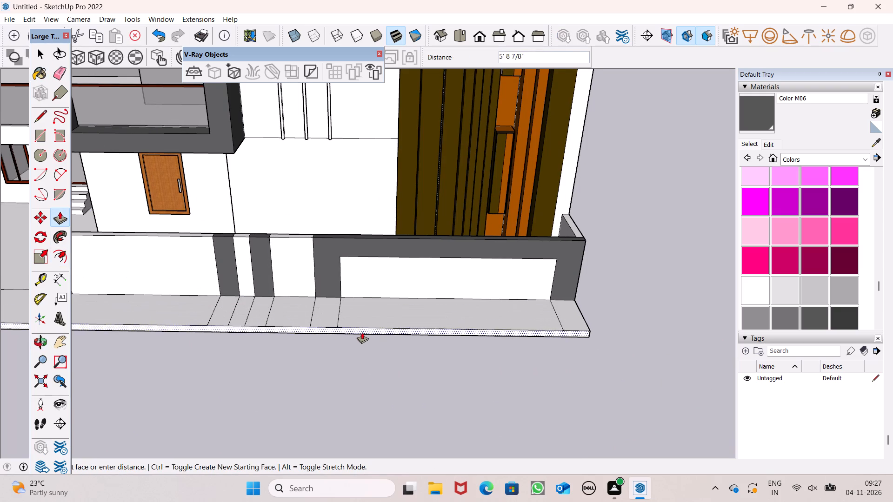
left_click_drag(362, 332, 362, 332)
Push/Pull the dark strip nearer the entrance opening outward 5 1/2" from the boundary wall's front face.
middle_click_drag(364, 320, 518, 373)
scroll(344, 350, "up", 6)
scroll(273, 331, "up", 2)
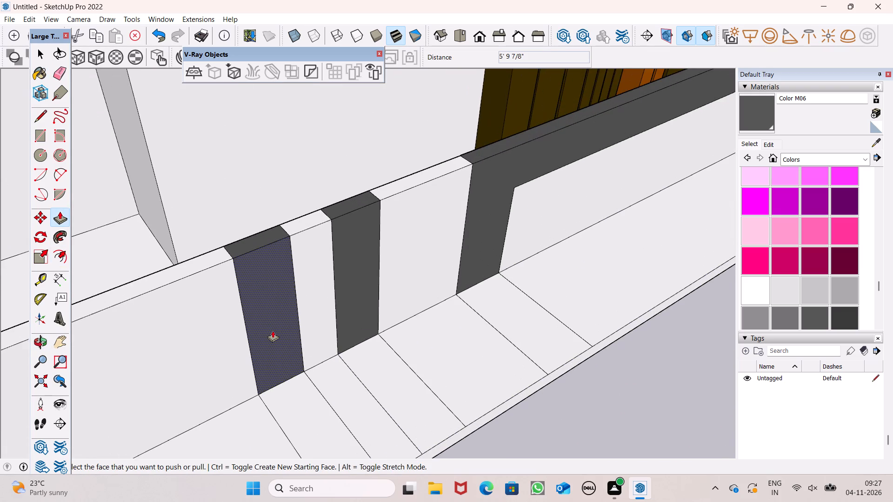
scroll(273, 330, "up", 2)
left_click_drag(273, 330, 280, 337)
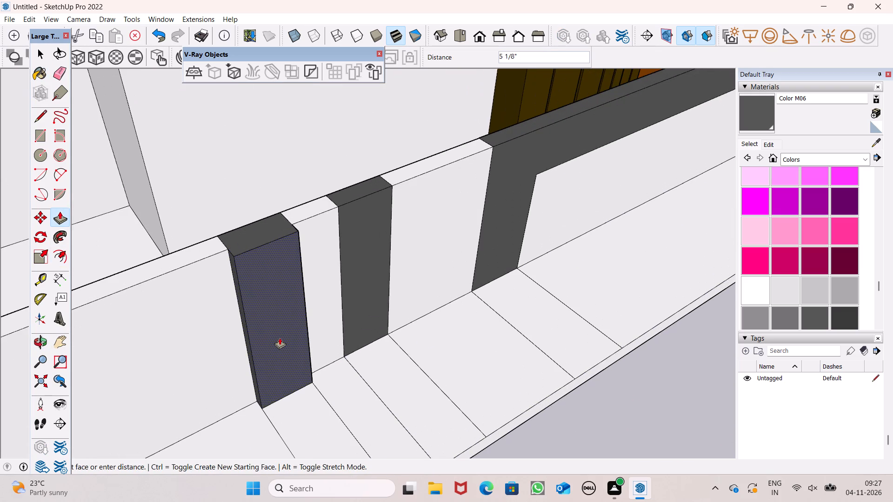
left_click_drag(280, 337, 280, 338)
middle_click_drag(387, 339, 206, 396)
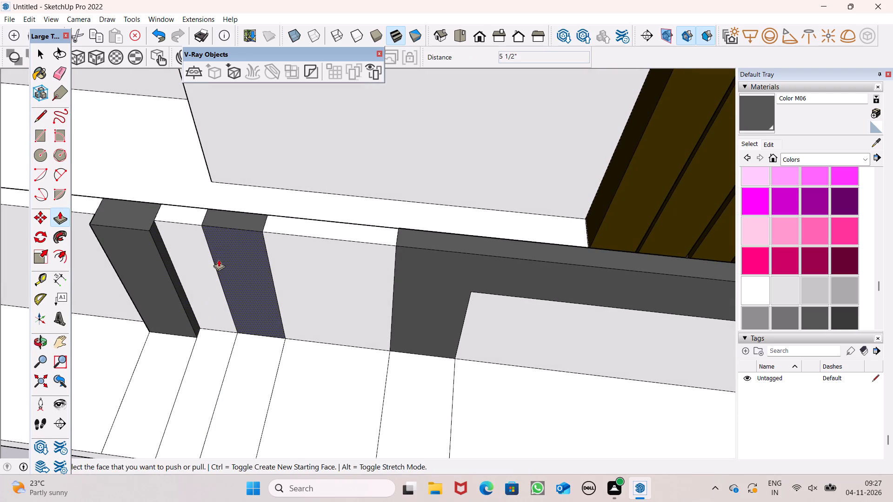
Push/Pull the second dark strip and the frame-shaped band on the boundary wall outward 5 1/2" to match the first strip.
left_click_drag(225, 248, 152, 231)
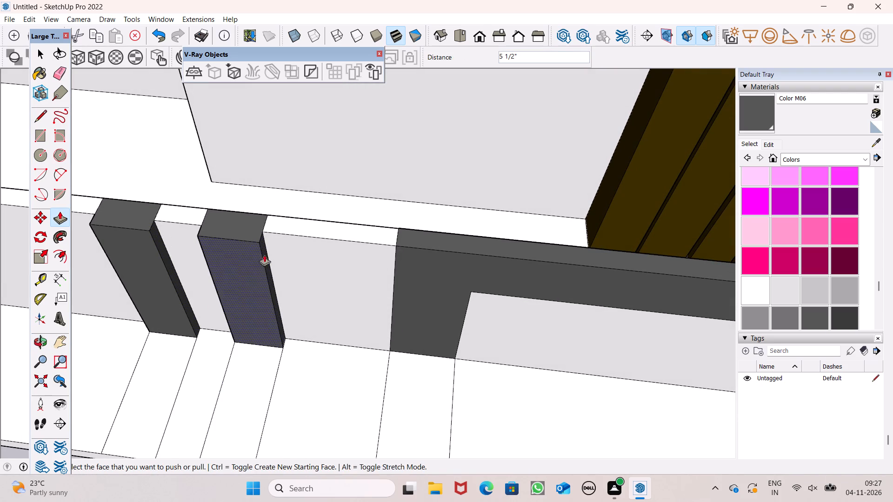
left_click_drag(440, 266, 255, 243)
scroll(269, 244, "down", 4)
middle_click_drag(324, 348, 356, 221)
scroll(359, 219, "down", 6)
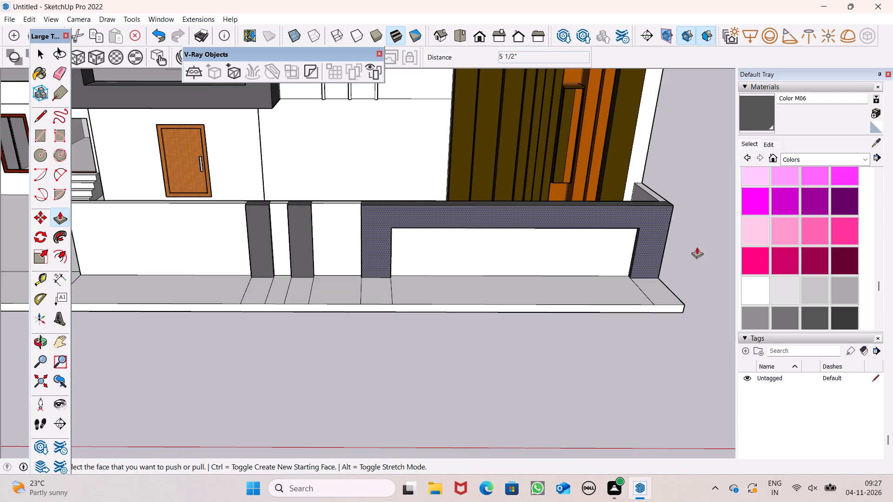
Paint the recessed wall panel inside the dark frame with Color M03.
left_click(853, 298)
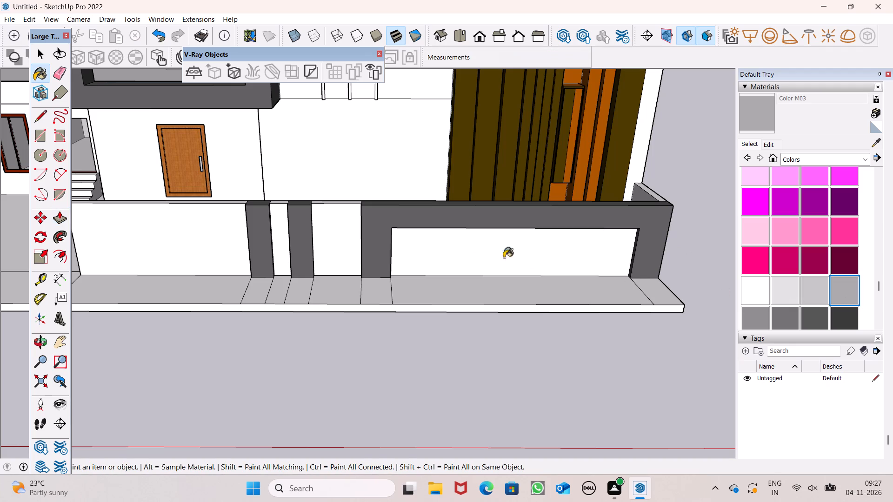
left_click(475, 249)
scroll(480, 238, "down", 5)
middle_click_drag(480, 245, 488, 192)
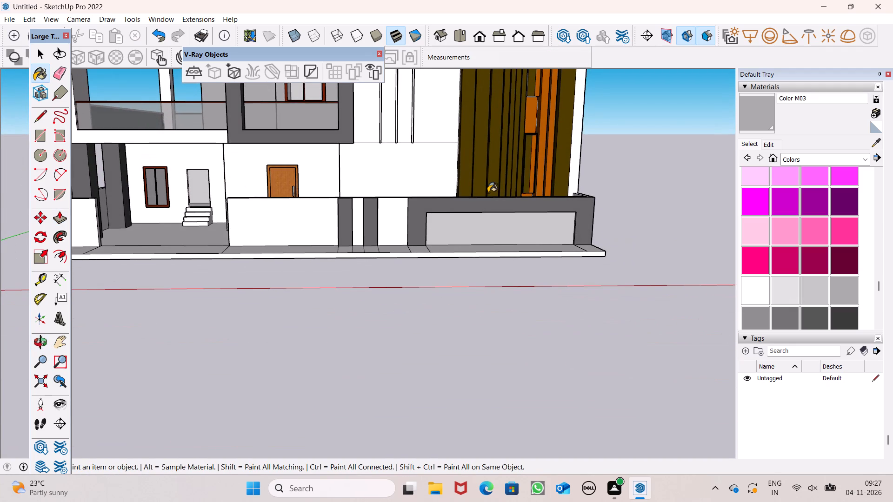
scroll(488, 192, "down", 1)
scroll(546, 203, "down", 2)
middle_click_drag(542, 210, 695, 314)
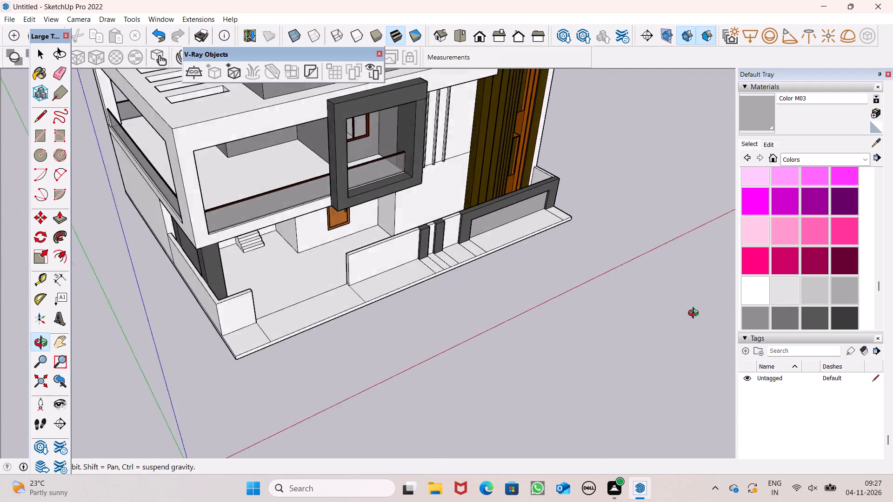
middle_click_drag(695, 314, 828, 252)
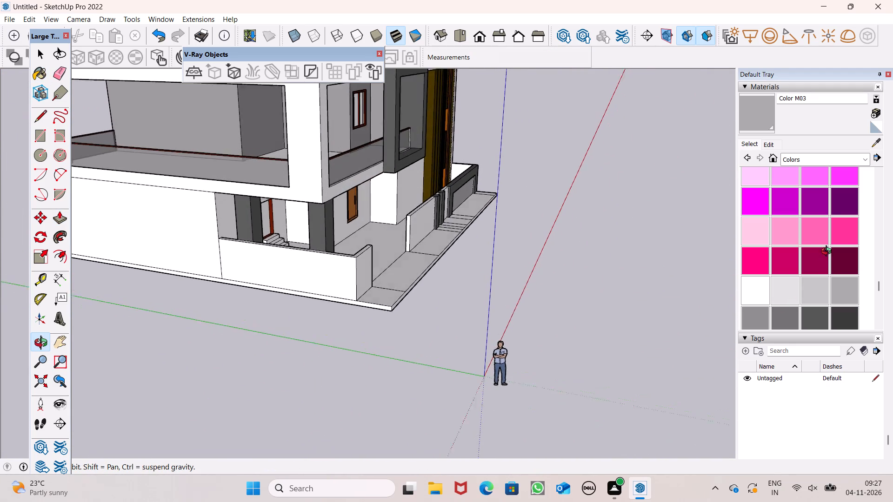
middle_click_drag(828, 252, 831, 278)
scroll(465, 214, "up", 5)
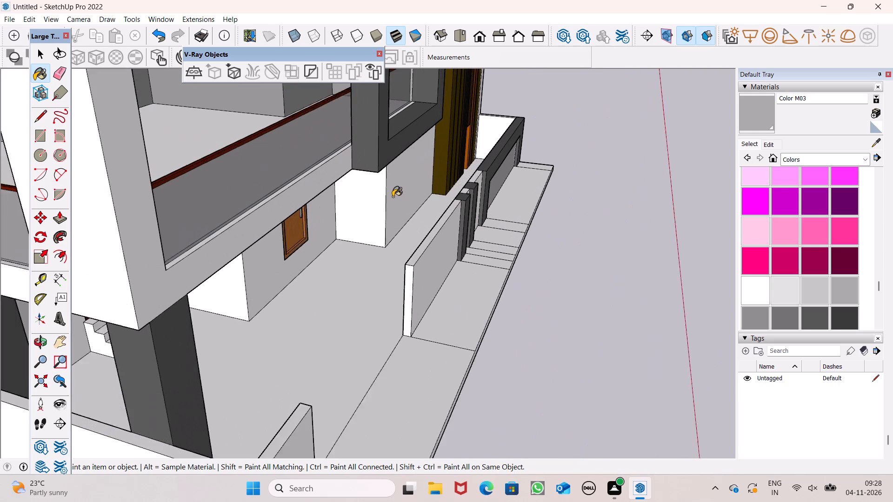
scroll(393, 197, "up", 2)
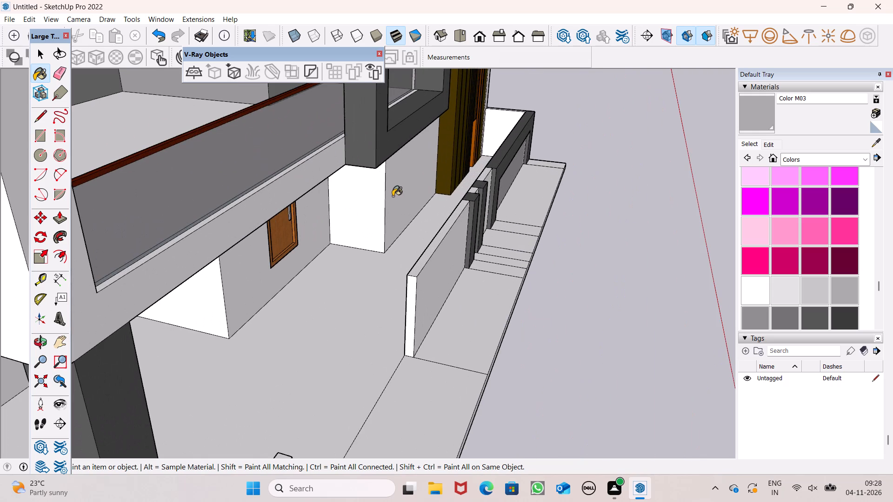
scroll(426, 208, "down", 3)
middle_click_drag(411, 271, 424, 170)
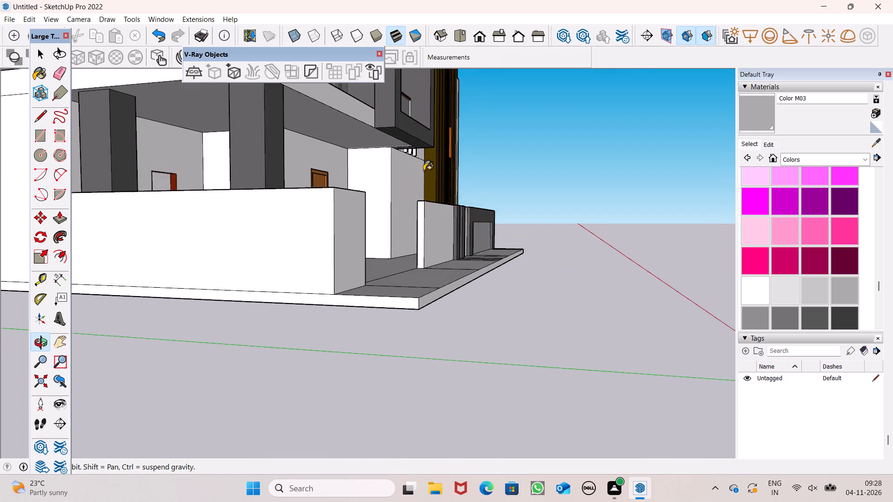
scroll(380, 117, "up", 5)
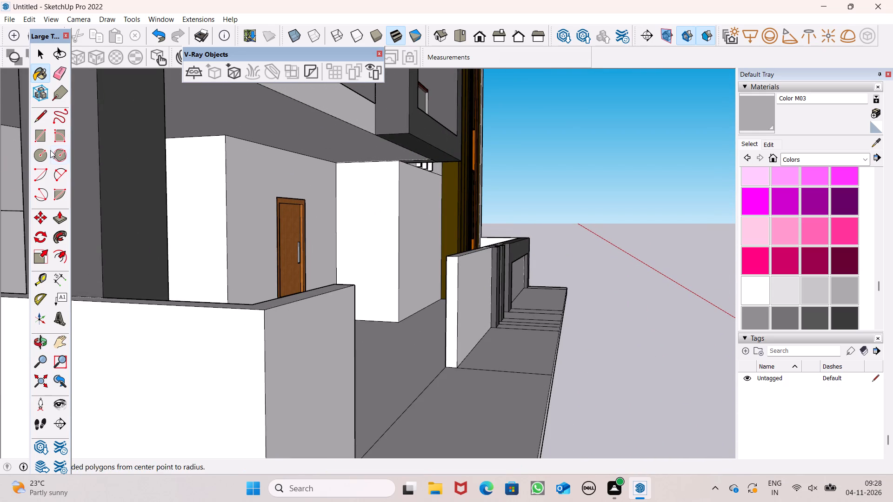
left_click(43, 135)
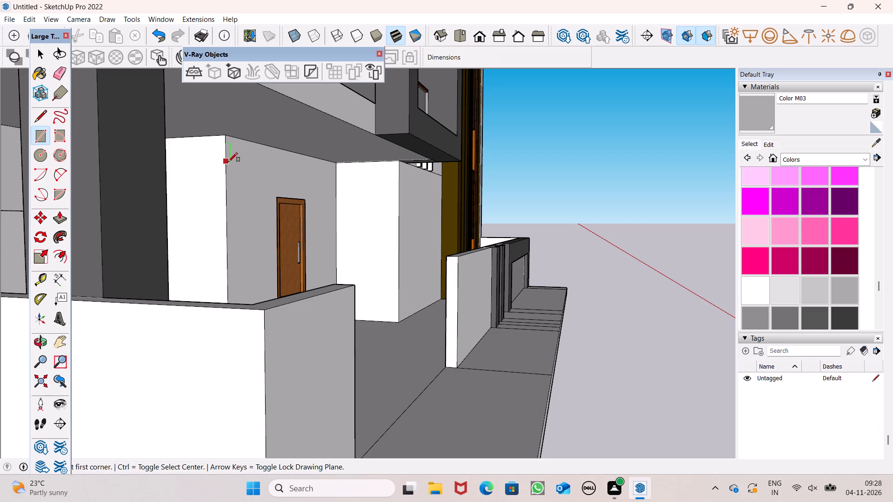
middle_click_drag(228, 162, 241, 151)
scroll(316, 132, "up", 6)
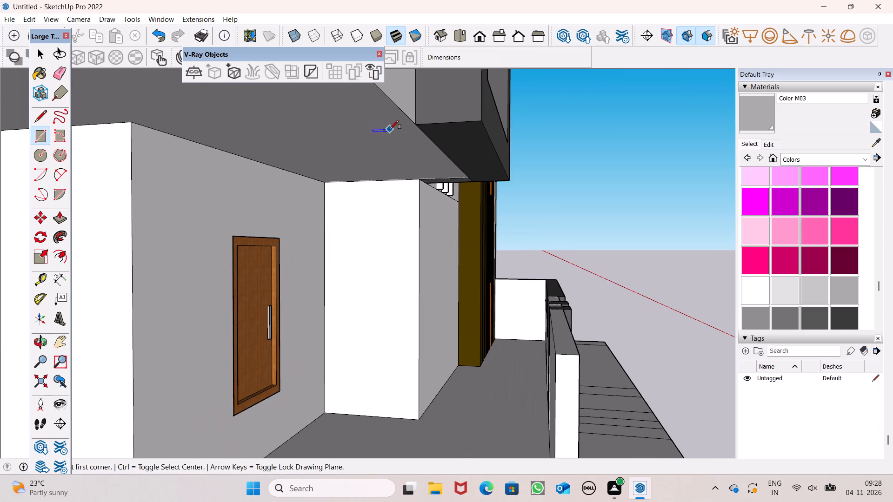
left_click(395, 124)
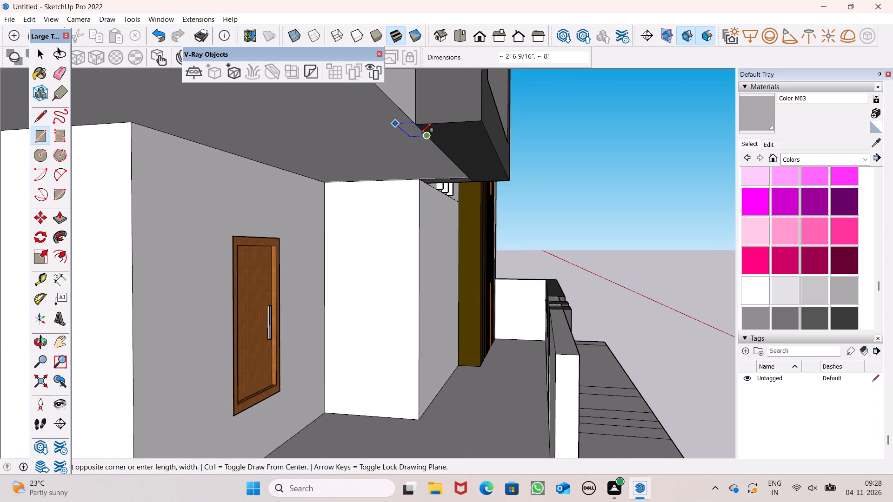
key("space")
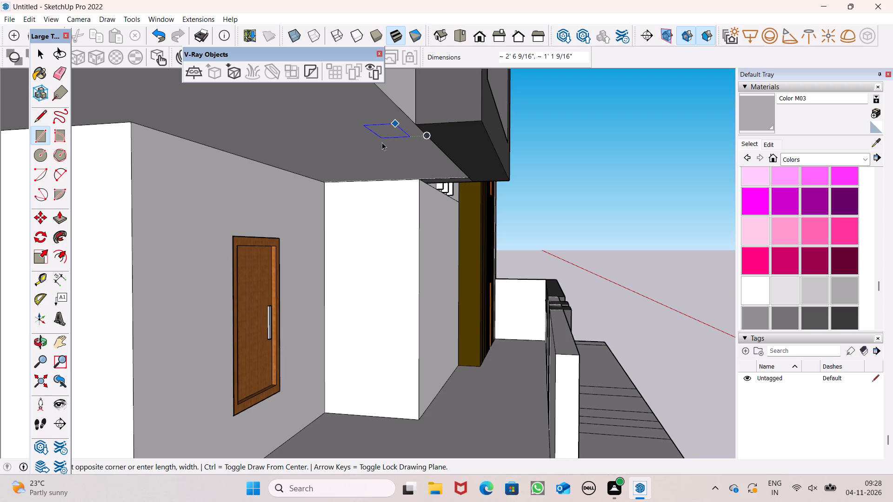
Draw a rectangle of about 1' 1 13/16" by 10 3/4" on the overhang's underside, starting at the dark balcony frame's inner corner.
middle_click_drag(400, 133, 429, 89)
middle_click_drag(463, 167, 420, 199)
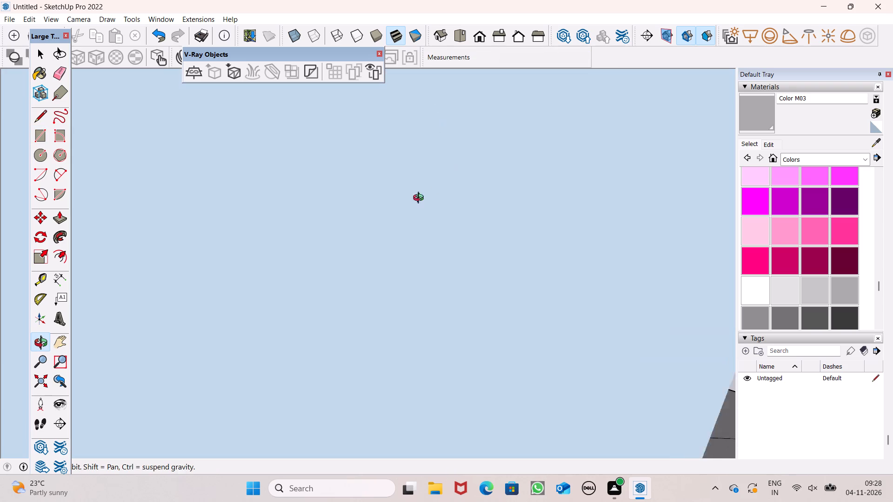
middle_click_drag(420, 199, 192, 287)
scroll(480, 231, "down", 7)
scroll(318, 209, "down", 8)
scroll(272, 197, "up", 1)
scroll(272, 197, "down", 5)
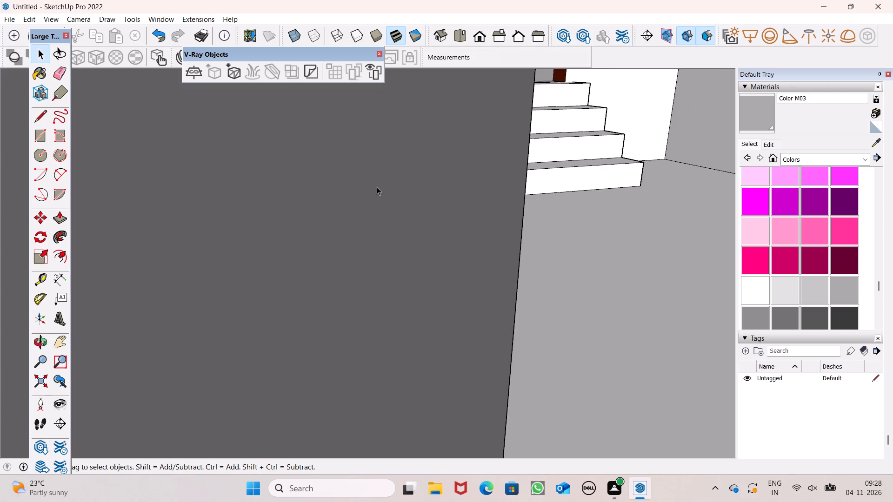
scroll(380, 193, "down", 20)
scroll(380, 193, "down", 20)
scroll(380, 193, "down", 6)
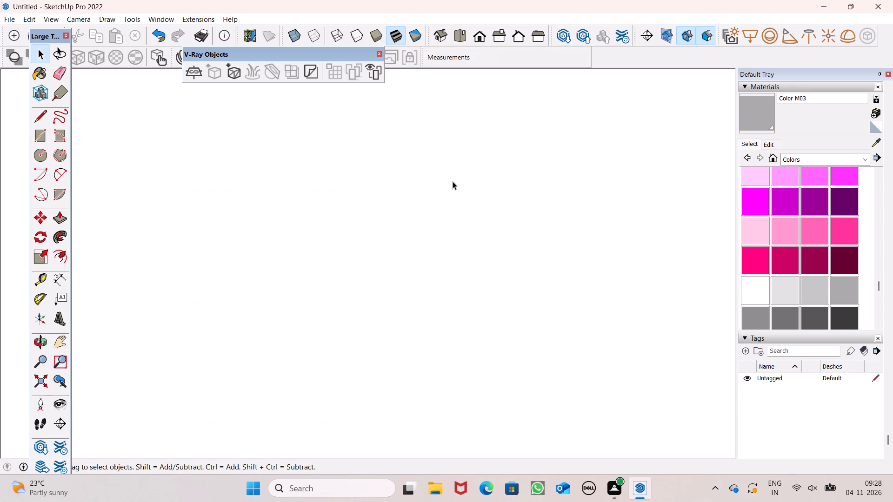
scroll(453, 181, "down", 1)
left_click(481, 34)
scroll(479, 162, "down", 6)
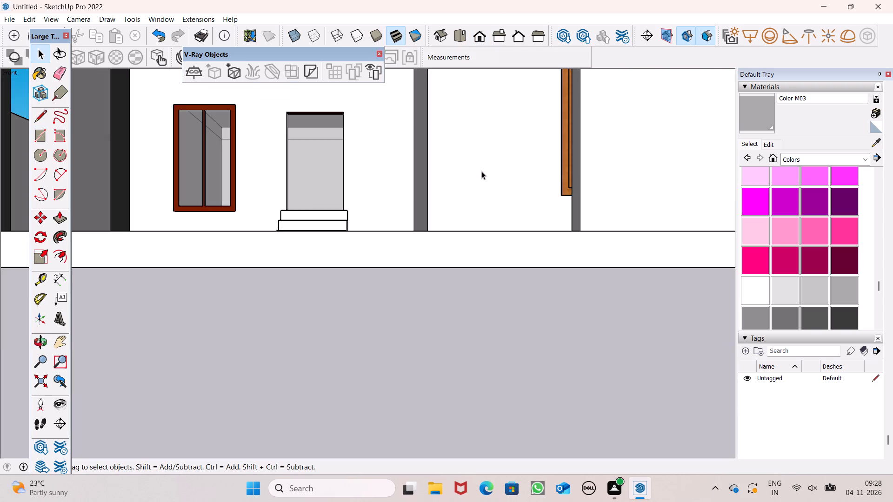
scroll(482, 174, "down", 12)
scroll(493, 163, "up", 1)
scroll(493, 163, "down", 1)
middle_click_drag(523, 89, 523, 17)
scroll(525, 73, "up", 8)
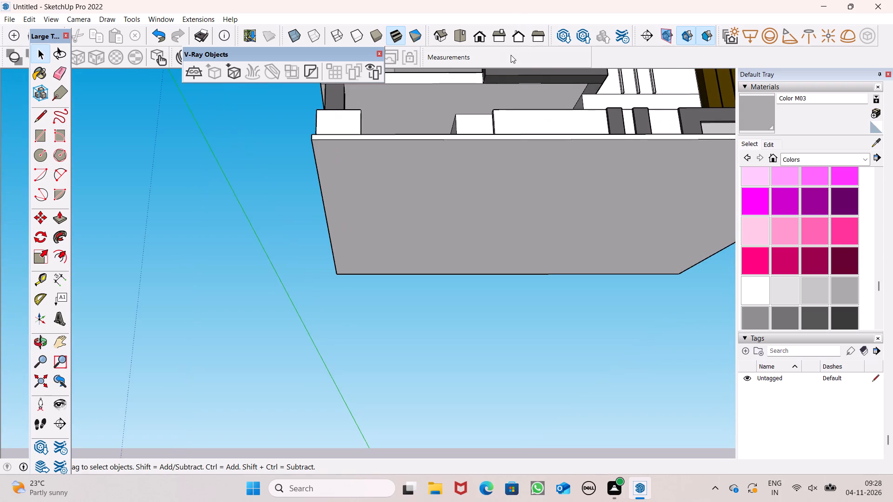
scroll(522, 80, "up", 8)
scroll(489, 111, "up", 1)
middle_click_drag(489, 111, 474, 86)
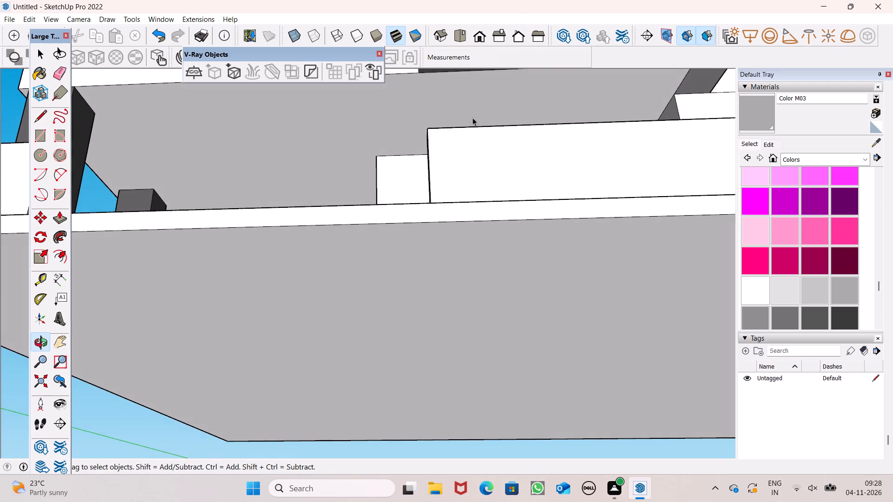
scroll(466, 198, "down", 6)
scroll(443, 103, "up", 17)
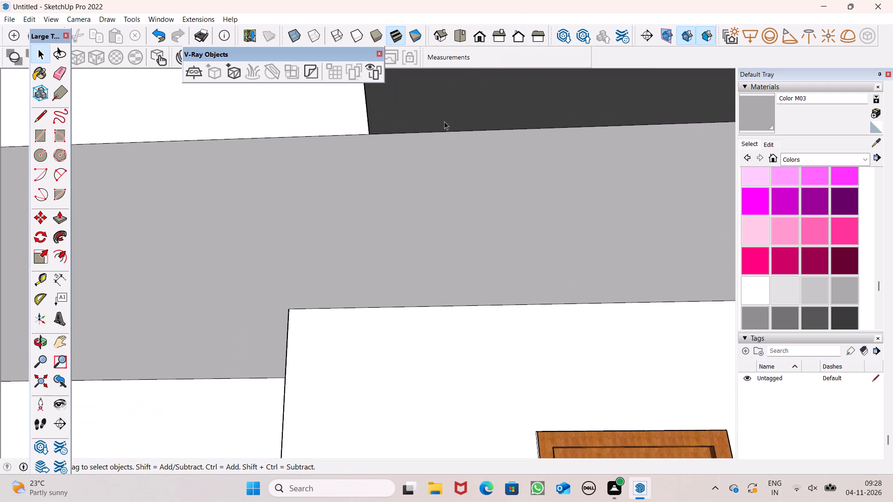
left_click_drag(42, 138, 58, 141)
left_click(38, 141)
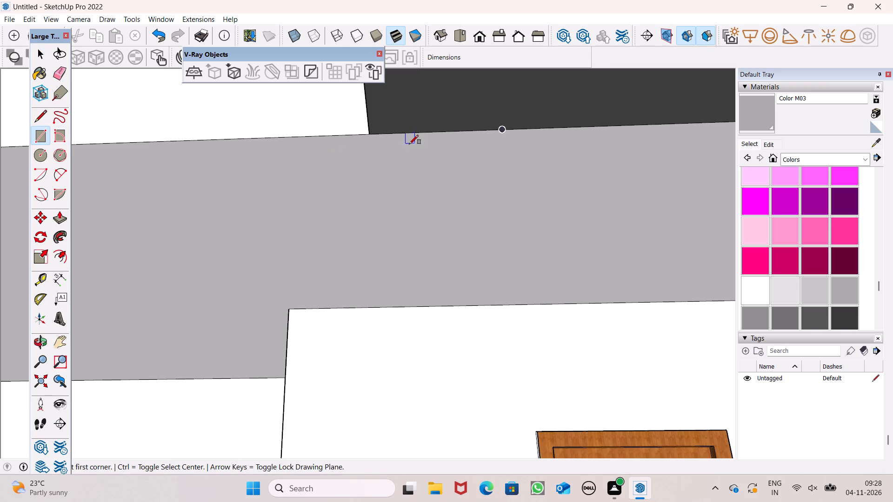
left_click_drag(368, 135, 370, 143)
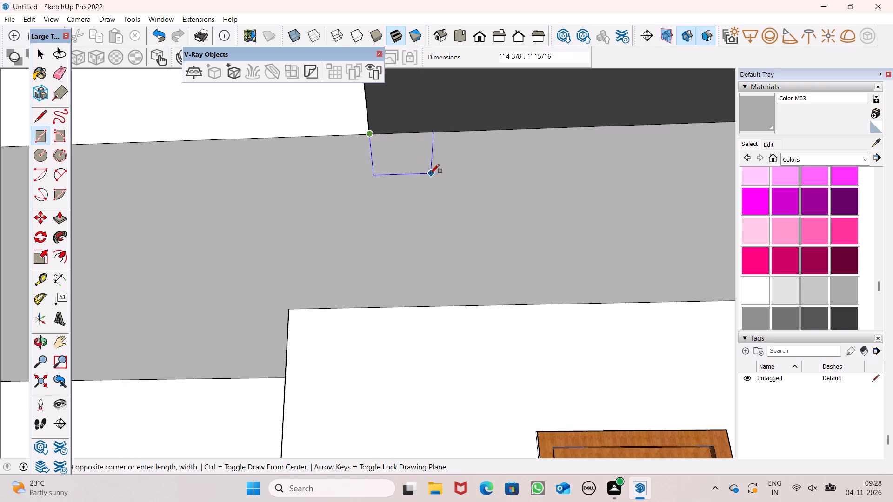
left_click(421, 168)
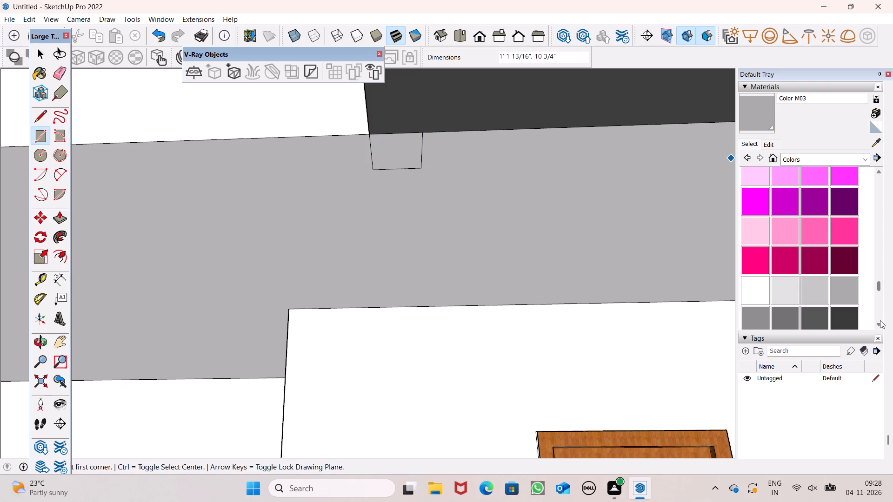
Paint the small rectangle on the overhang's underside with Color M06.
left_click(807, 318)
left_click(820, 308)
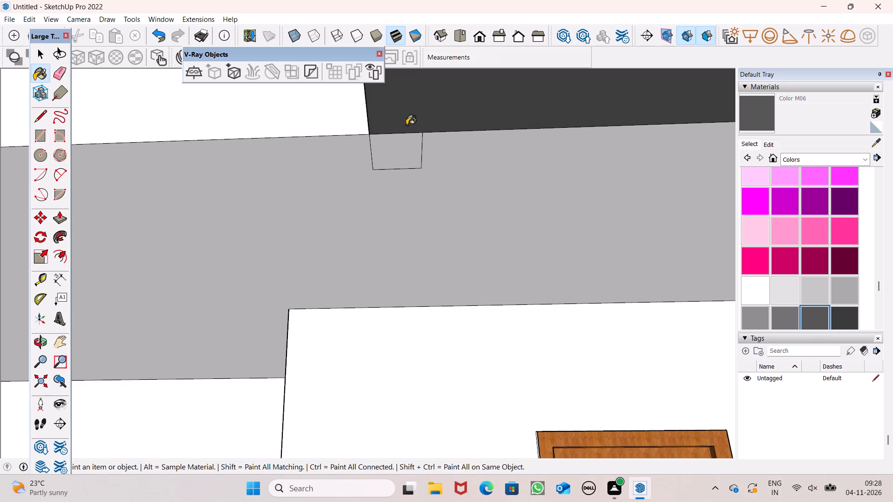
left_click(407, 148)
Push/Pull the small dark rectangle down about 7' 9 1/2" from the overhang's underside to form a column.
middle_click_drag(471, 177, 604, 187)
scroll(602, 207, "up", 1)
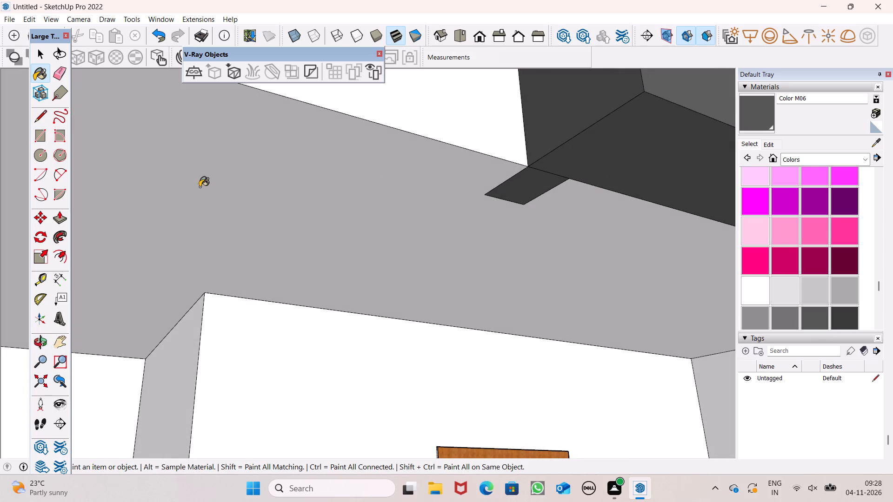
left_click(70, 218)
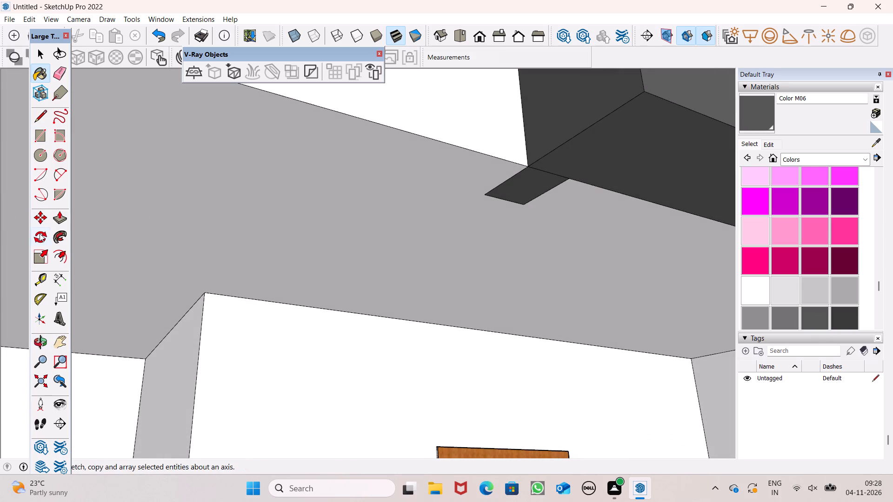
left_click(56, 219)
scroll(239, 156, "down", 6)
middle_click_drag(308, 176, 417, 225)
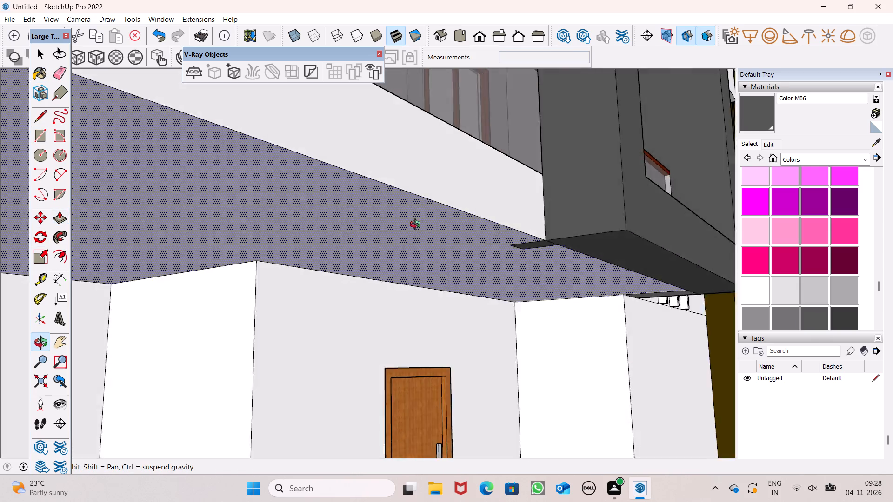
middle_click_drag(417, 225, 420, 225)
scroll(420, 225, "up", 1)
scroll(456, 189, "down", 5)
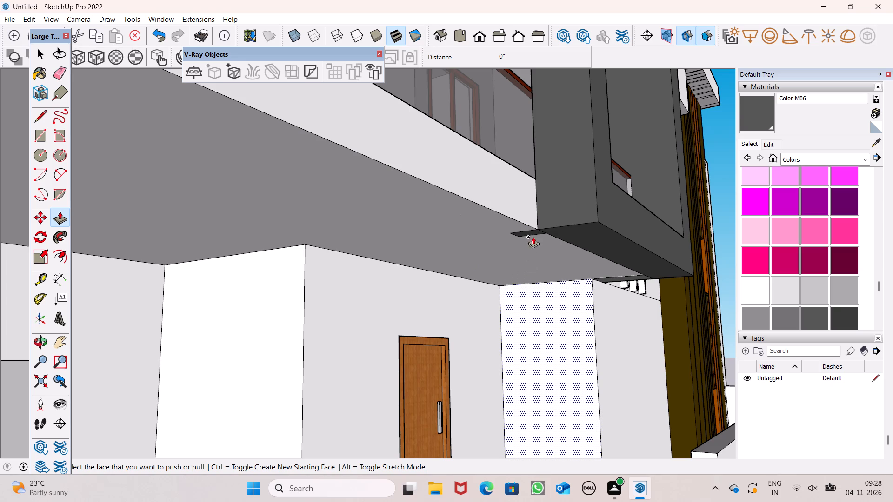
left_click_drag(533, 237, 532, 301)
key("ctrl+z")
left_click_drag(529, 233, 550, 436)
scroll(453, 193, "down", 7)
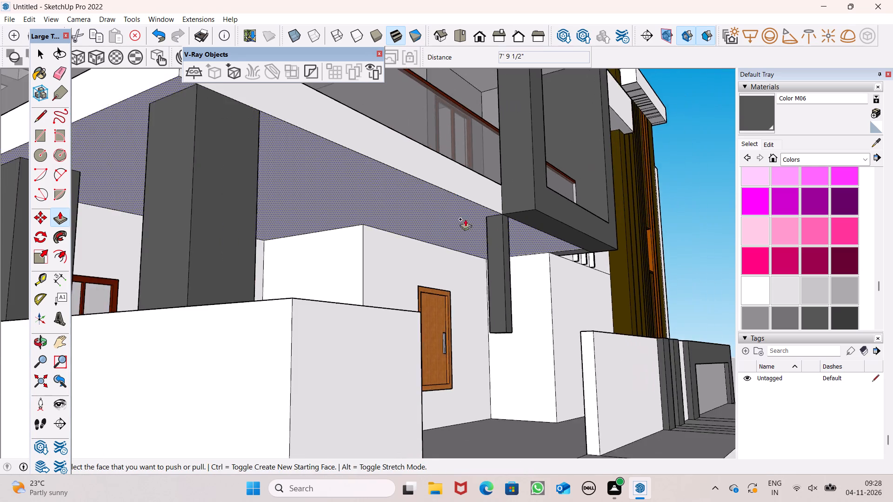
Push/Pull the bottom face of the dark column under the overhang down about 5' 9 3/16".
middle_click_drag(474, 234, 490, 267)
scroll(490, 271, "up", 1)
scroll(493, 222, "down", 5)
middle_click_drag(561, 367, 537, 315)
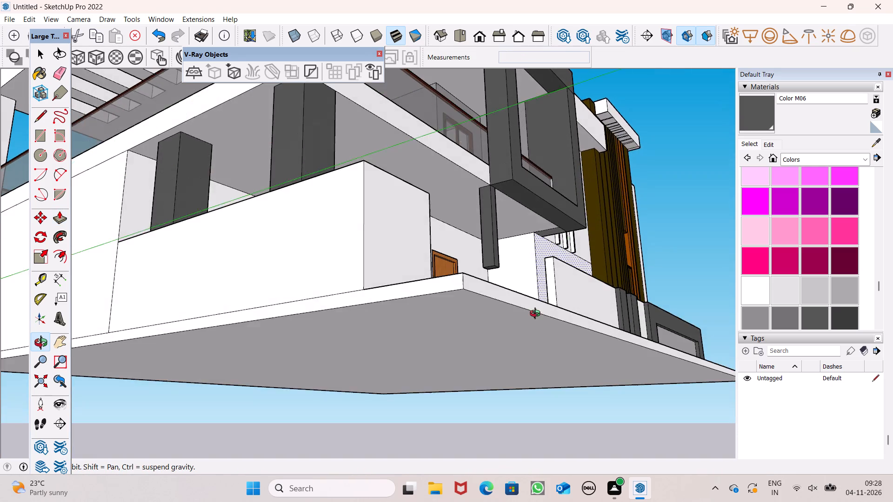
middle_click_drag(537, 315, 537, 315)
scroll(476, 287, "up", 7)
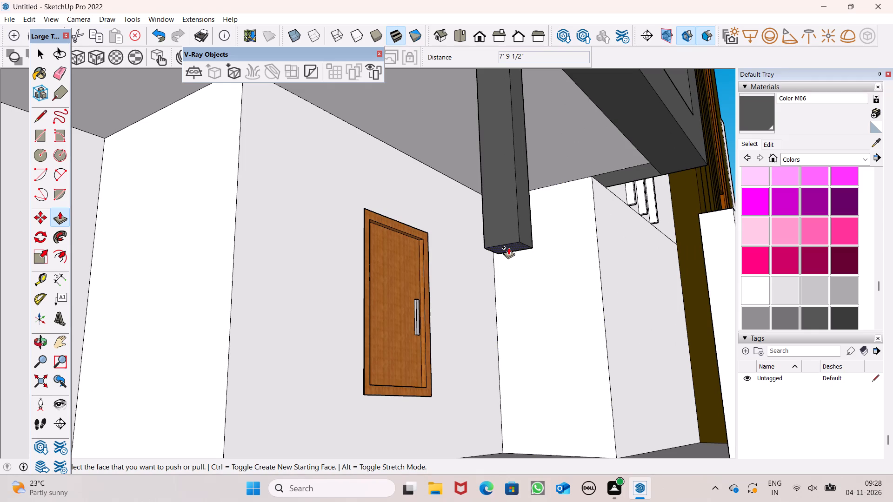
left_click_drag(508, 247, 616, 454)
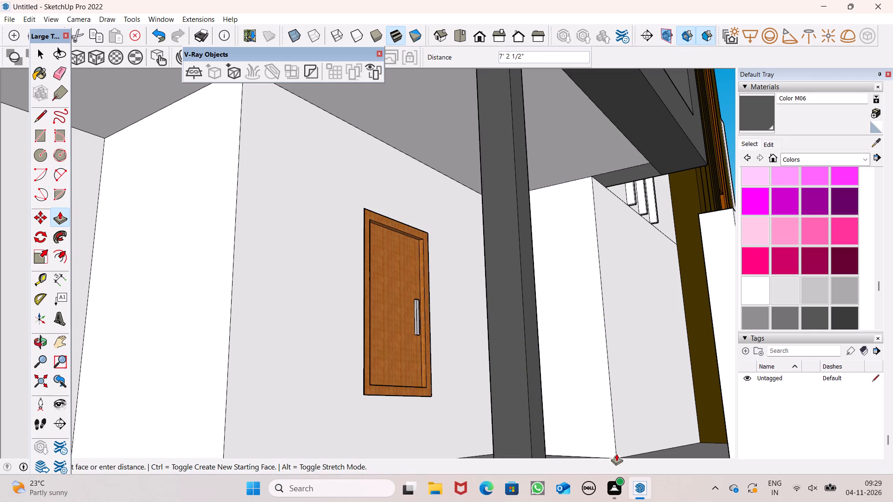
left_click_drag(616, 454, 616, 447)
Push/Pull the column's bottom face down another 1' 5 5/16" to meet the porch floor.
scroll(545, 255, "down", 8)
middle_click_drag(549, 325, 515, 370)
scroll(515, 348, "up", 2)
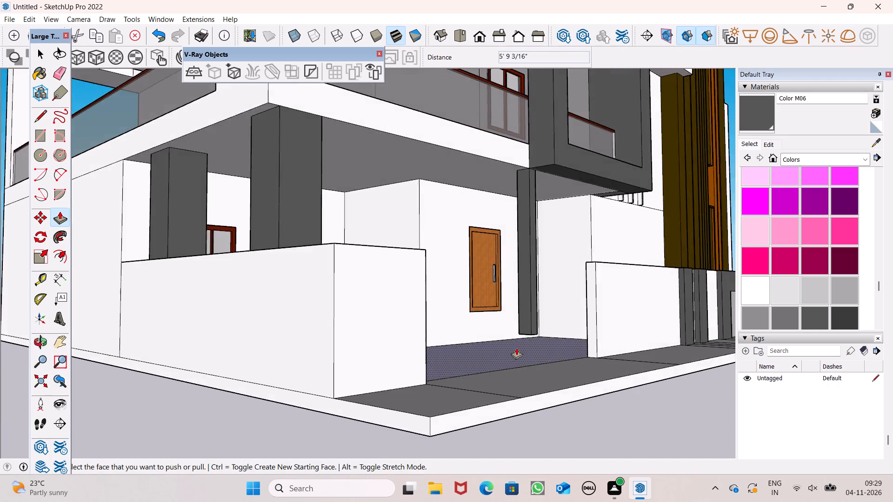
scroll(516, 348, "up", 1)
middle_click_drag(572, 369, 552, 344)
scroll(549, 336, "up", 8)
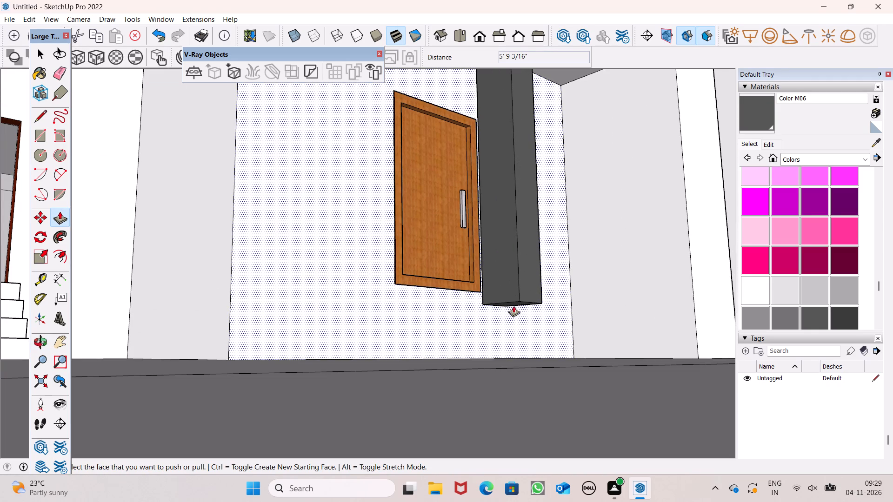
left_click_drag(509, 297, 552, 390)
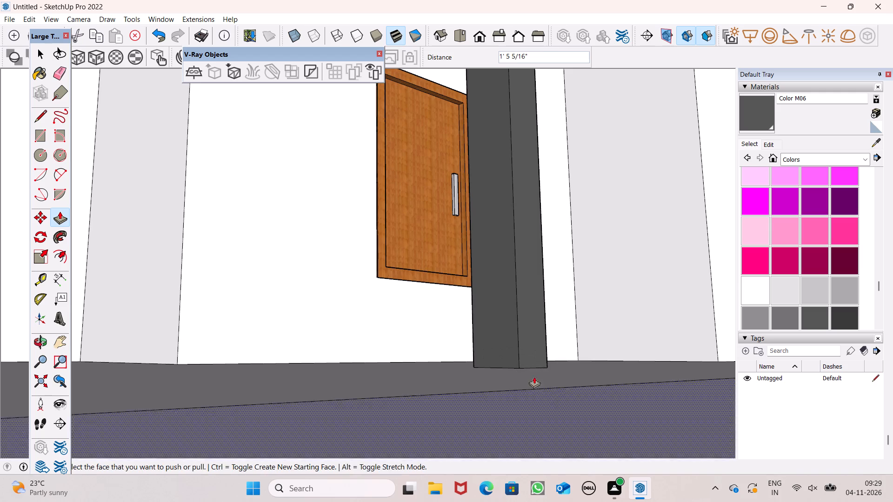
middle_click_drag(534, 384, 493, 447)
scroll(505, 455, "up", 1)
key("space")
Push/Pull the column's side face nearer the corner pillars outward about 10 13/16".
scroll(426, 292, "down", 7)
scroll(414, 277, "down", 14)
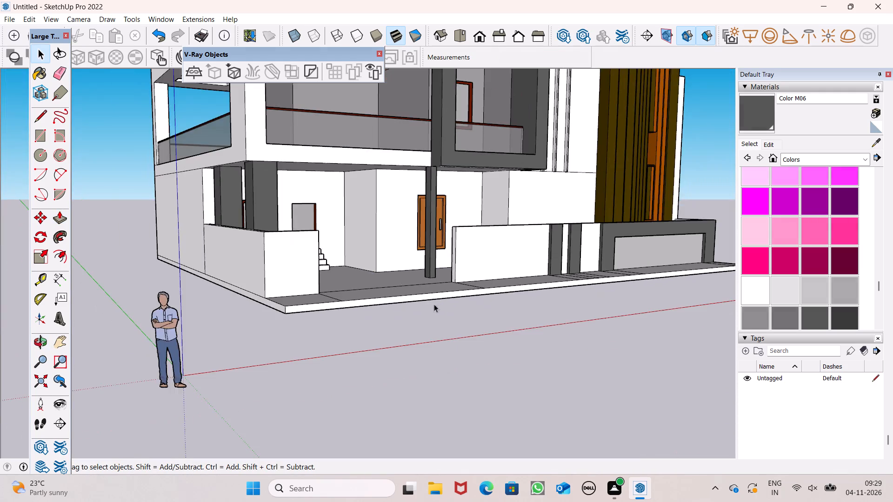
middle_click_drag(443, 317, 333, 441)
scroll(322, 316, "down", 9)
middle_click_drag(353, 295, 483, 269)
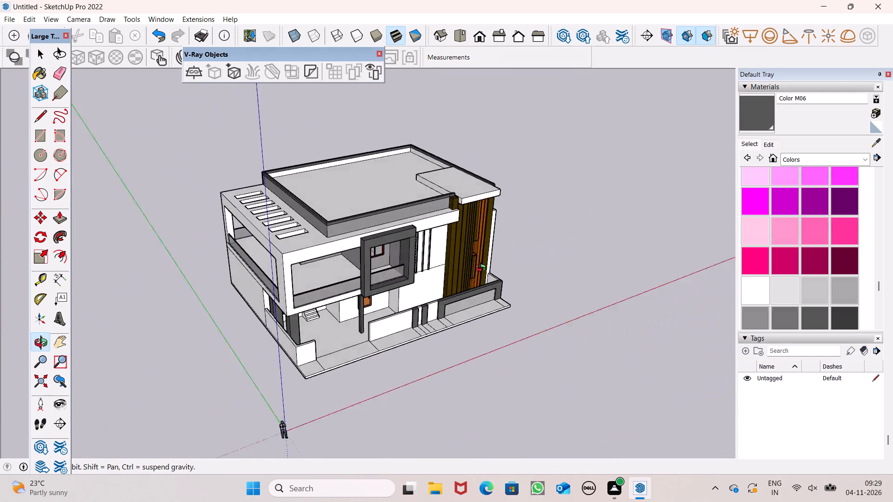
middle_click_drag(483, 269, 577, 225)
scroll(414, 296, "up", 8)
middle_click_drag(372, 306, 402, 280)
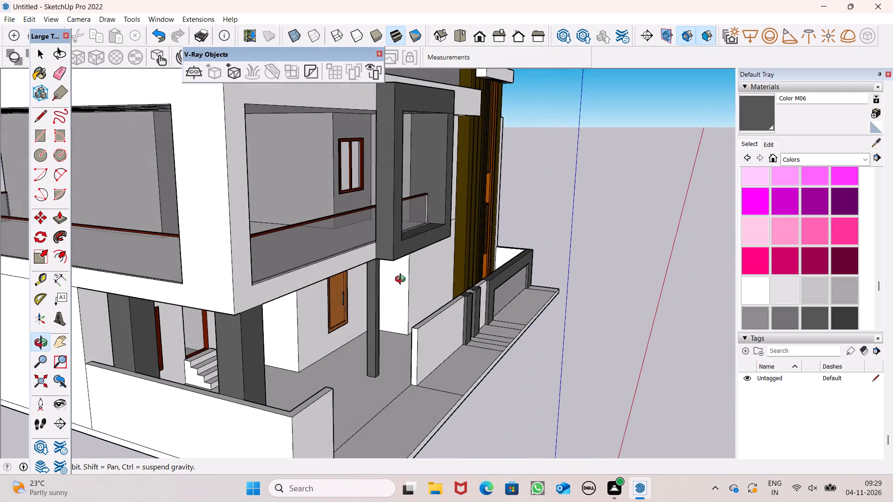
middle_click_drag(402, 280, 403, 270)
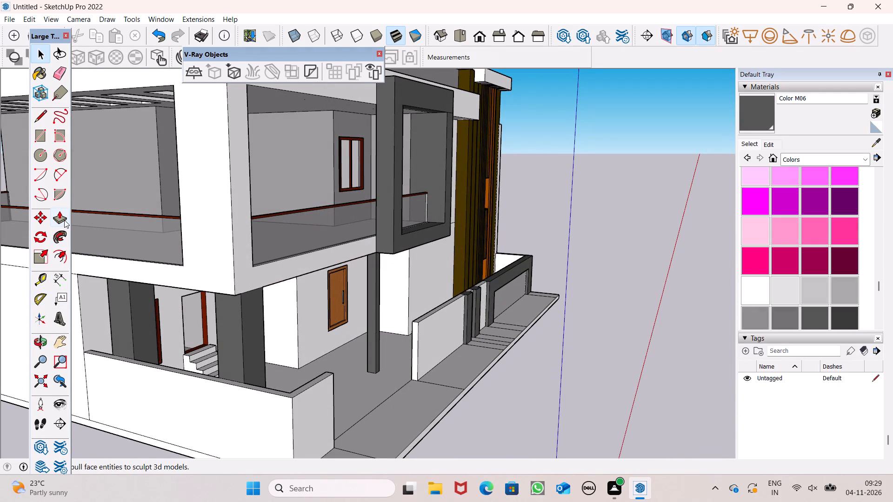
left_click(64, 220)
scroll(323, 282, "up", 3)
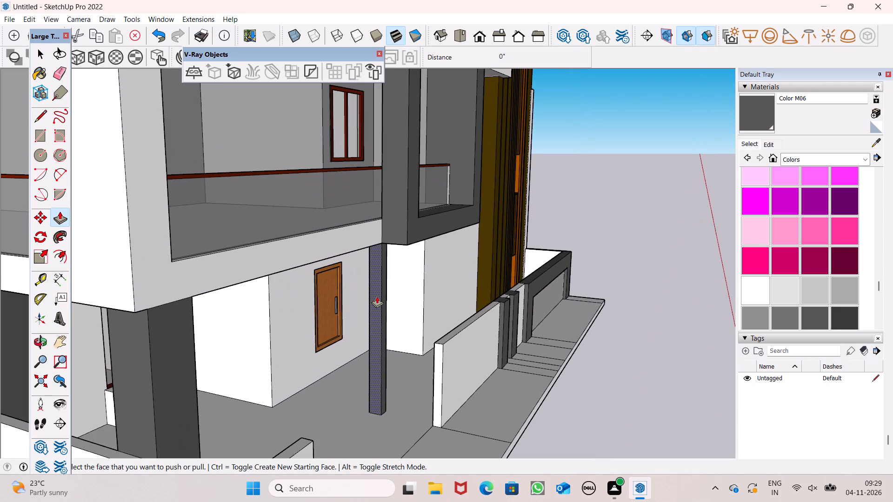
left_click_drag(377, 296, 374, 303)
Push/Pull the column's opposite side face, nearer the brown slatted screen, outward to widen the column.
middle_click_drag(426, 316, 290, 272)
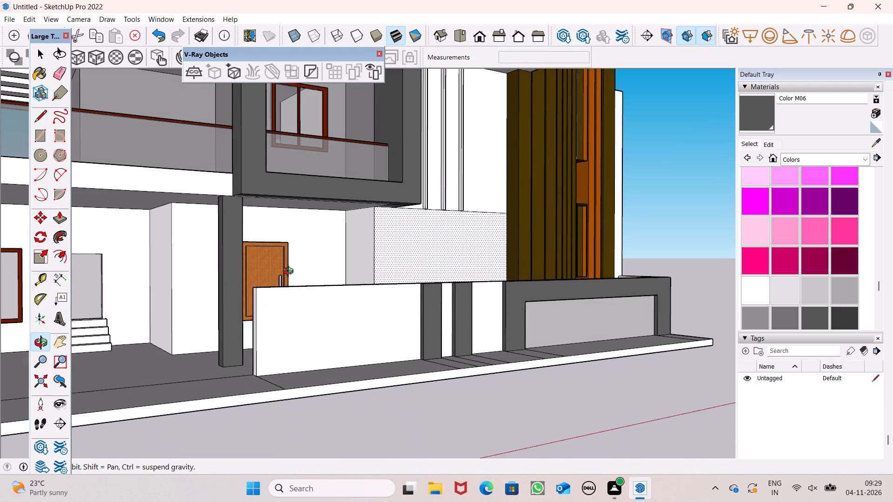
middle_click_drag(290, 272, 423, 373)
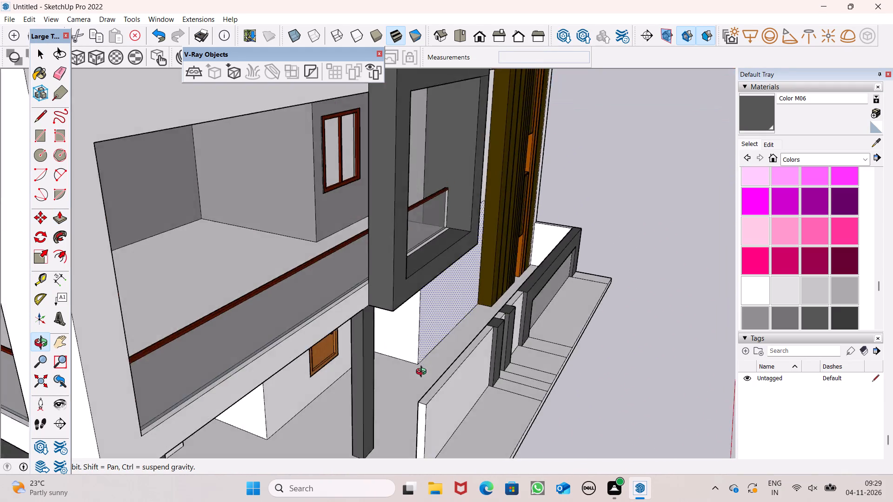
middle_click_drag(423, 373, 409, 352)
scroll(349, 310, "up", 1)
middle_click_drag(400, 324, 167, 310)
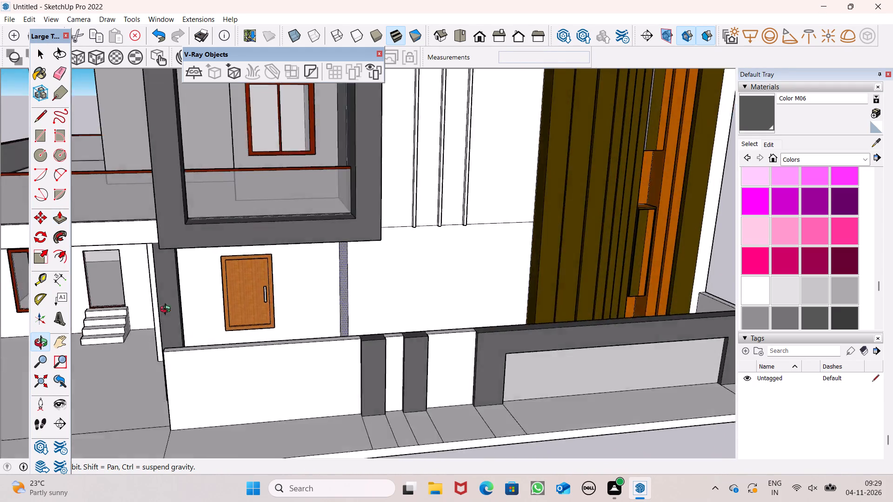
middle_click_drag(167, 310, 32, 315)
scroll(135, 255, "up", 6)
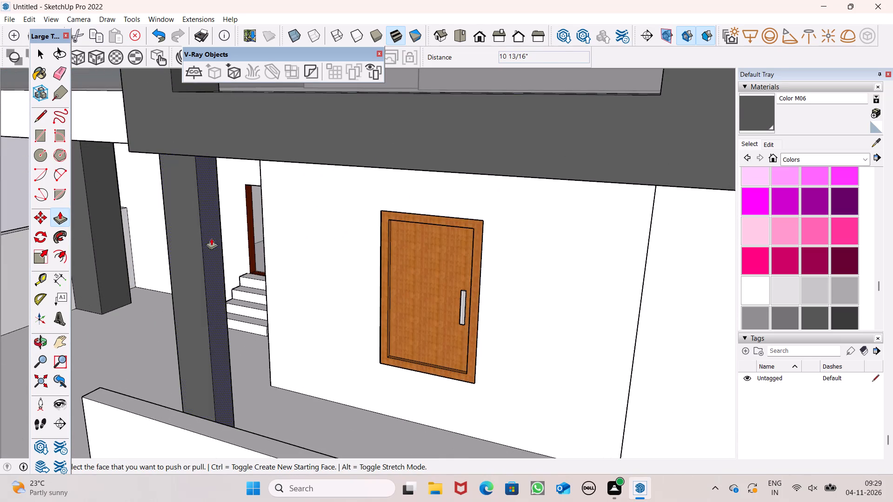
left_click_drag(214, 239, 228, 253)
Push the column's side face nearer the corner pillars inward about 1' 3 13/16" to narrow the column.
middle_click_drag(183, 278, 396, 261)
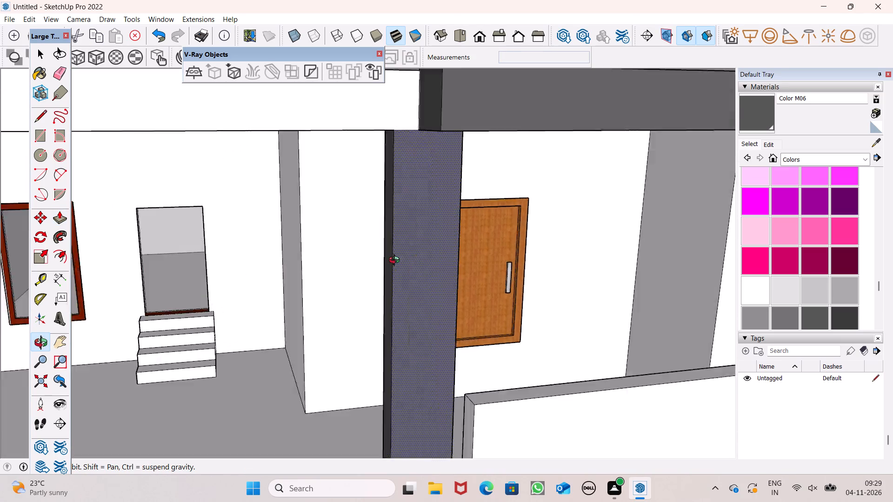
middle_click_drag(396, 261, 491, 276)
left_click_drag(540, 239, 562, 219)
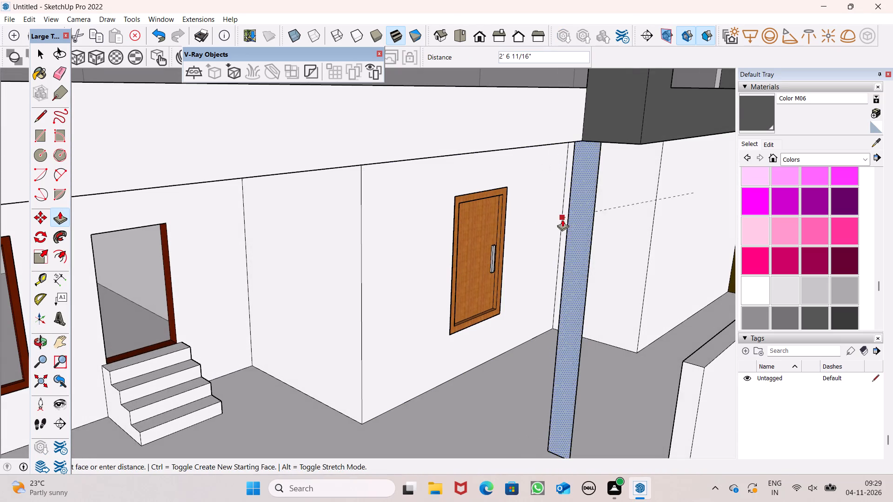
left_click_drag(562, 219, 556, 231)
Adjust the column's thickness by about 2 7/16" with Push/Pull.
middle_click_drag(530, 260, 405, 239)
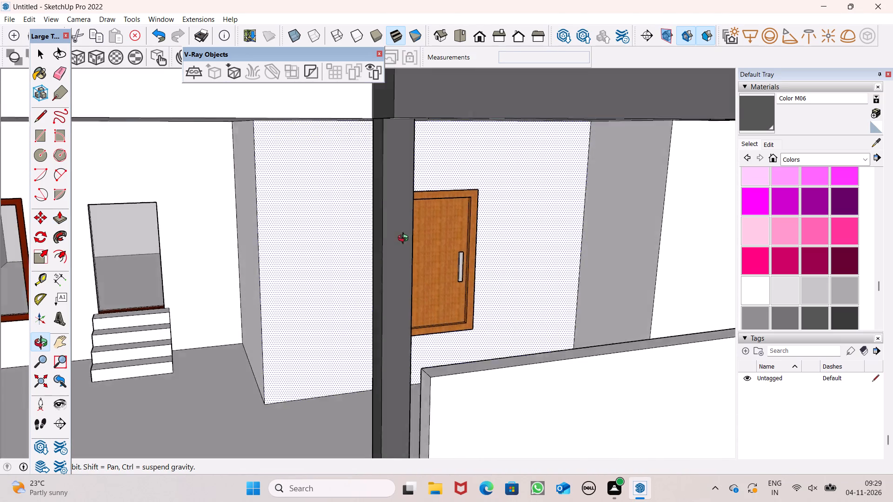
middle_click_drag(405, 239, 590, 251)
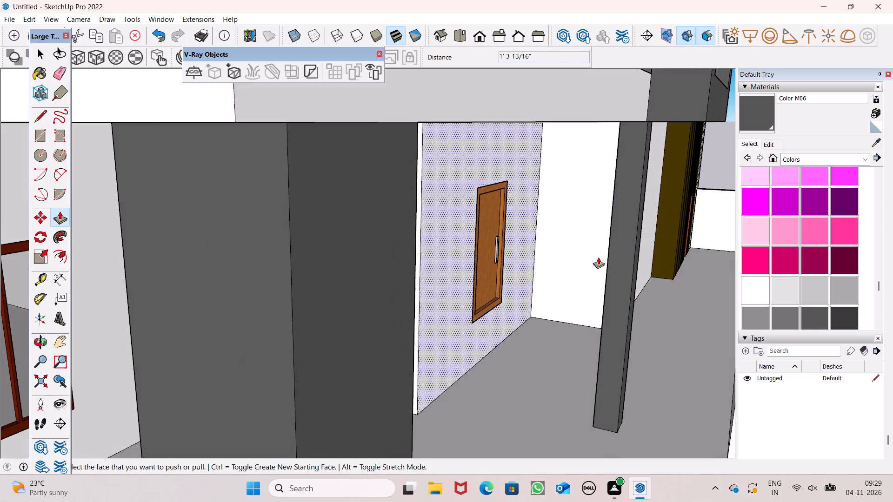
scroll(611, 298, "up", 6)
middle_click_drag(577, 379, 627, 387)
left_click_drag(728, 386, 720, 387)
scroll(584, 352, "down", 4)
middle_click_drag(591, 364, 228, 323)
scroll(170, 266, "down", 10)
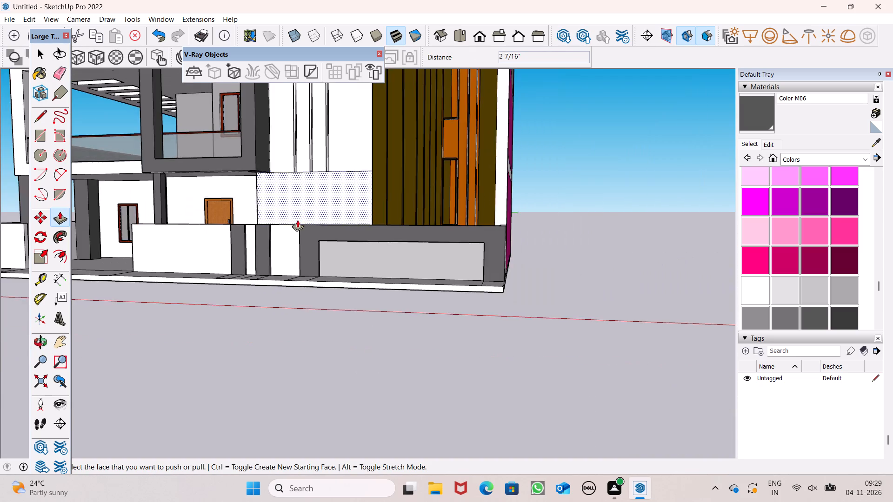
scroll(297, 220, "down", 3)
scroll(297, 219, "up", 1)
scroll(297, 219, "down", 5)
key("space")
Draw a 9" line across the top of the front boundary wall, near its end beside the entrance opening.
middle_click_drag(306, 237, 392, 332)
scroll(310, 291, "down", 3)
scroll(171, 322, "up", 3)
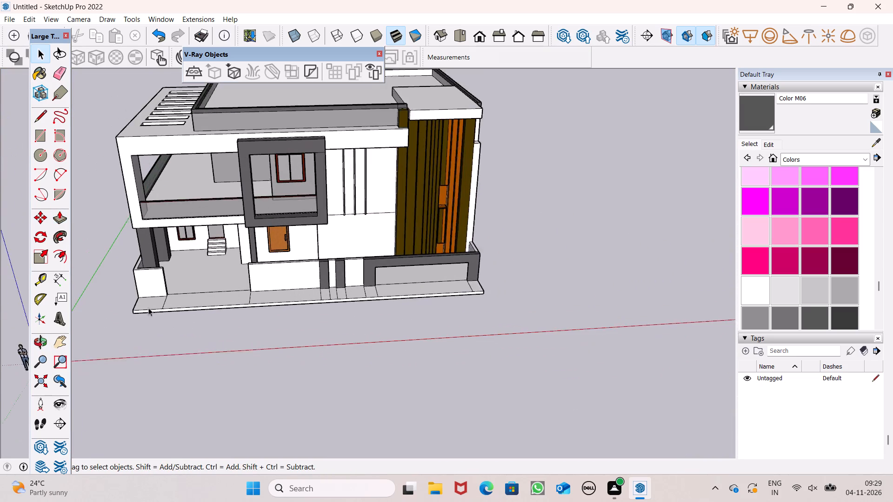
scroll(148, 308, "up", 2)
scroll(100, 282, "up", 2)
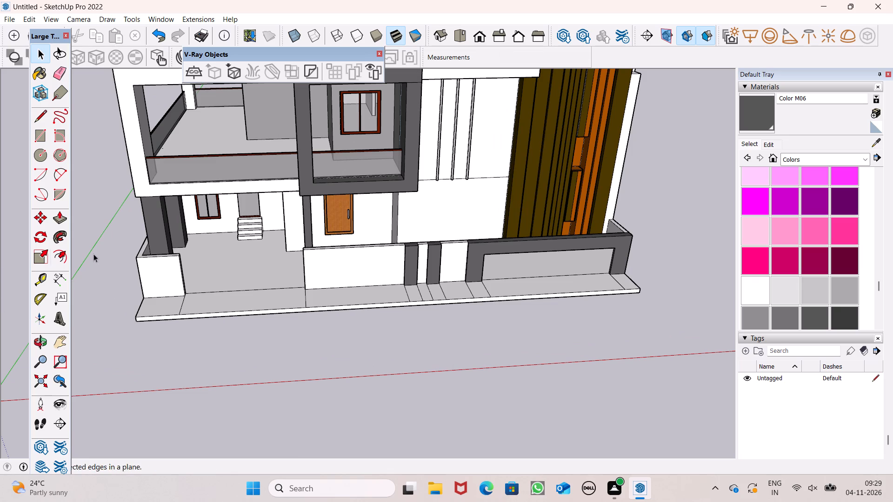
left_click(33, 111)
middle_click_drag(215, 216, 215, 217)
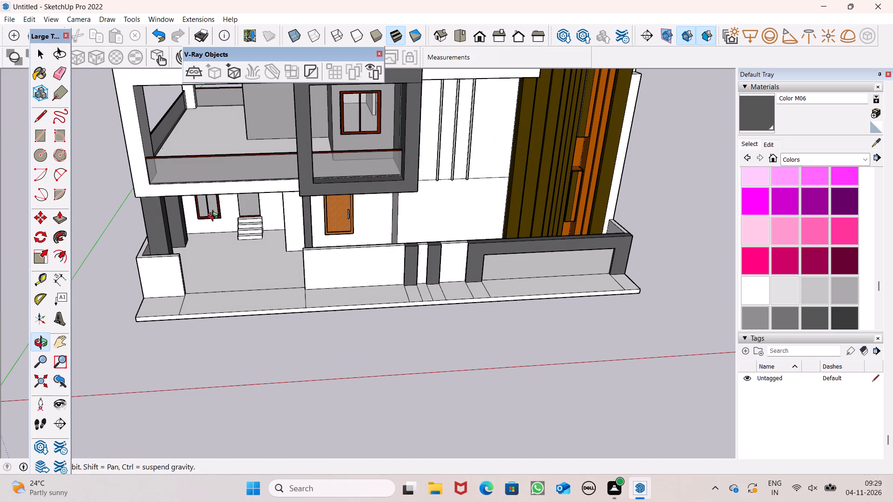
middle_click_drag(215, 217, 204, 233)
scroll(286, 240, "up", 6)
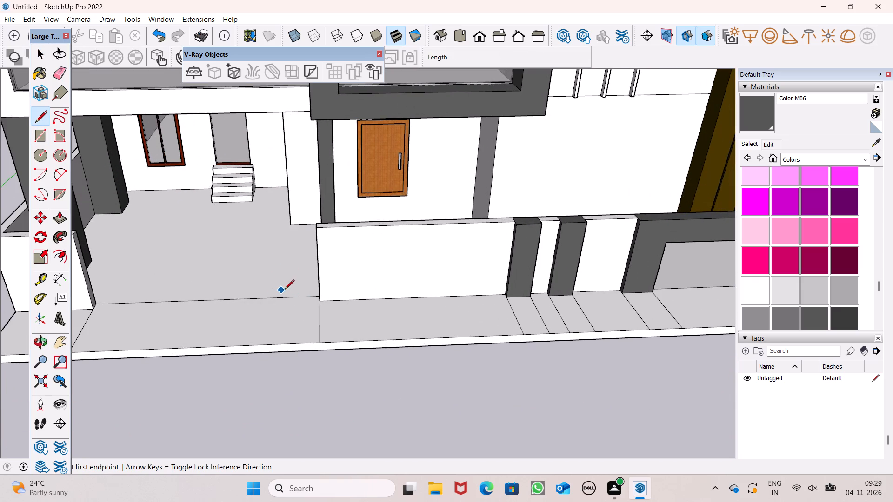
middle_click_drag(281, 297, 283, 306)
scroll(283, 306, "up", 1)
scroll(354, 235, "up", 7)
left_click(367, 217)
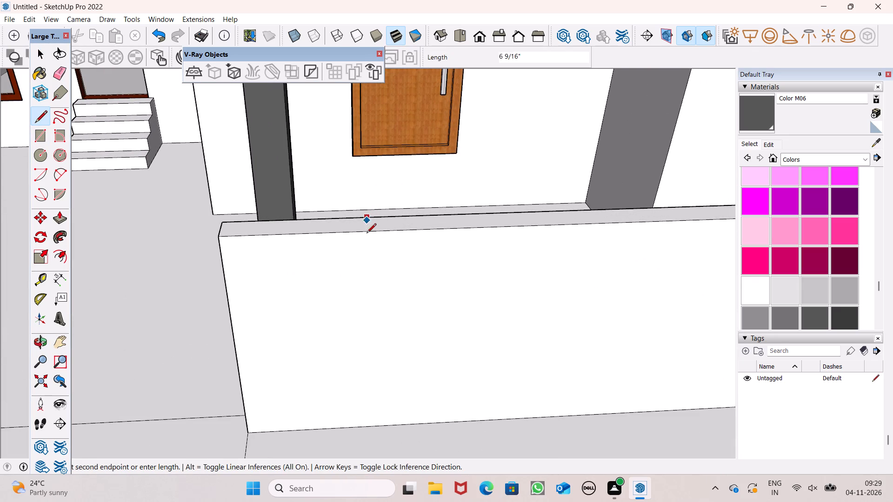
left_click(367, 234)
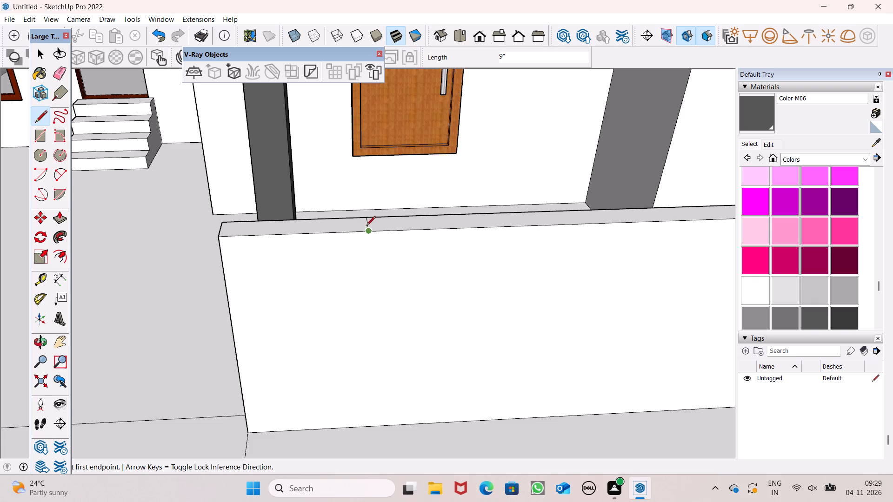
Draw a vertical line about 7' 1 3/4" down the boundary wall's front face, from the line across its top to its base.
left_click(368, 230)
scroll(375, 220, "down", 6)
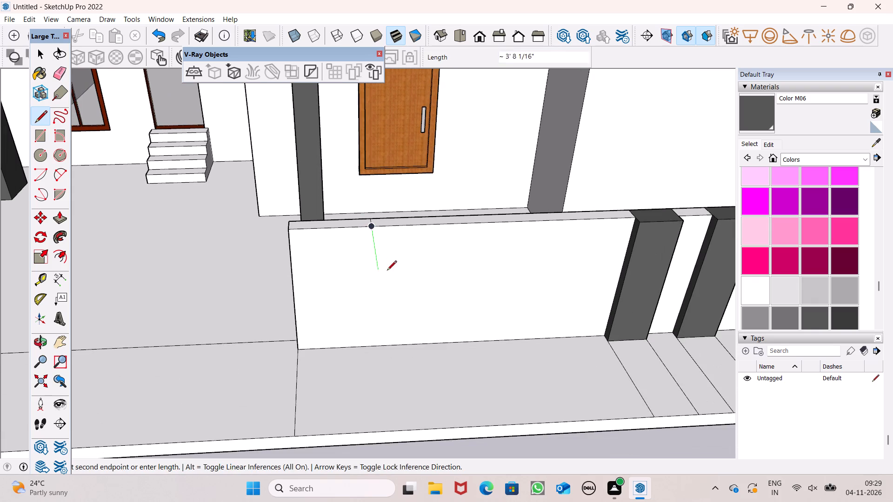
left_click(376, 345)
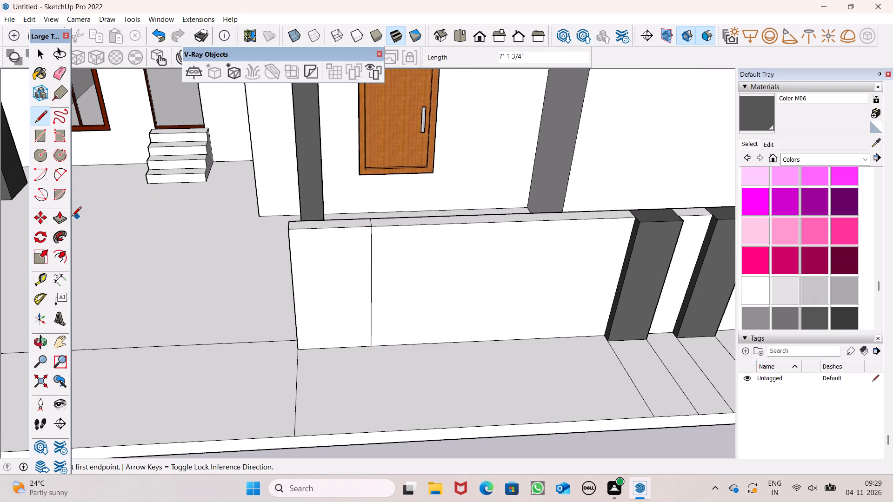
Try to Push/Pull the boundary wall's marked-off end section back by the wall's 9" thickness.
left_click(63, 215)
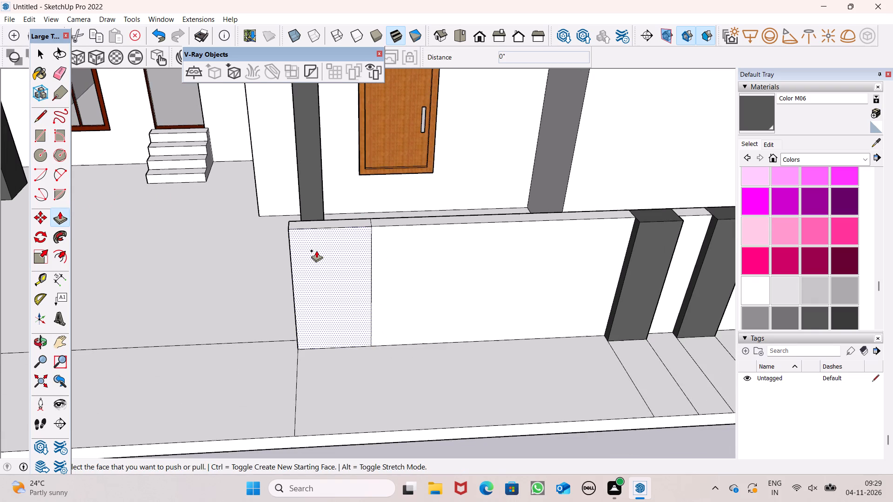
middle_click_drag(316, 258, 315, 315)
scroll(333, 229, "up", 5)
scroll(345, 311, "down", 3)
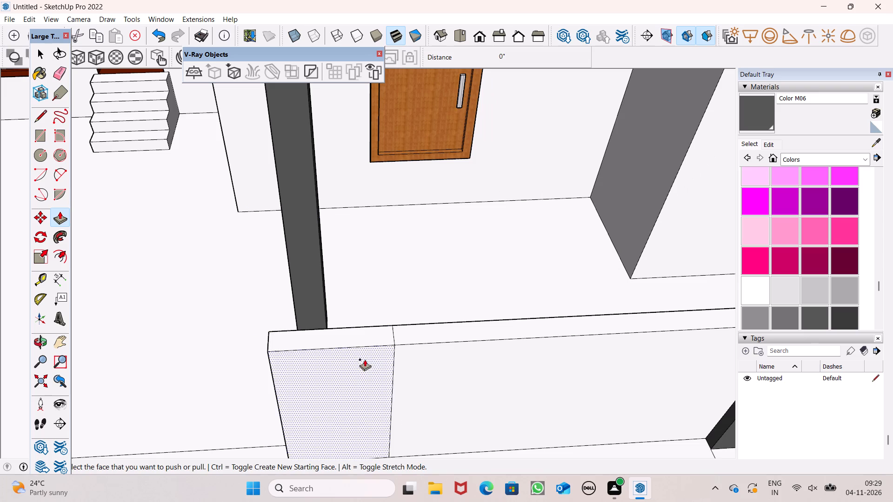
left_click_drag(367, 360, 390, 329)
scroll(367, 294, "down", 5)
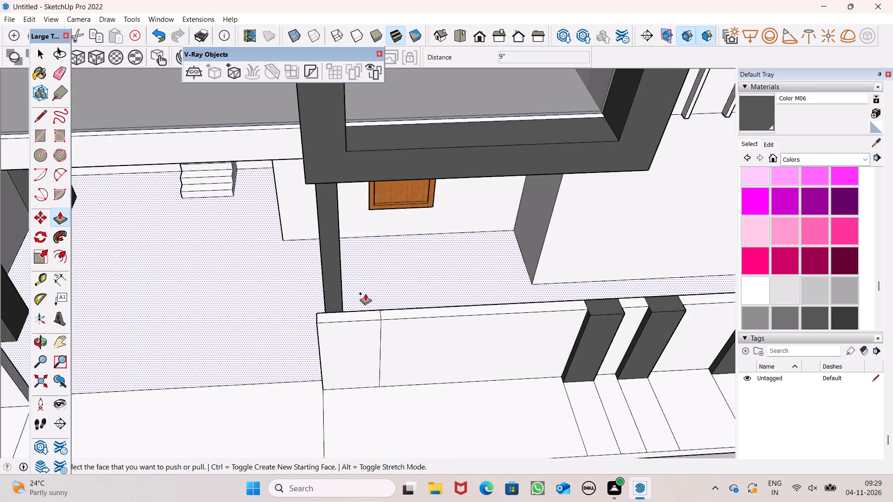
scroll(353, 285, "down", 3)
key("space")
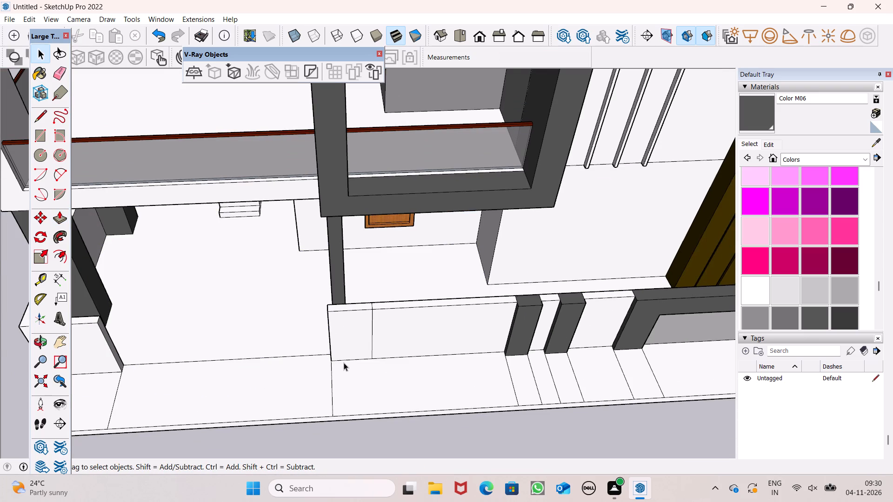
Push/Pull the boundary wall's front face between the vertical line and the first dark pillar back by 9".
scroll(314, 343, "down", 1)
middle_click_drag(388, 395, 373, 326)
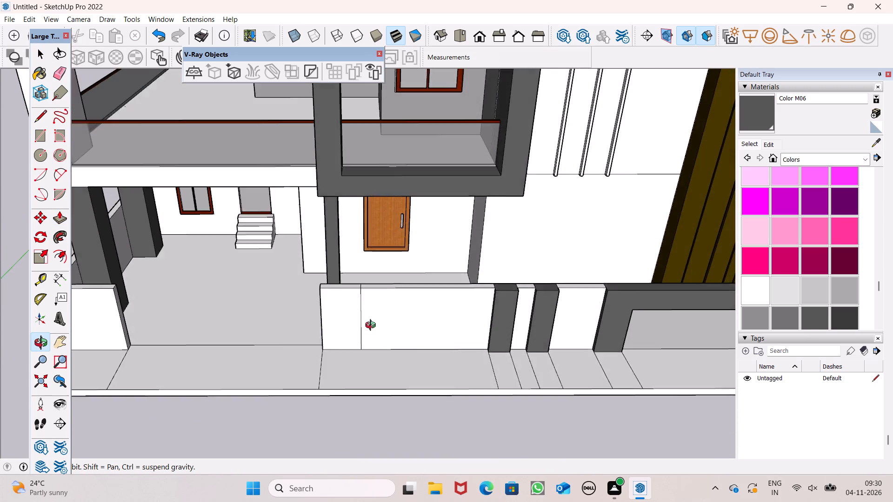
middle_click_drag(373, 326, 394, 338)
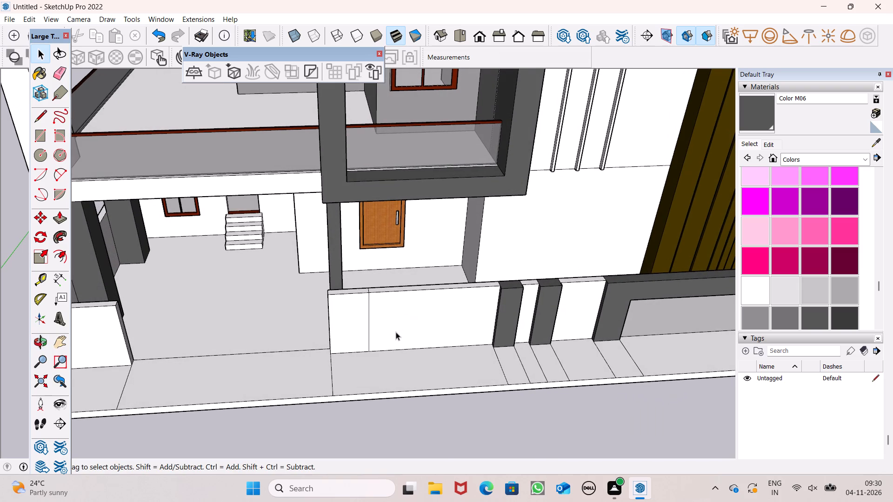
left_click(55, 217)
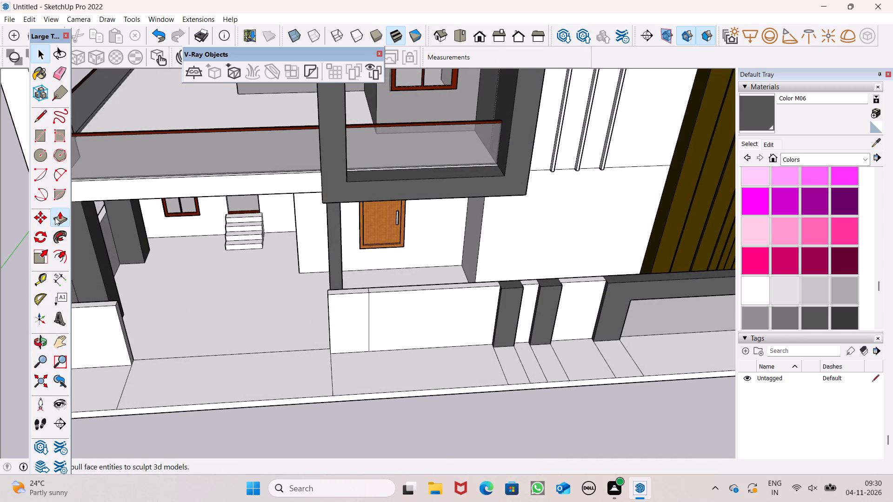
scroll(339, 249, "up", 2)
scroll(392, 304, "down", 2)
scroll(454, 309, "up", 6)
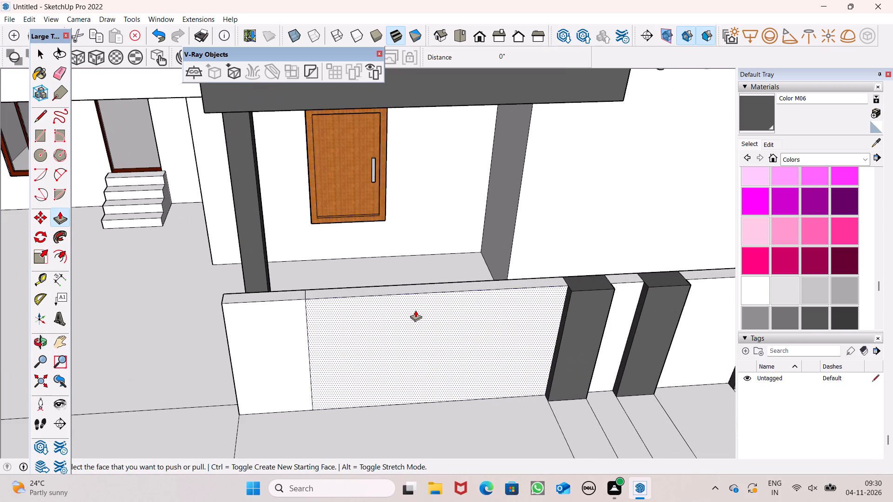
left_click_drag(415, 310, 337, 289)
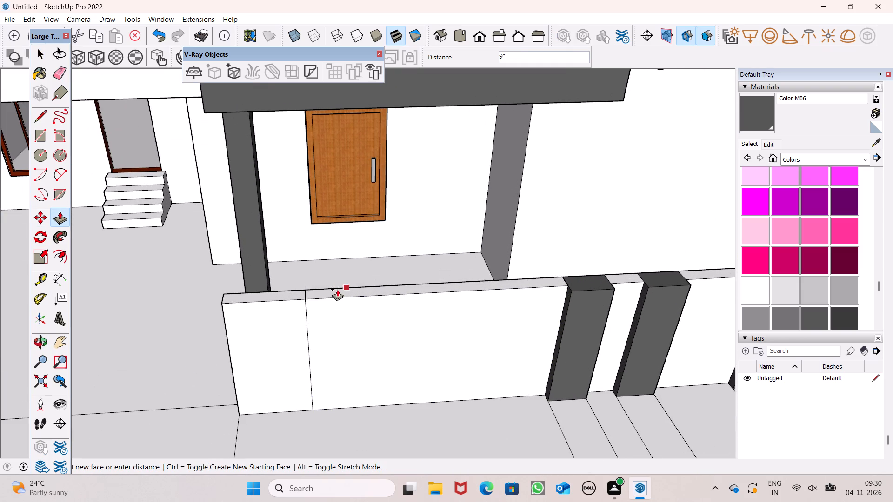
left_click_drag(337, 289, 319, 290)
key("space")
scroll(355, 293, "down", 2)
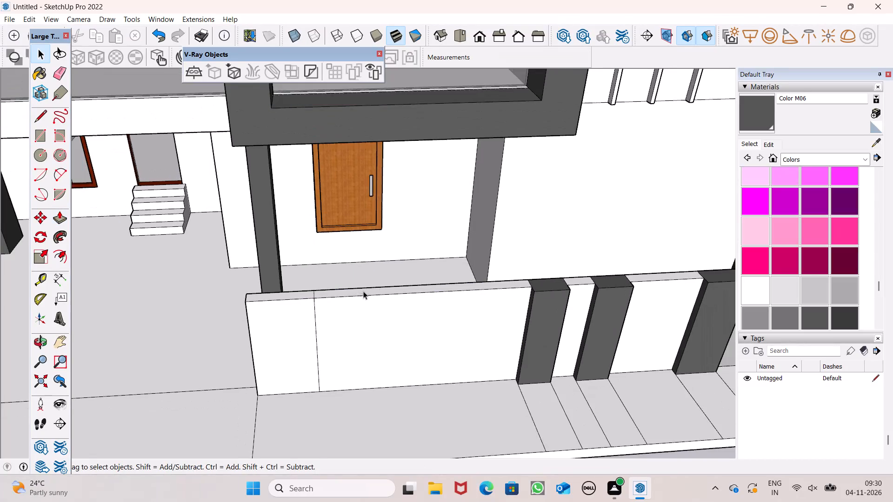
Draw a narrow vertical rectangle about 5' 9 9/16" by 4 1/2" on the boundary wall's front face, just past the vertical dividing line.
middle_click_drag(376, 276, 368, 231)
left_click(40, 135)
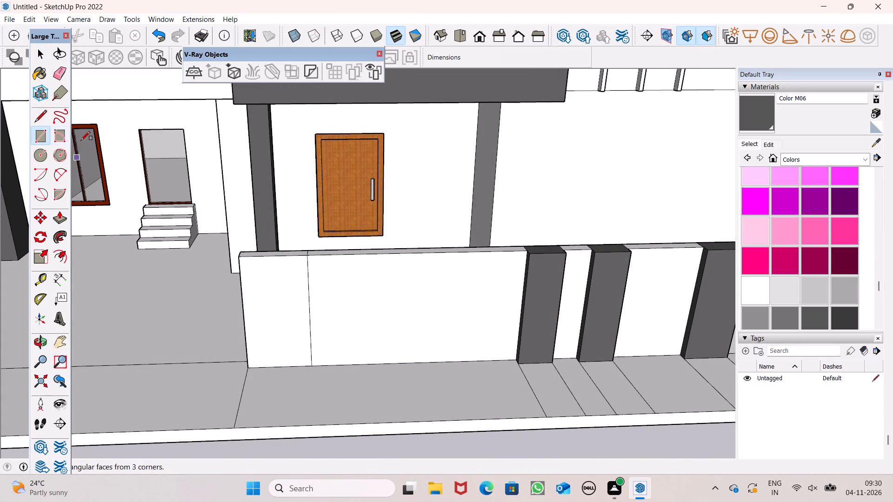
middle_click_drag(377, 217, 375, 165)
scroll(368, 213, "up", 3)
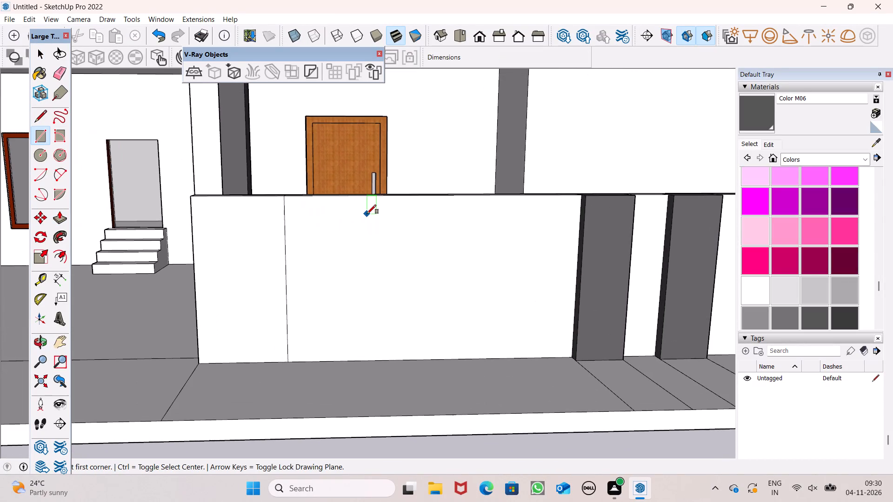
left_click(315, 212)
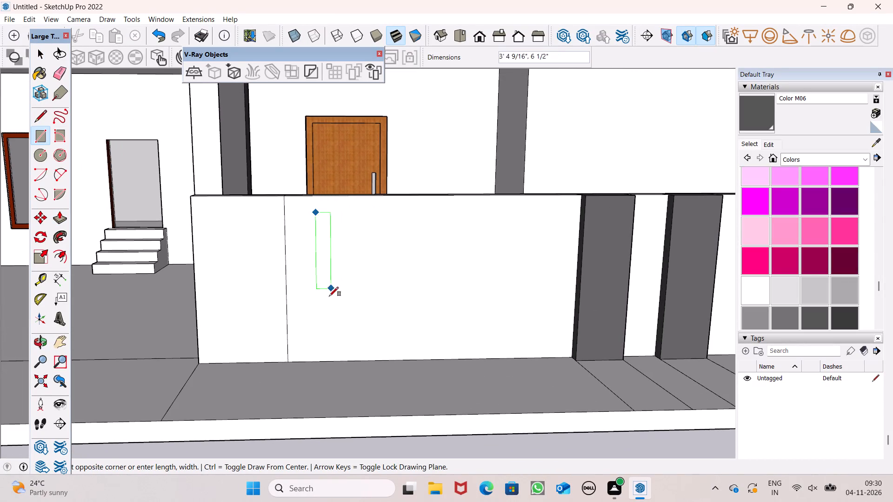
left_click(327, 347)
key("space")
Copy the narrow rectangle about 1' 2 5/16" along the wall towards the dark pillars and repeat it as an array of seven copies.
scroll(337, 277, "up", 3)
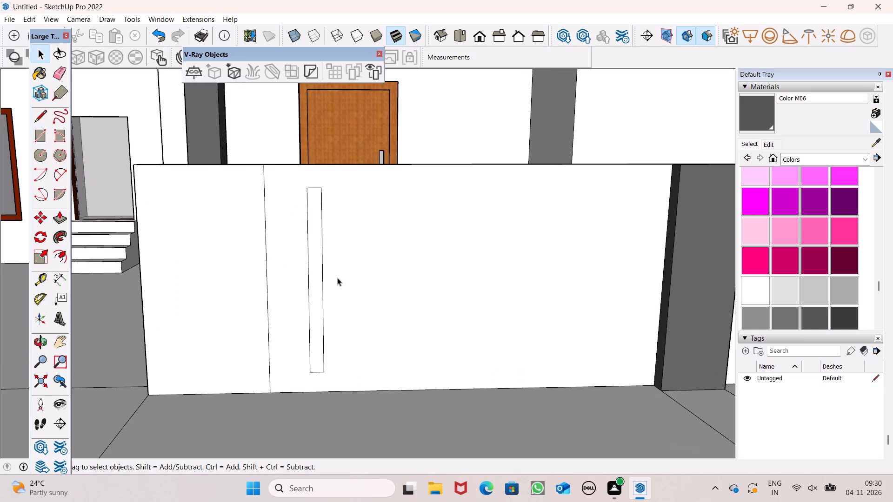
double_click(315, 299)
scroll(302, 268, "down", 4)
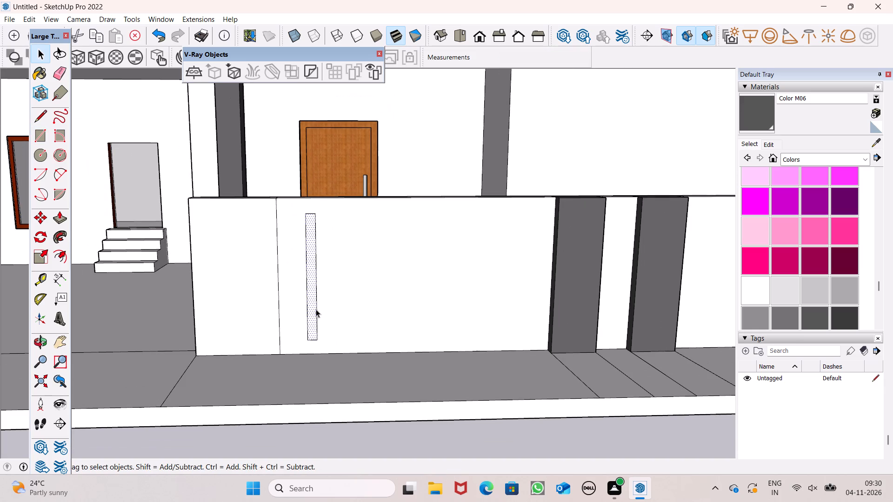
double_click(313, 312)
scroll(315, 299, "down", 2)
middle_click_drag(360, 301, 362, 327)
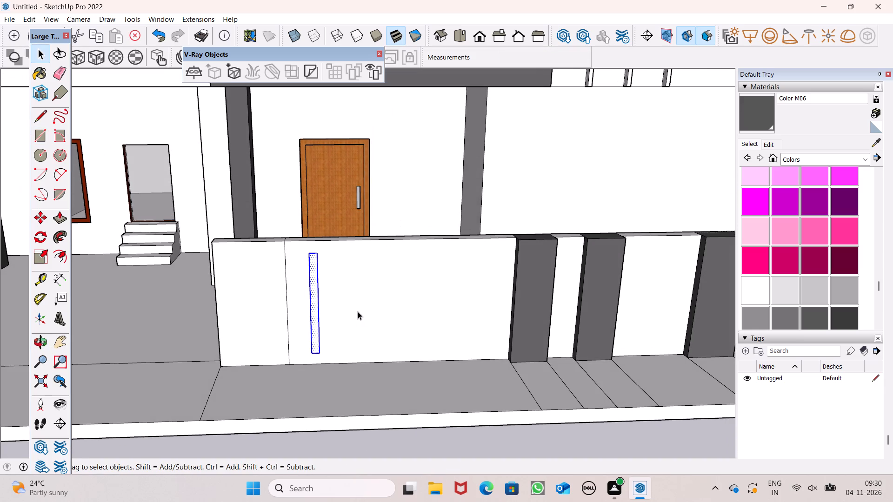
key("m")
key("Return")
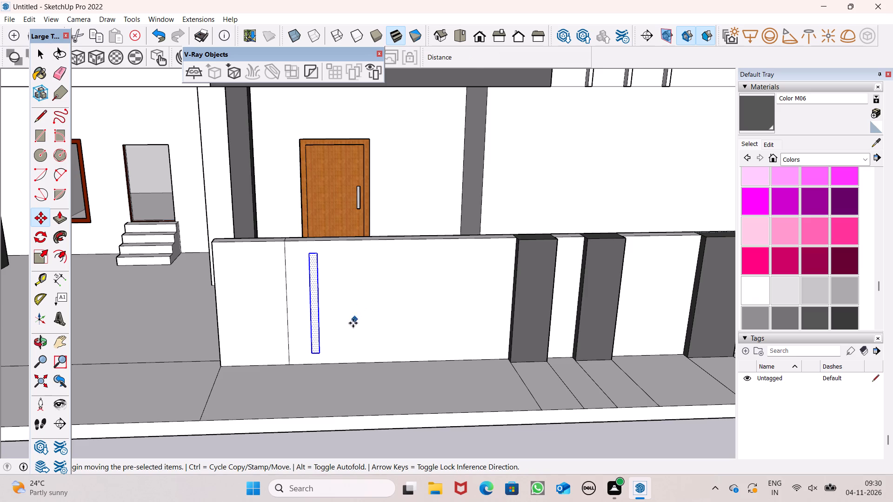
scroll(340, 341, "up", 2)
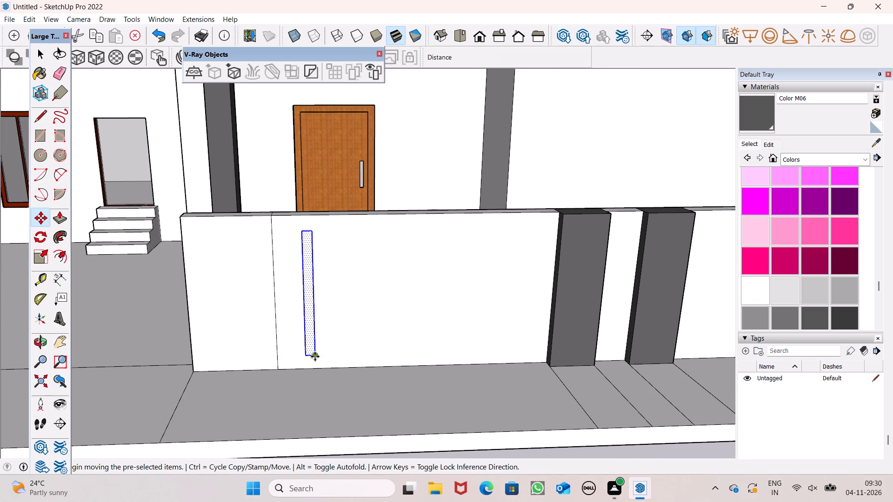
left_click_drag(315, 356, 336, 355)
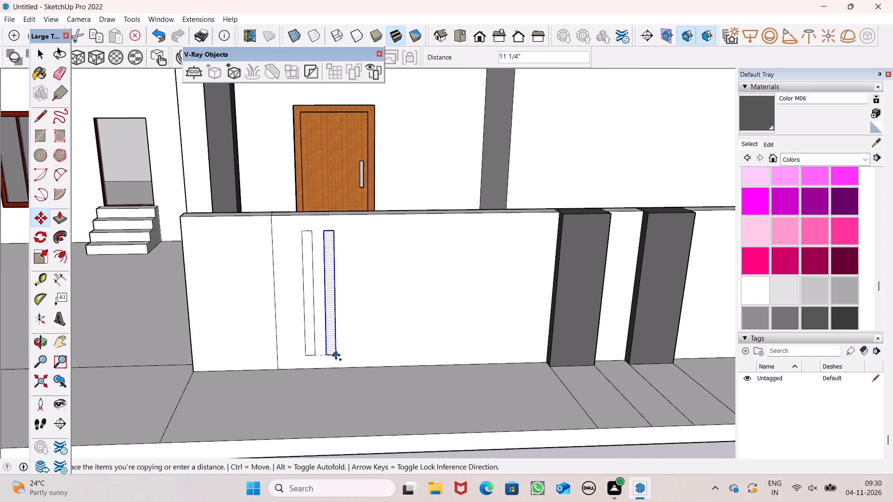
left_click_drag(336, 355, 343, 359)
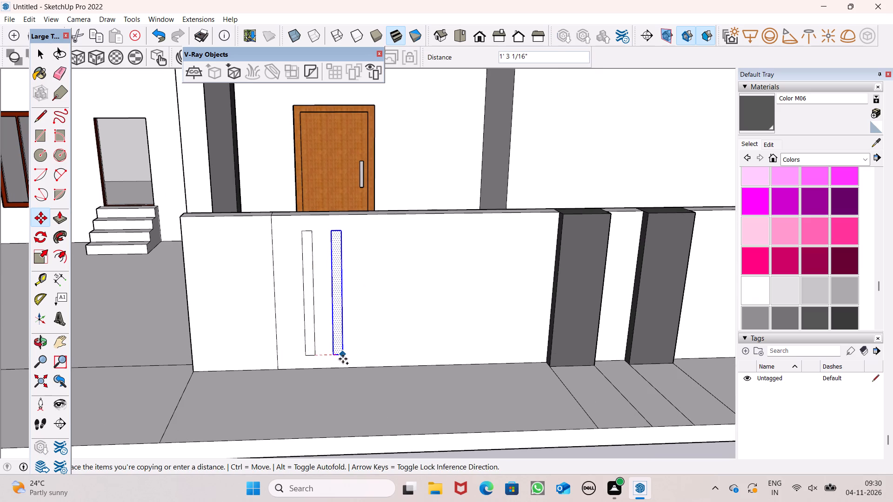
left_click_drag(343, 359, 341, 359)
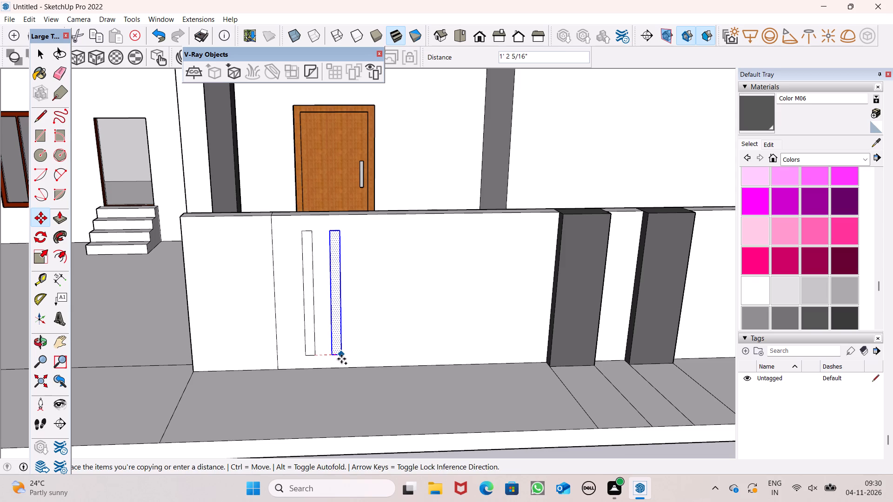
left_click_drag(341, 359, 341, 360)
key("shift+asterisk")
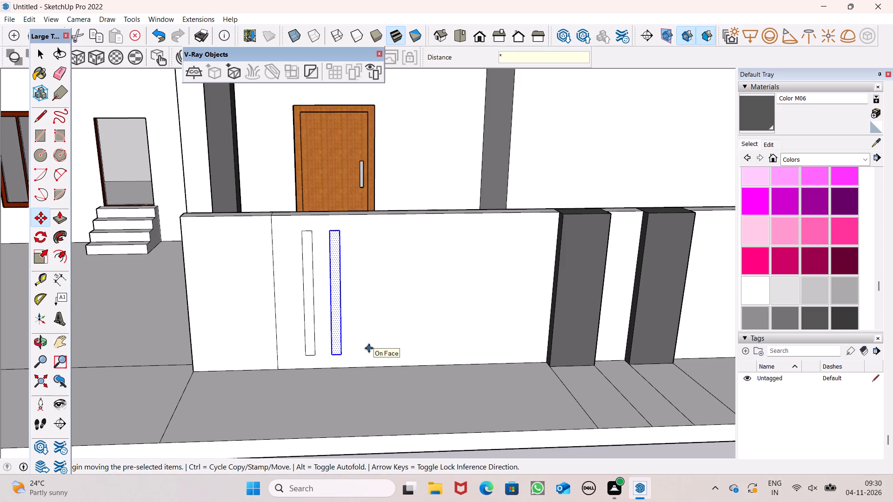
key("7")
key("Return")
key("space")
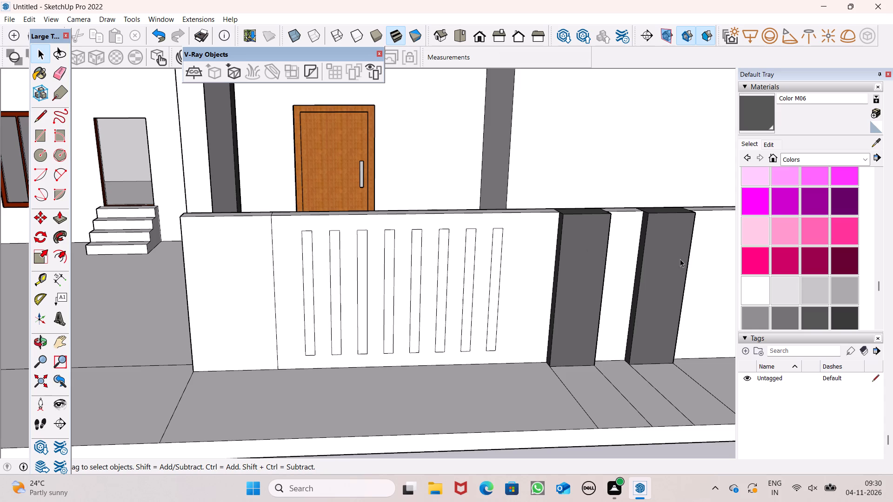
Paint the wall face around the narrow strips and the strip nearest the dark pillars with dark brown Color C08.
scroll(852, 238, "up", 1)
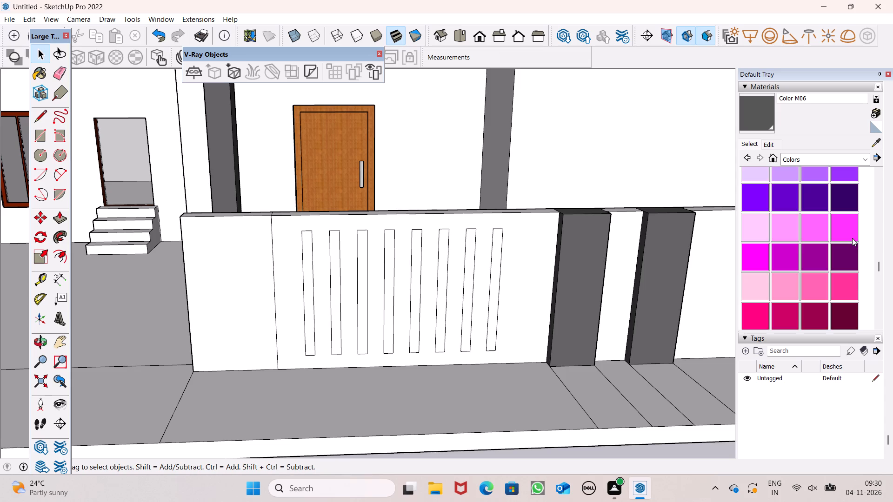
scroll(852, 238, "up", 7)
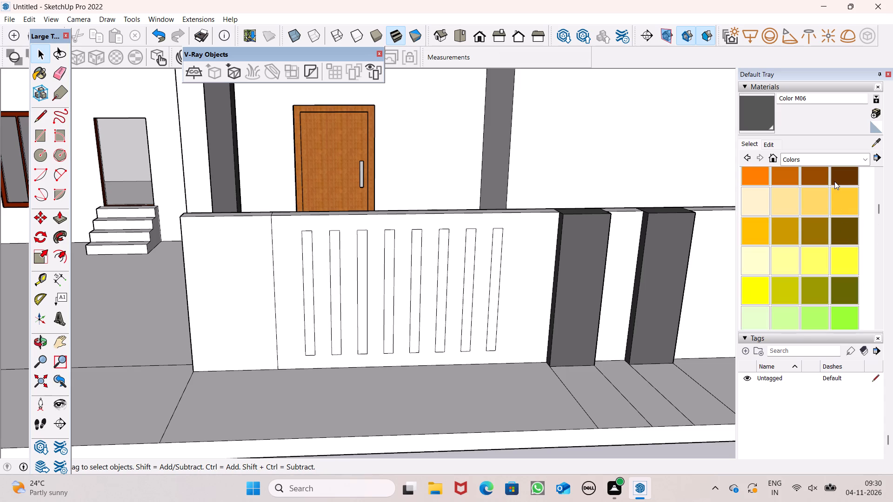
left_click(834, 181)
left_click(453, 258)
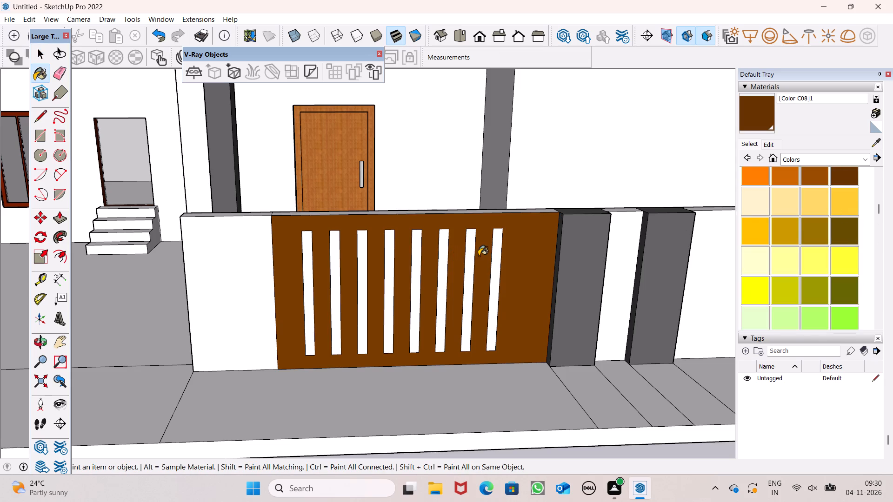
left_click(498, 258)
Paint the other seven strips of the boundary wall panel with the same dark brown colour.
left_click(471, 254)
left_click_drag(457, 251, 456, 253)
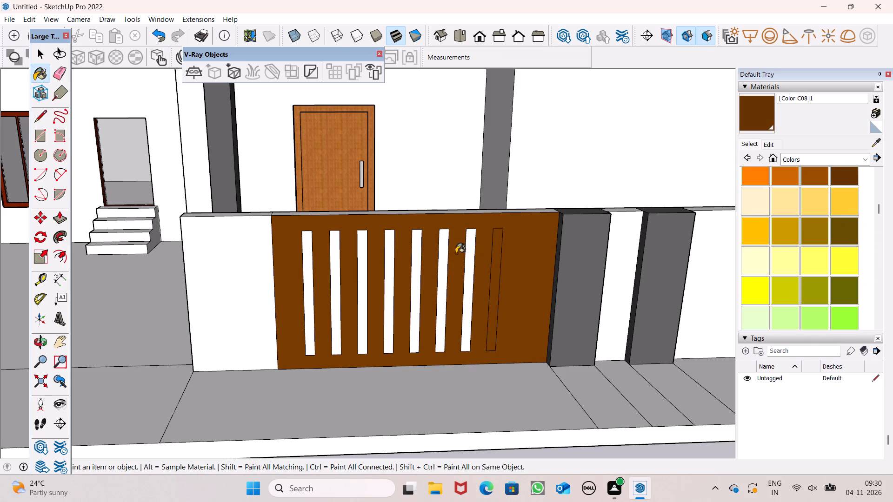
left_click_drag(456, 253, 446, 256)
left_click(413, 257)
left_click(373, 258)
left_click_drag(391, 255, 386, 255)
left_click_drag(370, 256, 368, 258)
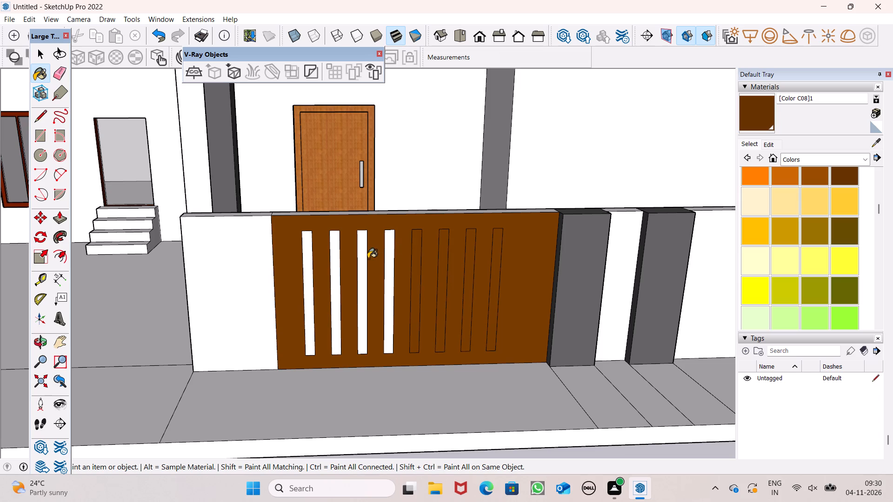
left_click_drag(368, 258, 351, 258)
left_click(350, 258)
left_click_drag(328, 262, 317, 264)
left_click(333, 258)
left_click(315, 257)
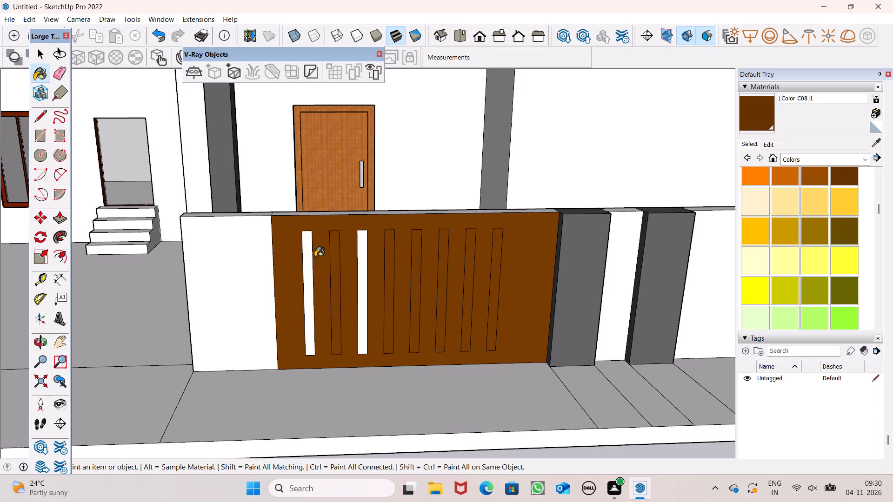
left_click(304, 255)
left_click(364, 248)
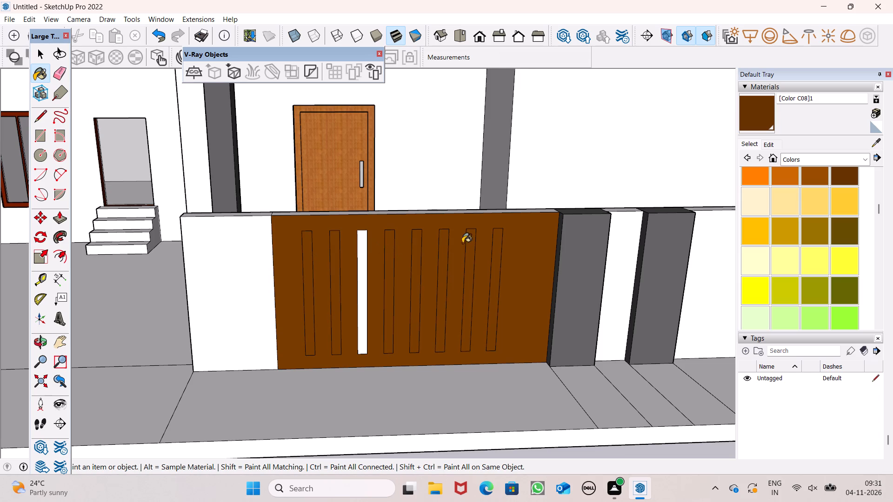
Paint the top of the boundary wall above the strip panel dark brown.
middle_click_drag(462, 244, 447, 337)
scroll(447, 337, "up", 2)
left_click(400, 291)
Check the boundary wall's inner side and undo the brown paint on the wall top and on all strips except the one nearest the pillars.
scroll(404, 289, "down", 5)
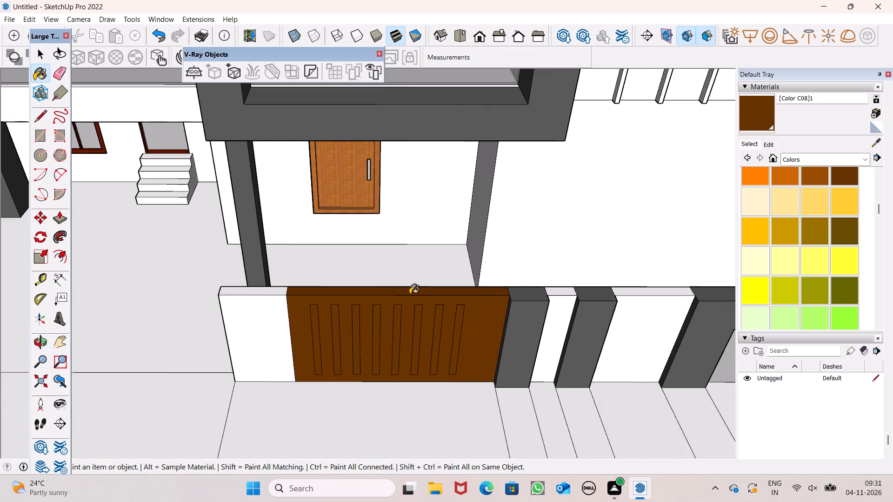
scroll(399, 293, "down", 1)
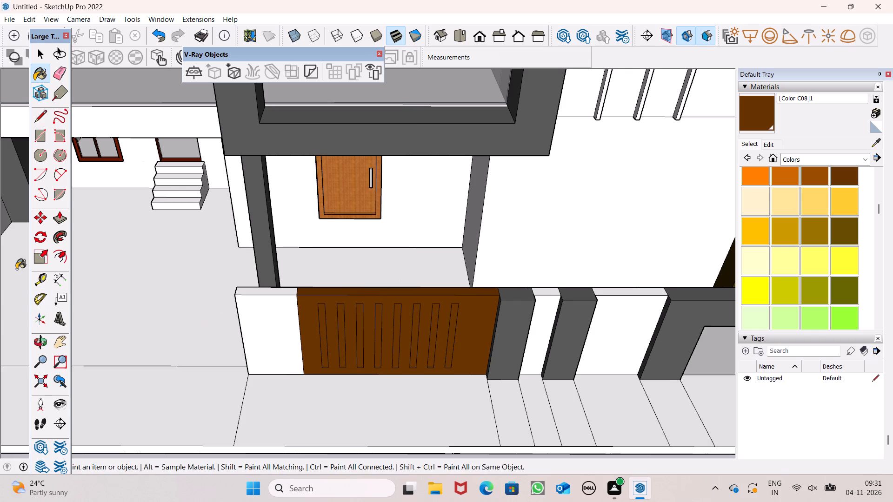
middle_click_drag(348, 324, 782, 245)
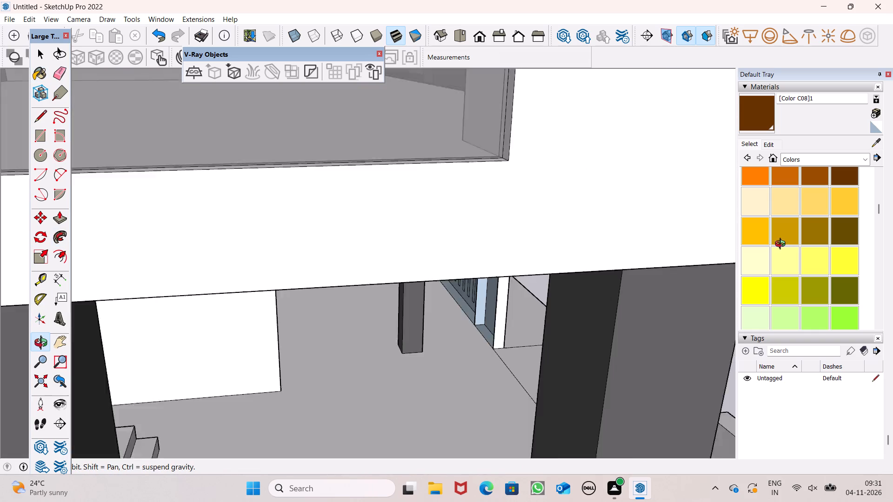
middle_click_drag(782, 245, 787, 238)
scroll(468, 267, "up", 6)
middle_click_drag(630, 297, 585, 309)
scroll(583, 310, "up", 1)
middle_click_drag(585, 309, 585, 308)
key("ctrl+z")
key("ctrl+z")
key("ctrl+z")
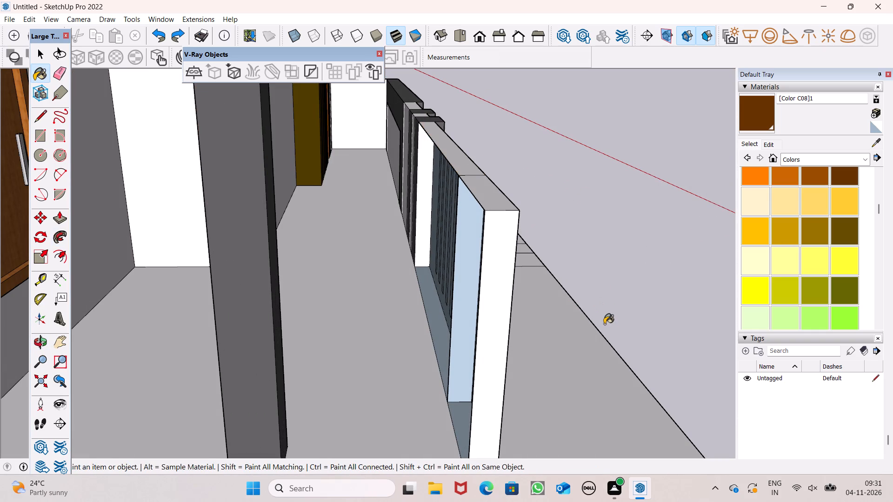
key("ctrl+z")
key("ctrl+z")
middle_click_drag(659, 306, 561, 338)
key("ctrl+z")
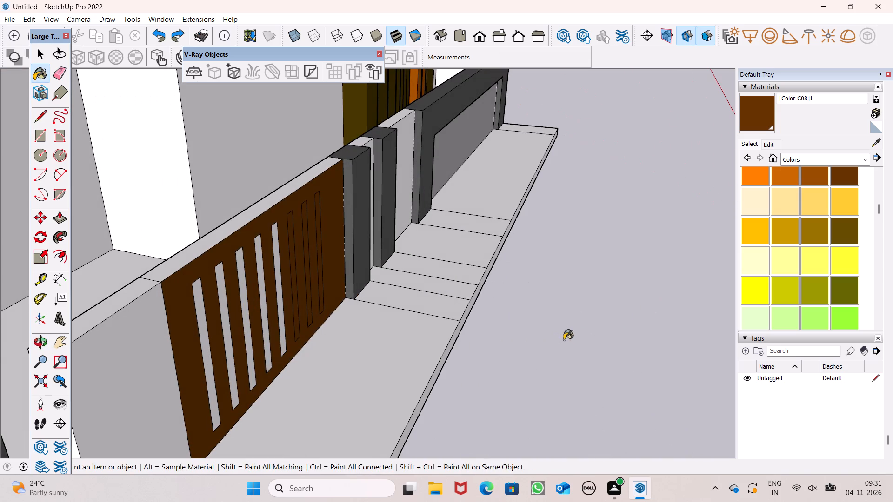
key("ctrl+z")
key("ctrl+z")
Redraw the inner top edge of the boundary wall behind the strip panel to close the open inner face.
middle_click_drag(648, 350, 789, 321)
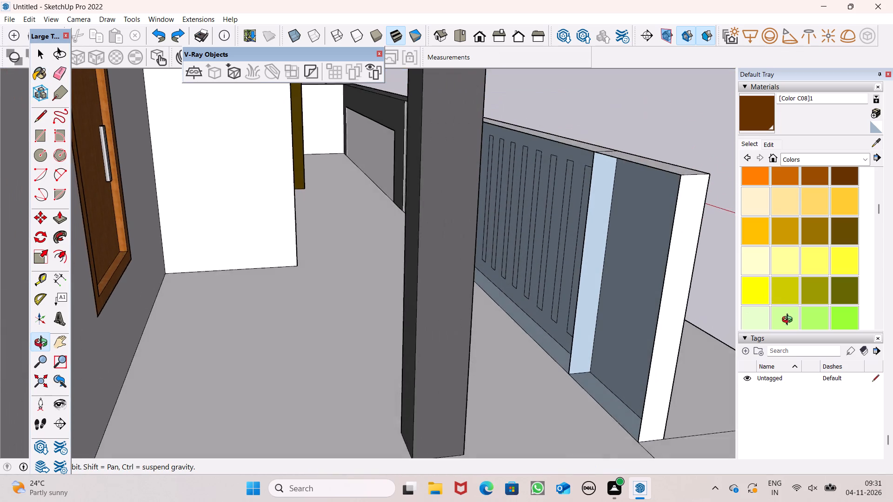
middle_click_drag(789, 321, 563, 332)
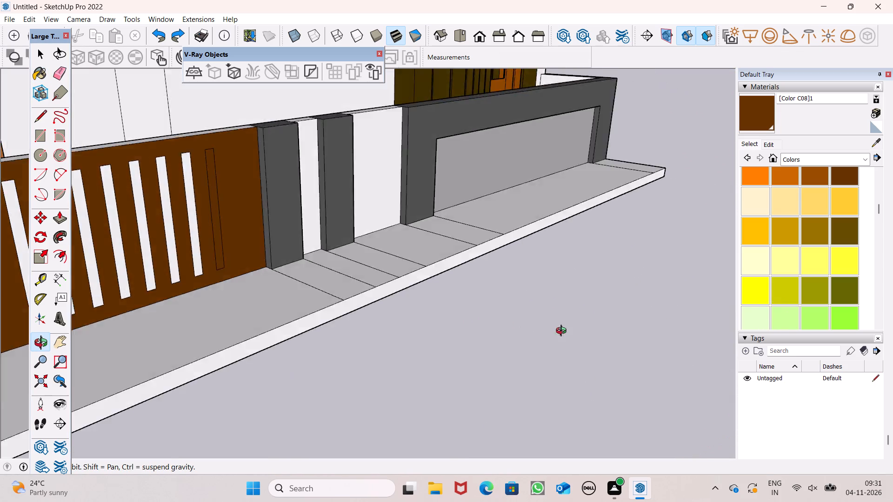
middle_click_drag(563, 332, 800, 330)
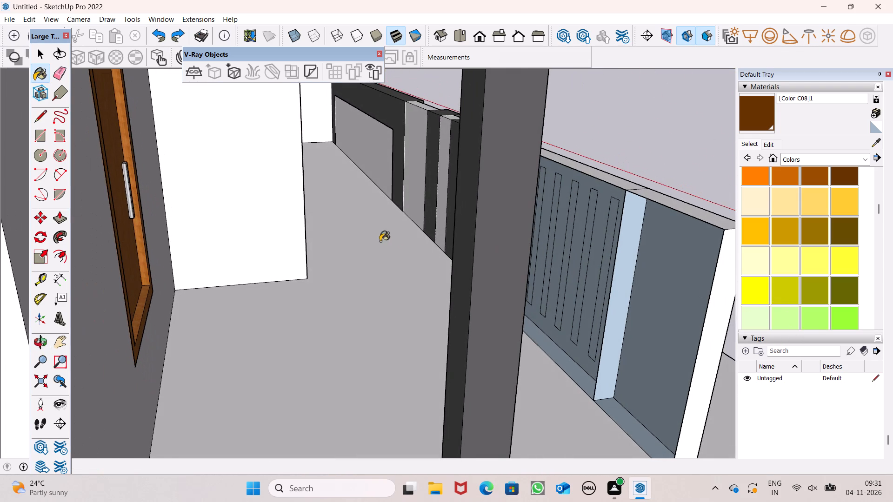
left_click(42, 119)
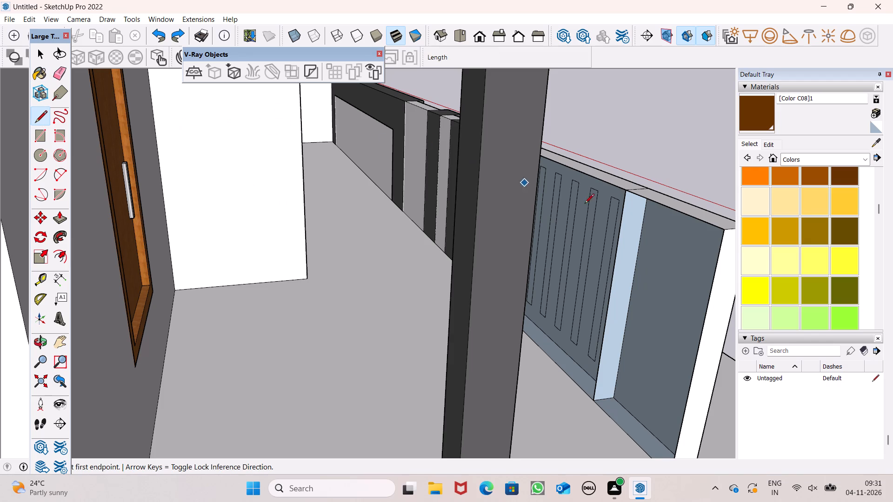
scroll(626, 211, "up", 6)
left_click(602, 168)
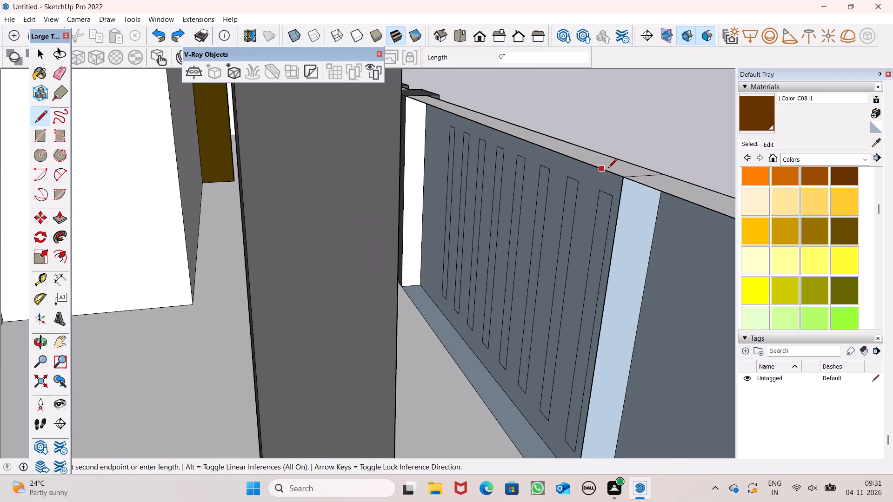
left_click(612, 170)
left_click_drag(642, 187, 649, 192)
left_click(673, 198)
scroll(579, 190, "down", 3)
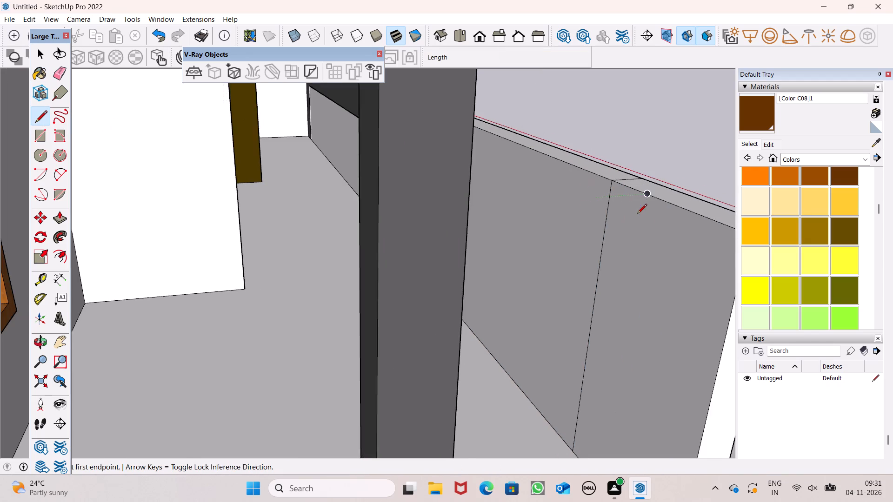
Paint the remaining seven strips and the wall top above the panel with dark brown Color C08.
middle_click_drag(642, 216, 333, 235)
left_click(757, 108)
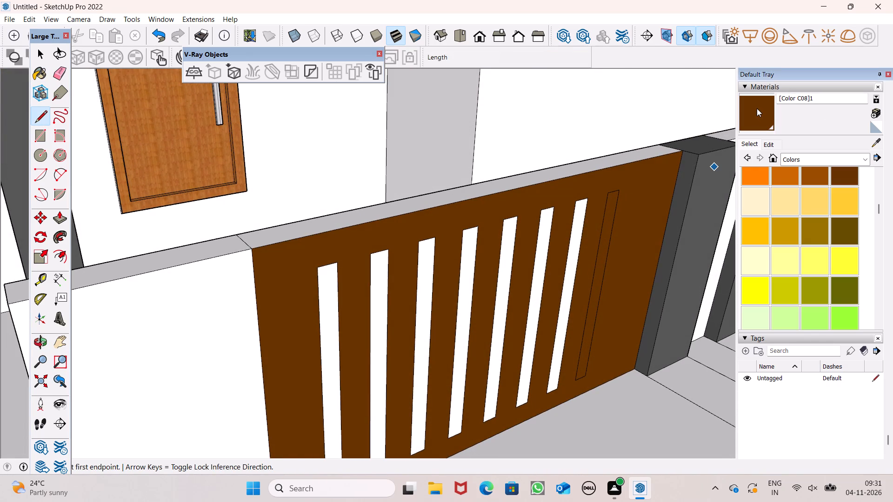
left_click(576, 217)
left_click(555, 181)
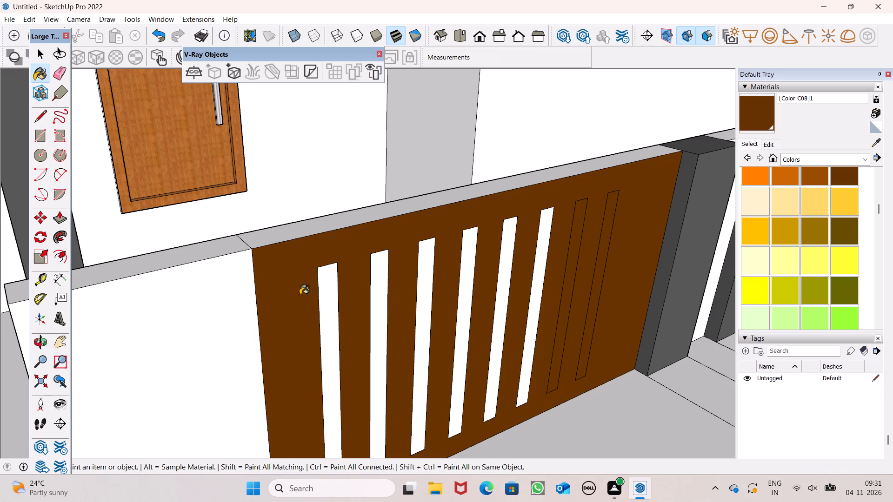
left_click(321, 287)
left_click(330, 227)
left_click(385, 279)
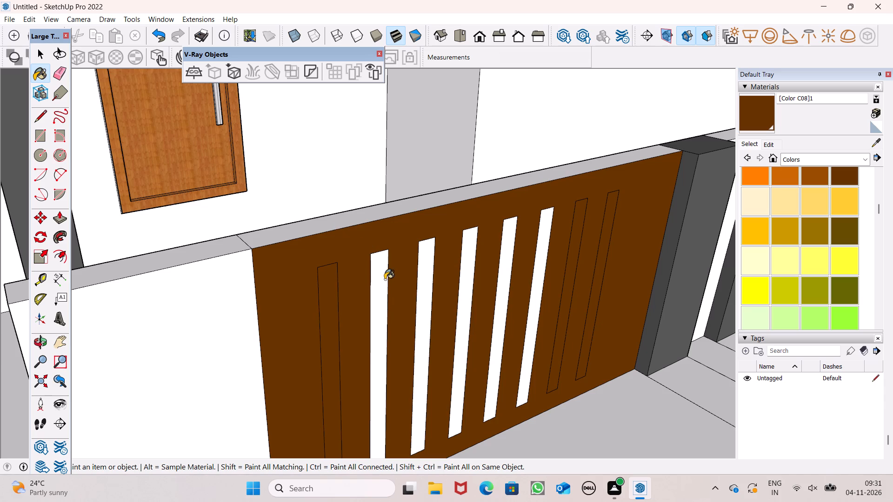
left_click(421, 271)
left_click(466, 270)
left_click(503, 271)
left_click(542, 265)
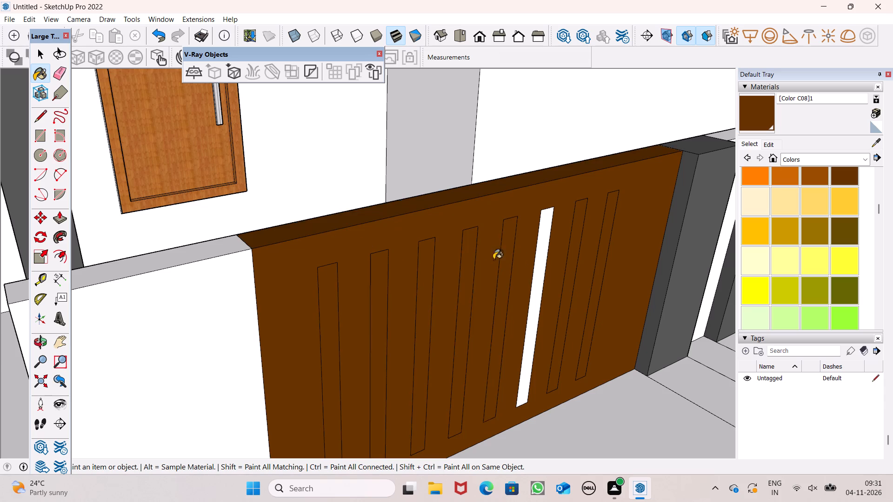
Paint the boundary wall's inner face behind the strip panel with the same dark brown.
middle_click_drag(461, 243, 720, 258)
left_click(465, 239)
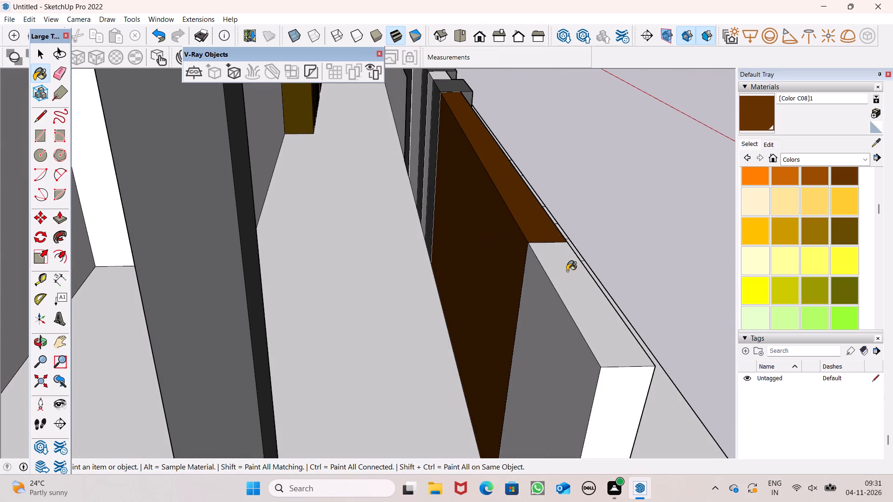
Push the strip farthest from the dark pillars about 2 7/8" into the brown boundary wall panel.
middle_click_drag(567, 271, 272, 221)
scroll(272, 221, "up", 1)
scroll(280, 211, "down", 6)
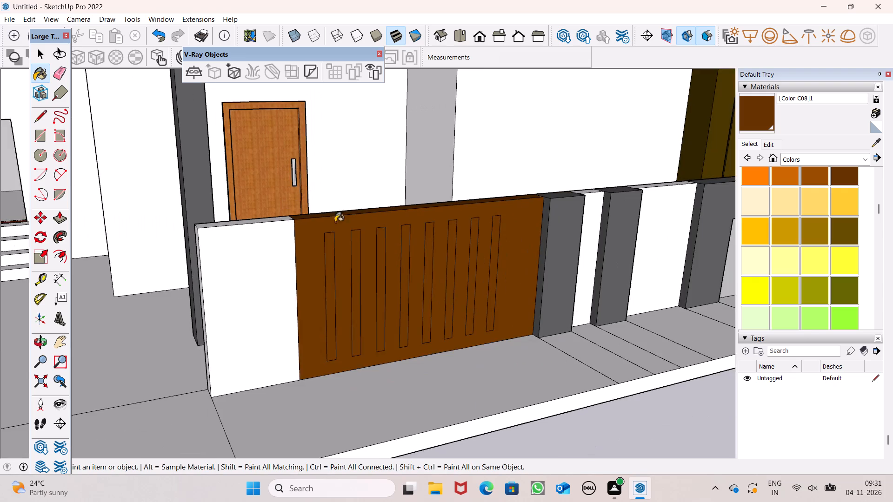
middle_click_drag(422, 252, 297, 271)
left_click(56, 223)
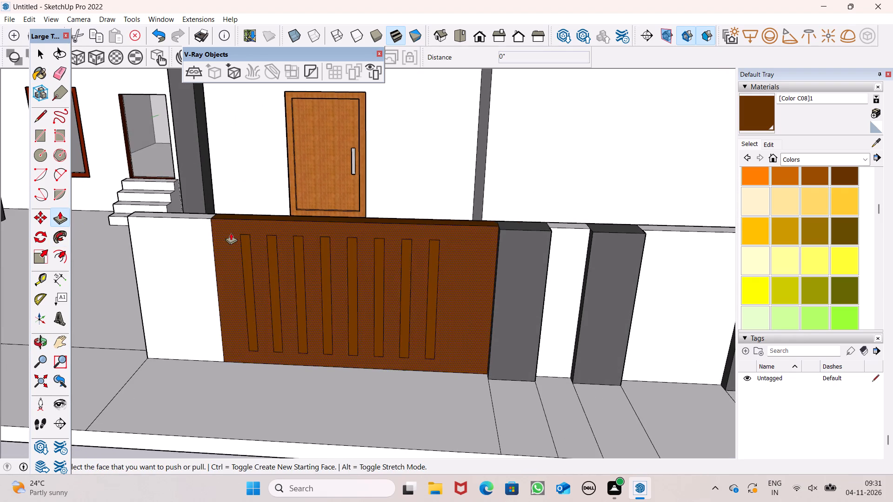
scroll(231, 233, "down", 1)
scroll(265, 308, "up", 8)
middle_click_drag(255, 337, 272, 326)
scroll(257, 359, "down", 1)
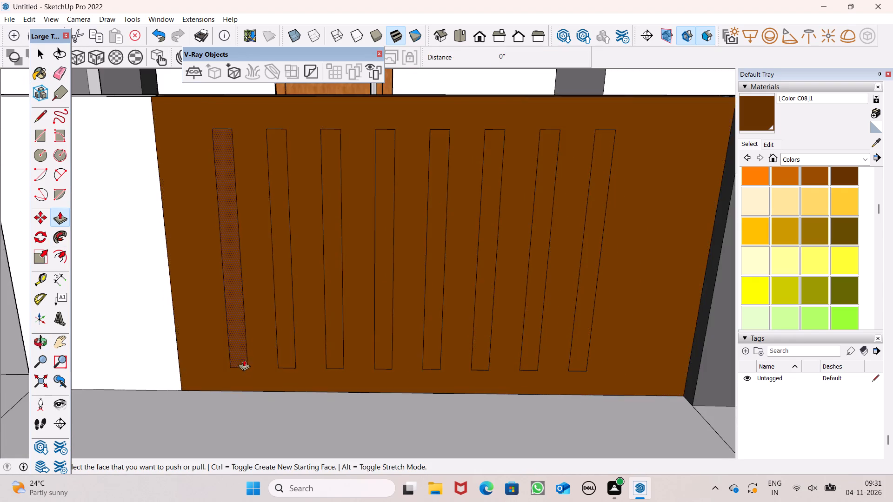
scroll(243, 358, "up", 6)
left_click_drag(239, 359, 236, 352)
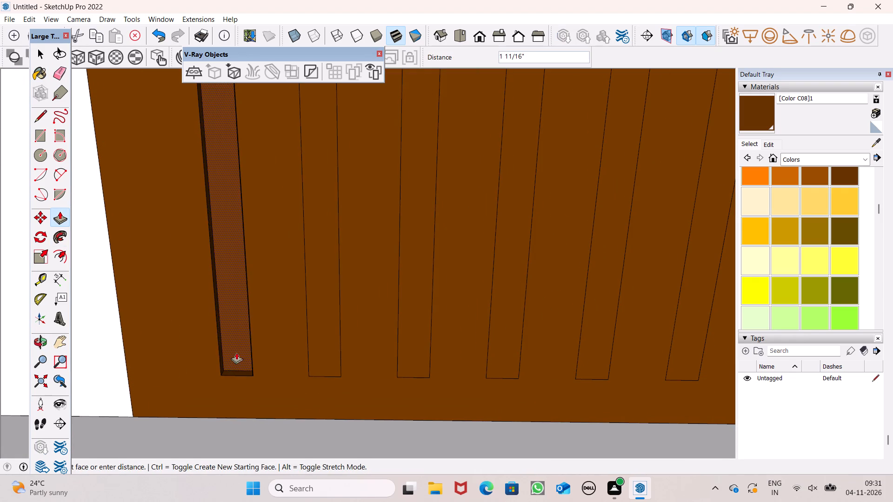
left_click_drag(236, 352, 240, 350)
Push the next four strips into the panel to the first strip's depth of 2 7/8".
left_click_drag(320, 355, 263, 336)
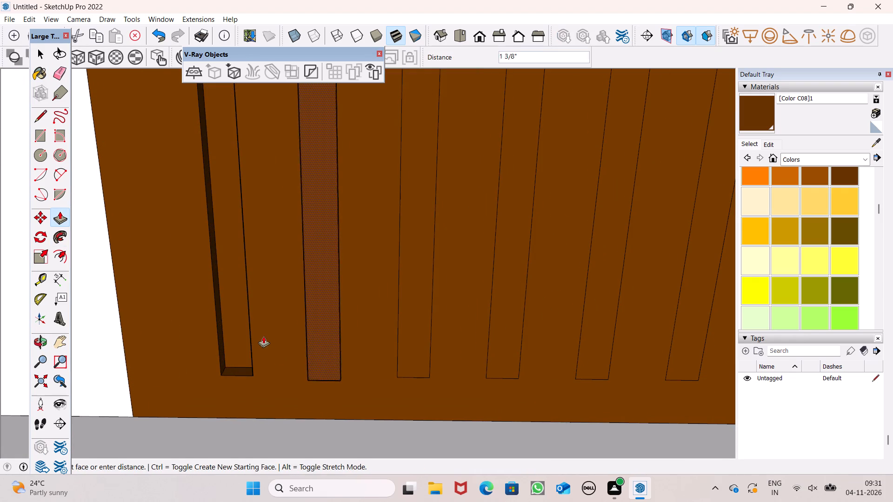
left_click_drag(263, 336, 240, 335)
left_click_drag(405, 360, 399, 349)
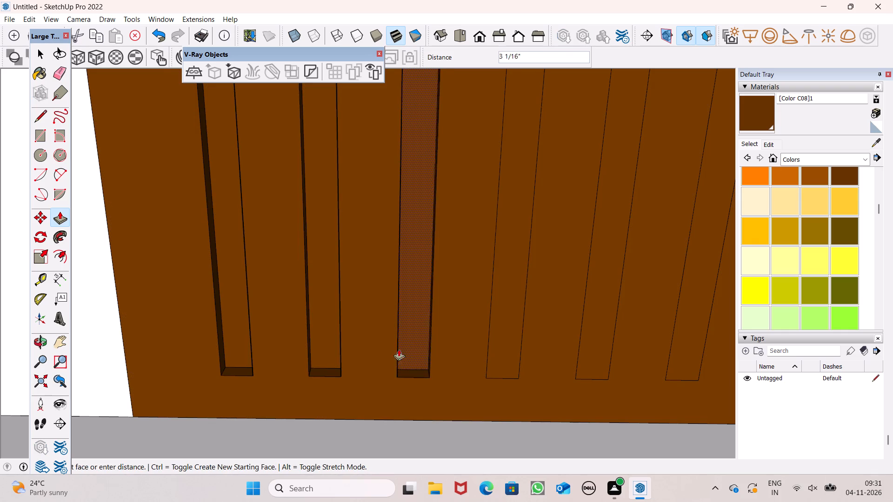
left_click_drag(399, 349, 327, 342)
scroll(239, 301, "down", 3)
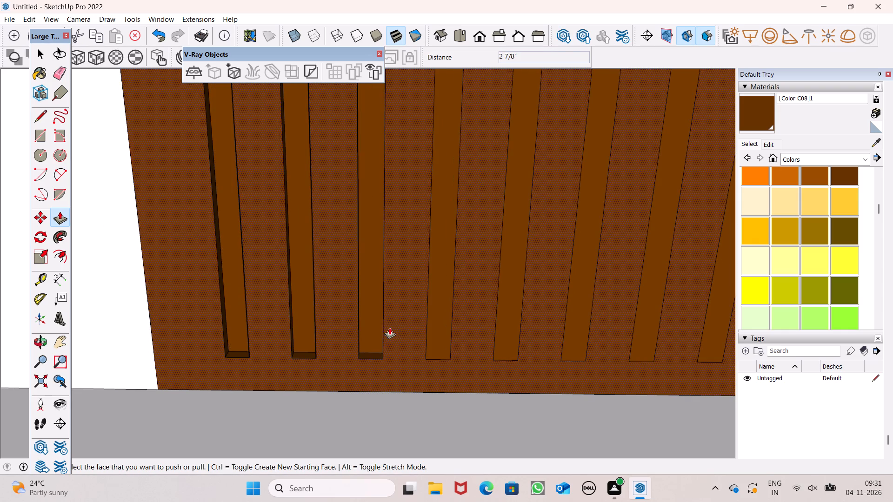
scroll(391, 325, "up", 5)
left_click_drag(455, 345, 364, 328)
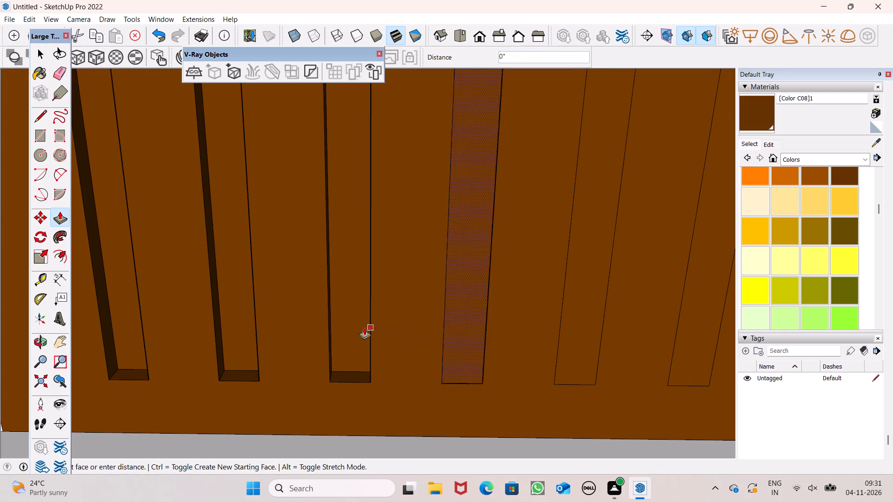
left_click_drag(364, 328, 353, 328)
scroll(300, 308, "down", 2)
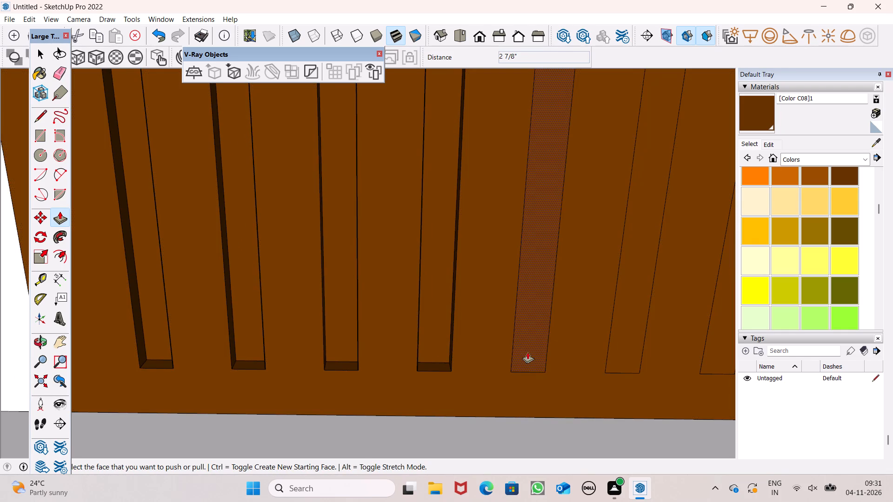
left_click_drag(528, 352, 441, 330)
Push the three remaining strips nearest the dark pillars 2 7/8" into the panel, matching the others.
scroll(359, 308, "down", 5)
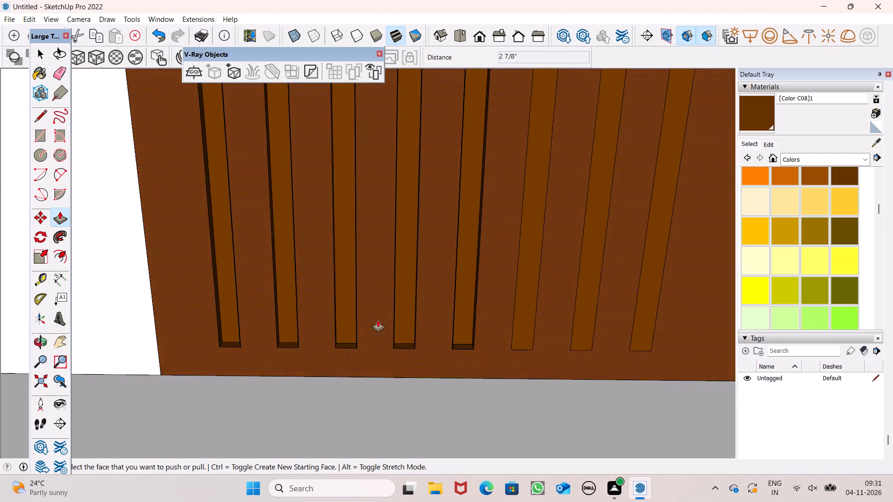
scroll(461, 309, "up", 5)
left_click_drag(541, 338, 450, 313)
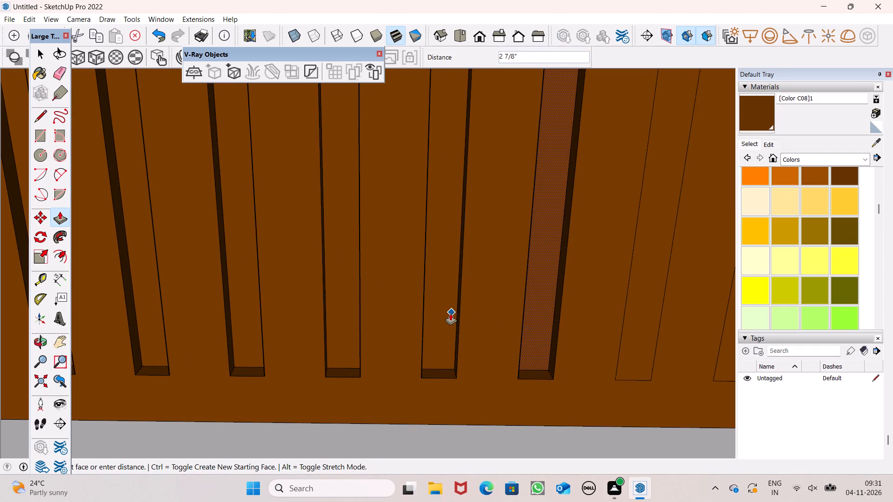
left_click_drag(450, 313, 450, 314)
scroll(342, 307, "down", 6)
scroll(489, 313, "up", 6)
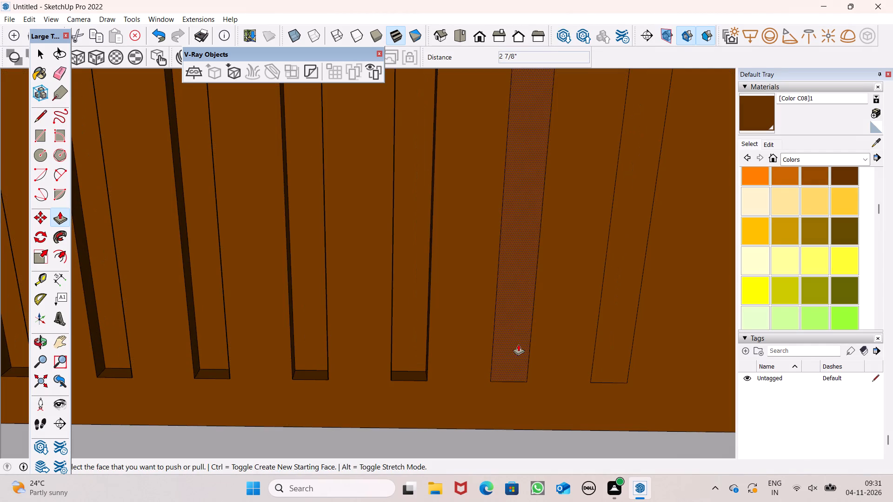
left_click_drag(518, 344, 412, 321)
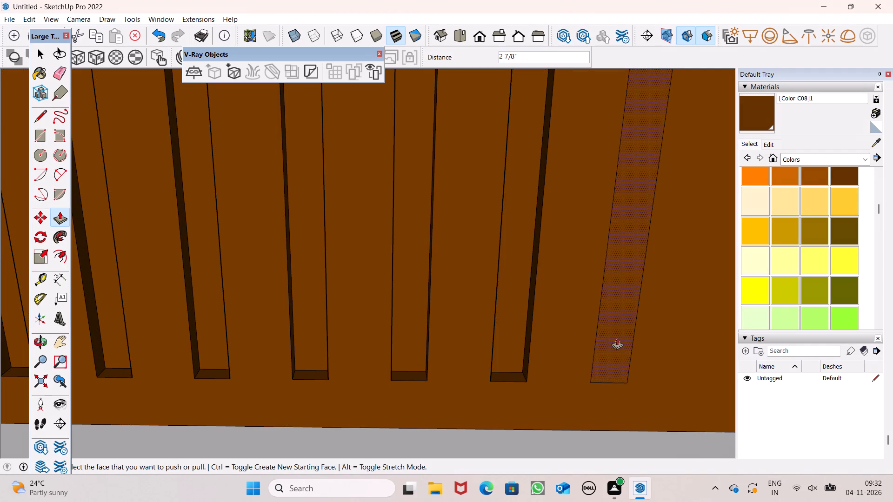
left_click_drag(617, 338, 512, 319)
Examine the recessed strip panel in the front boundary wall together with the house facade.
scroll(416, 230, "down", 6)
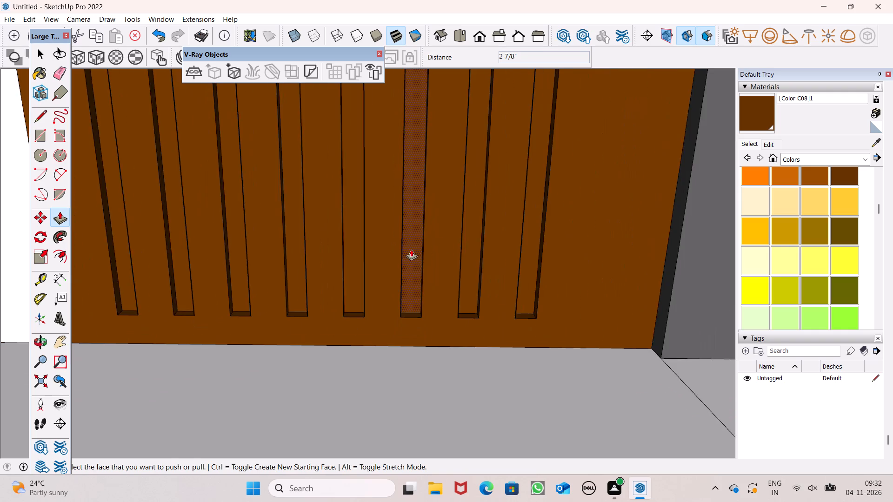
scroll(411, 249, "down", 4)
scroll(572, 288, "down", 3)
key("space")
scroll(477, 236, "down", 7)
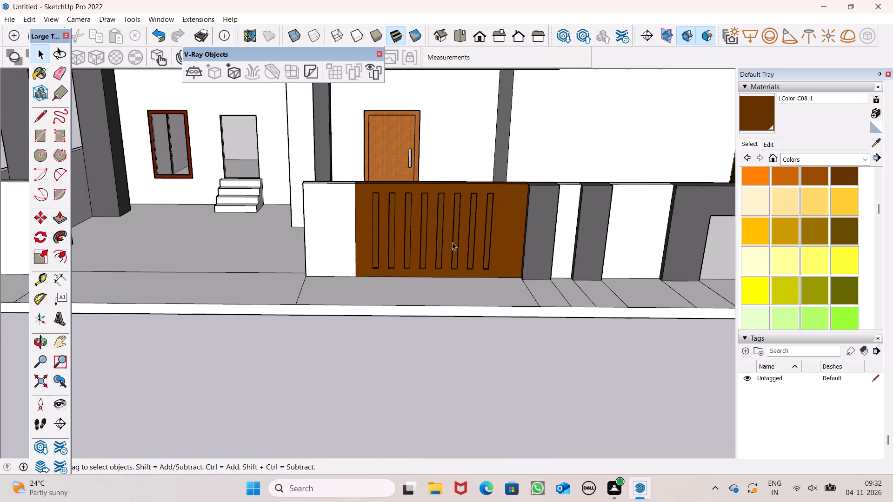
middle_click_drag(550, 228, 534, 227)
scroll(394, 231, "down", 3)
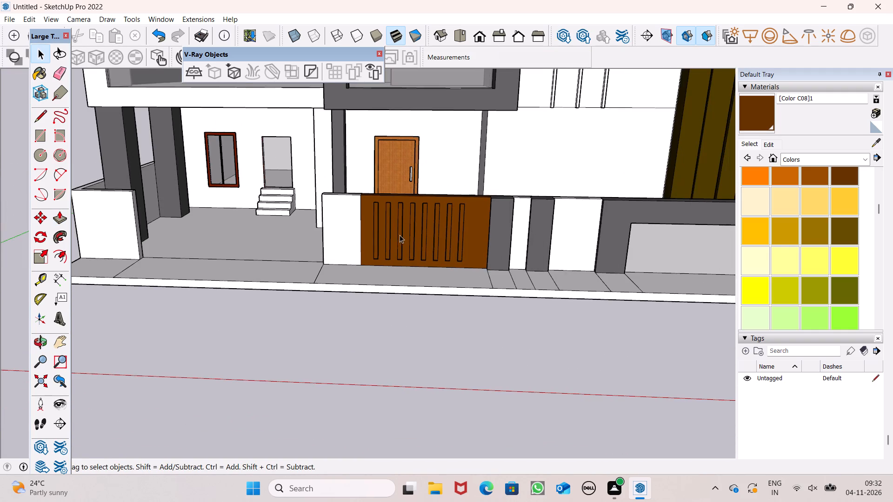
scroll(396, 235, "down", 2)
scroll(538, 235, "up", 3)
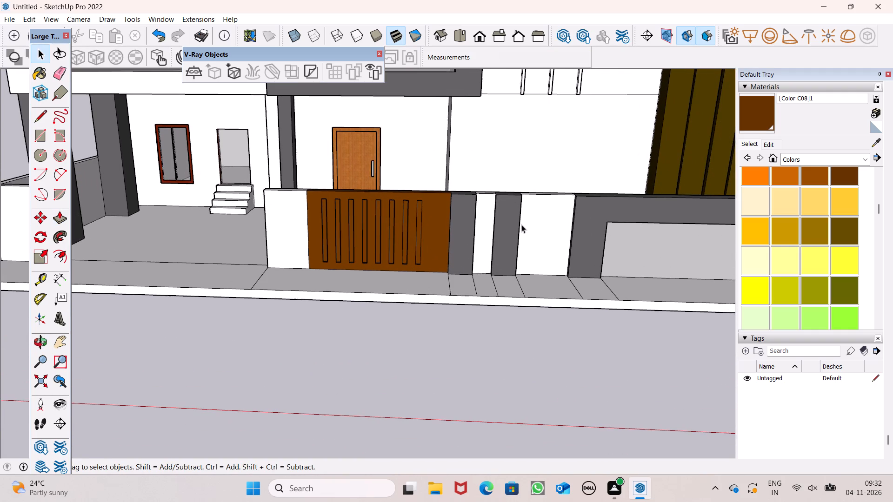
middle_click_drag(521, 225, 603, 285)
scroll(498, 235, "up", 1)
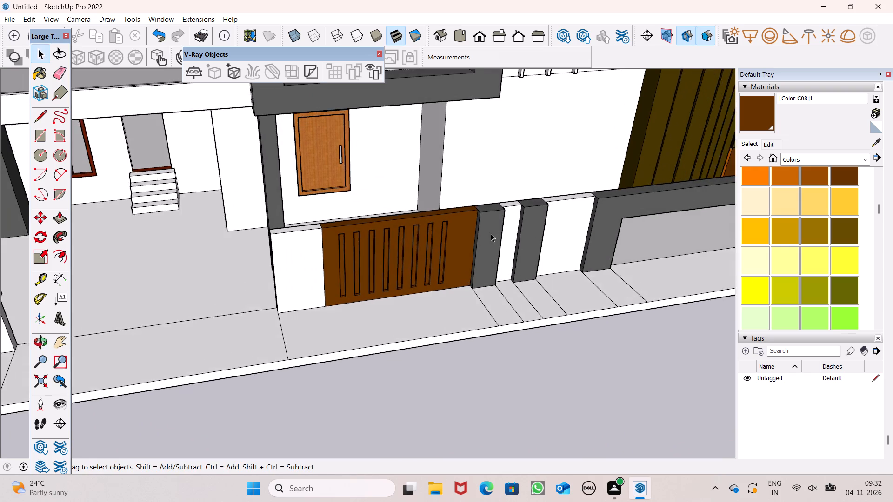
scroll(491, 233, "up", 2)
middle_click_drag(445, 185, 387, 184)
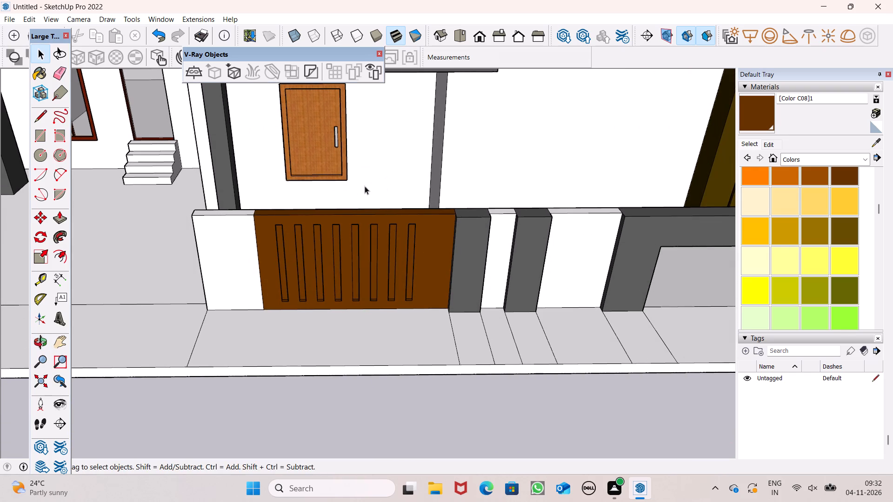
Draw a line across the wall top and about 7' 1 3/4" down the panel face, between the last strip and the adjacent dark pillar.
left_click(41, 113)
scroll(407, 244, "up", 6)
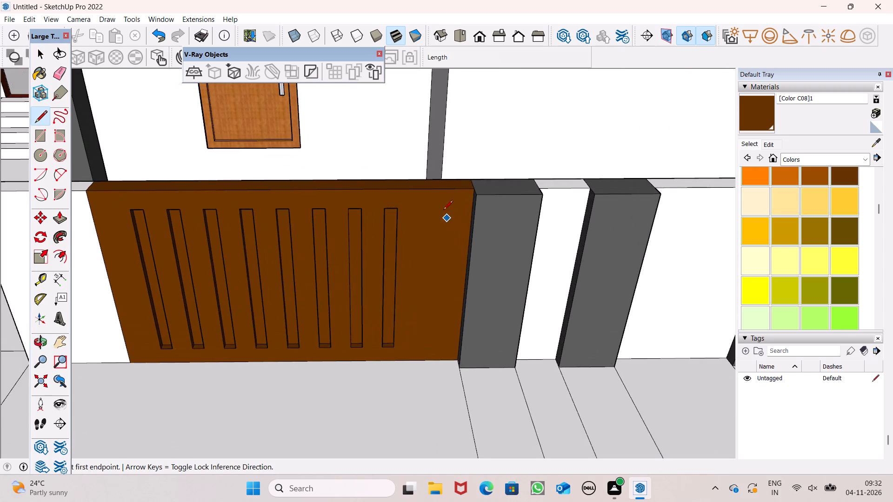
middle_click_drag(449, 217, 457, 270)
scroll(442, 220, "up", 6)
left_click(398, 179)
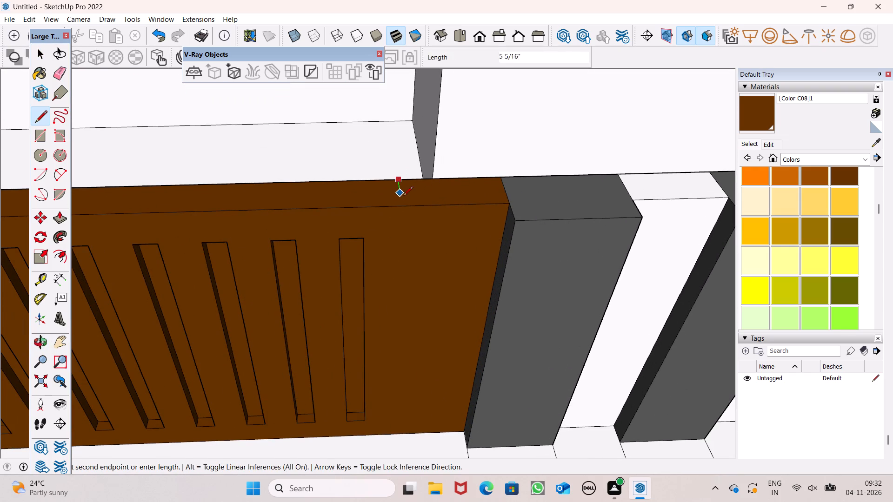
left_click(406, 204)
left_click(402, 208)
scroll(400, 229, "down", 6)
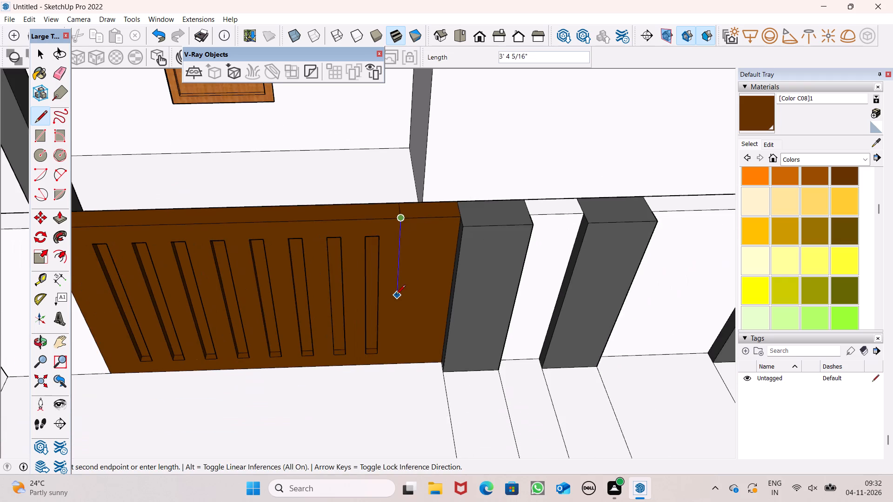
middle_click_drag(396, 295, 402, 262)
left_click(398, 366)
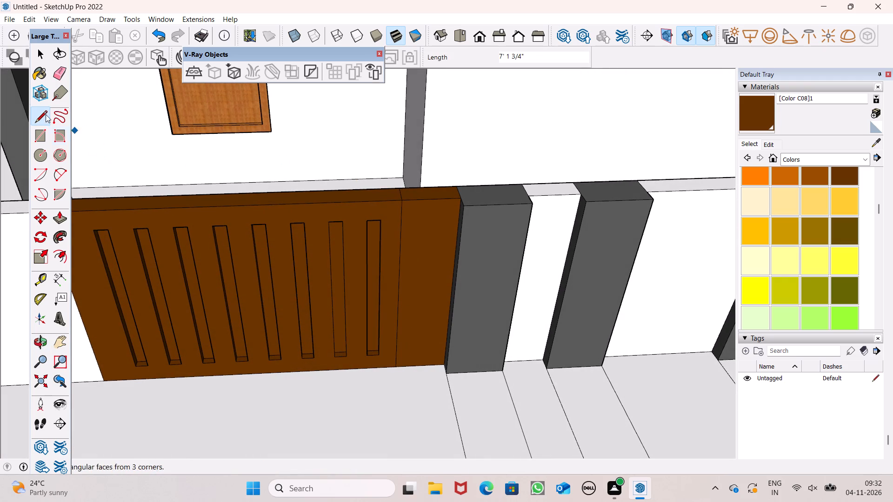
Paint the top and front of the wall section between the new line and the dark pillar with Color M00.
scroll(811, 260, "down", 7)
scroll(755, 244, "down", 4)
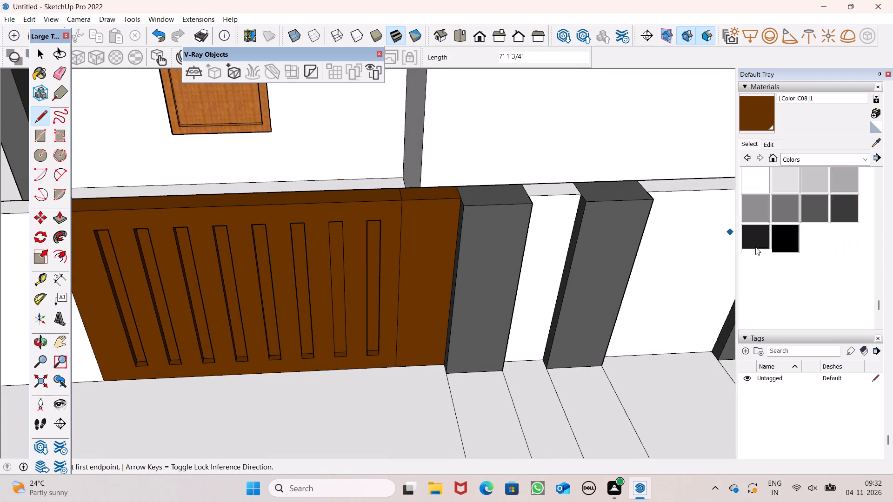
scroll(755, 247, "down", 1)
scroll(774, 213, "up", 1)
left_click(767, 171)
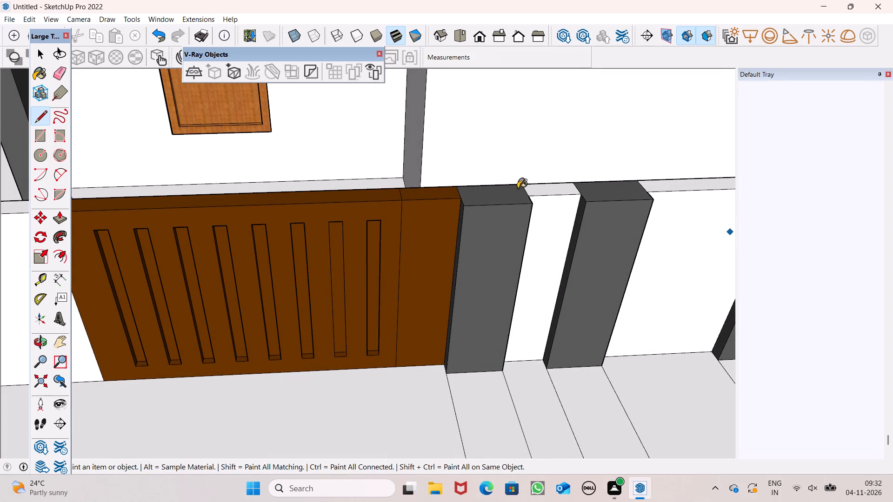
left_click(432, 192)
left_click(426, 226)
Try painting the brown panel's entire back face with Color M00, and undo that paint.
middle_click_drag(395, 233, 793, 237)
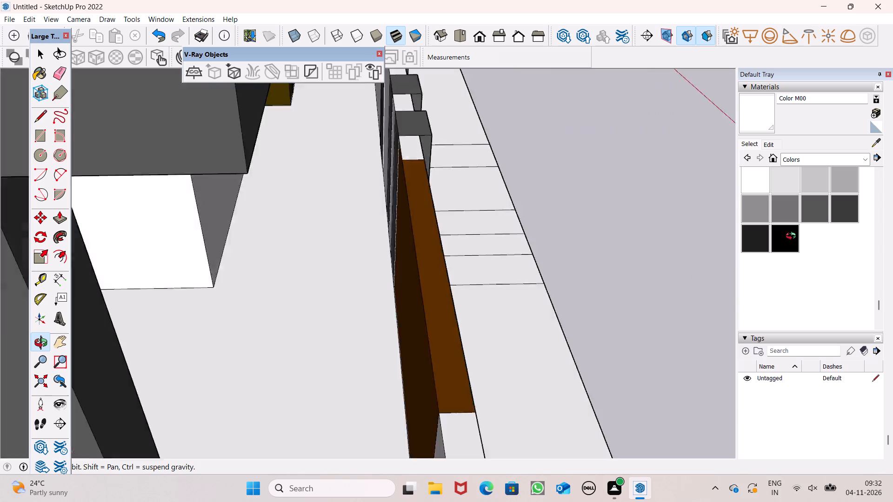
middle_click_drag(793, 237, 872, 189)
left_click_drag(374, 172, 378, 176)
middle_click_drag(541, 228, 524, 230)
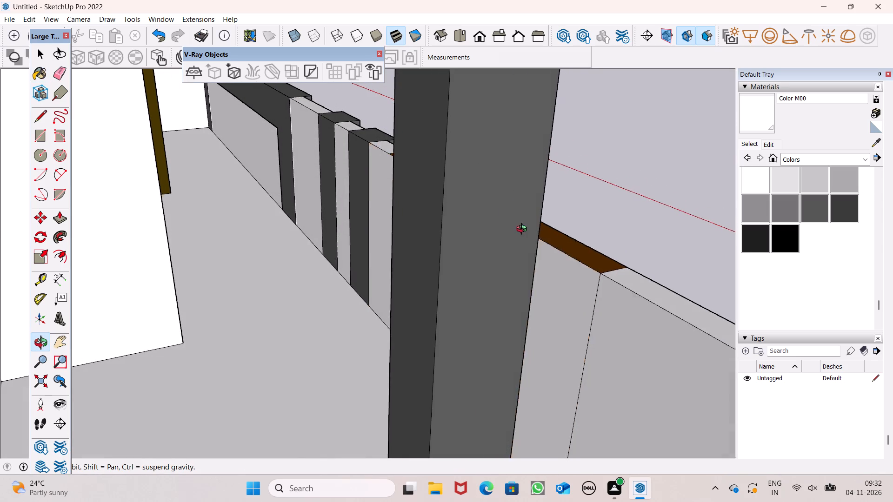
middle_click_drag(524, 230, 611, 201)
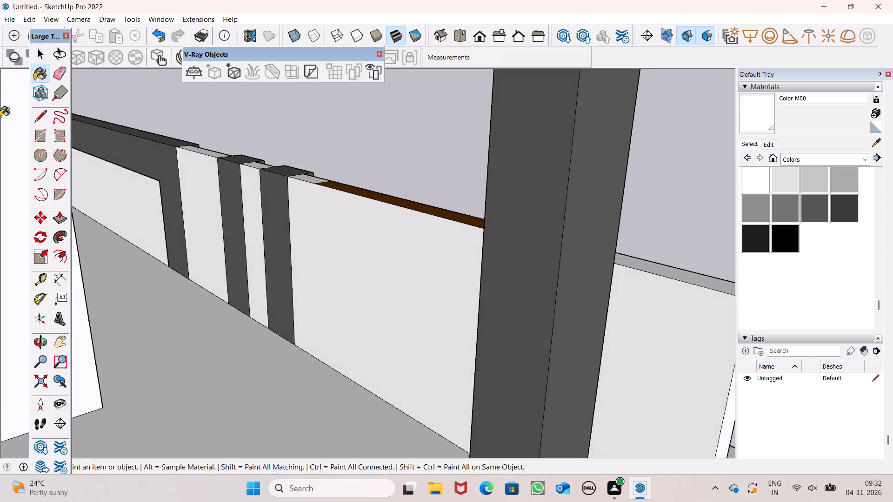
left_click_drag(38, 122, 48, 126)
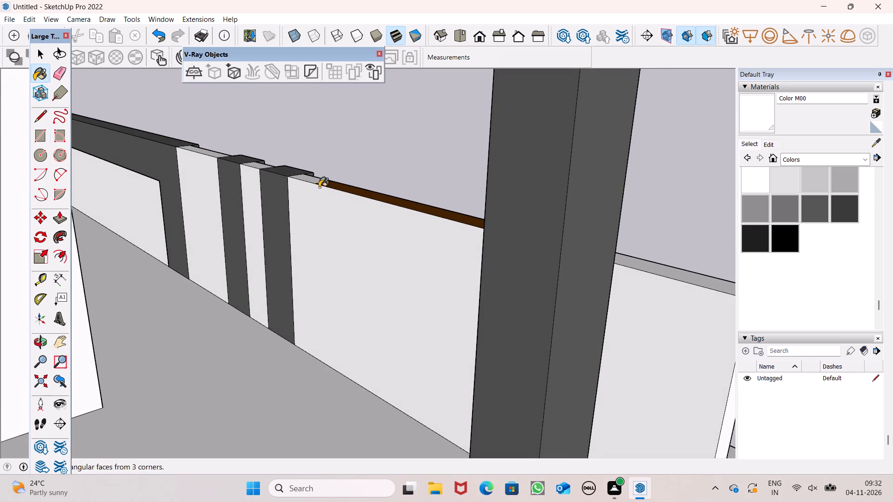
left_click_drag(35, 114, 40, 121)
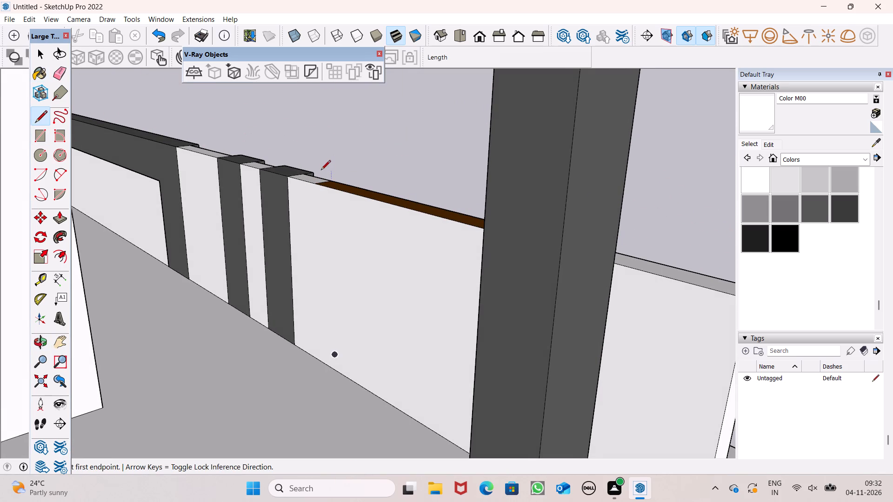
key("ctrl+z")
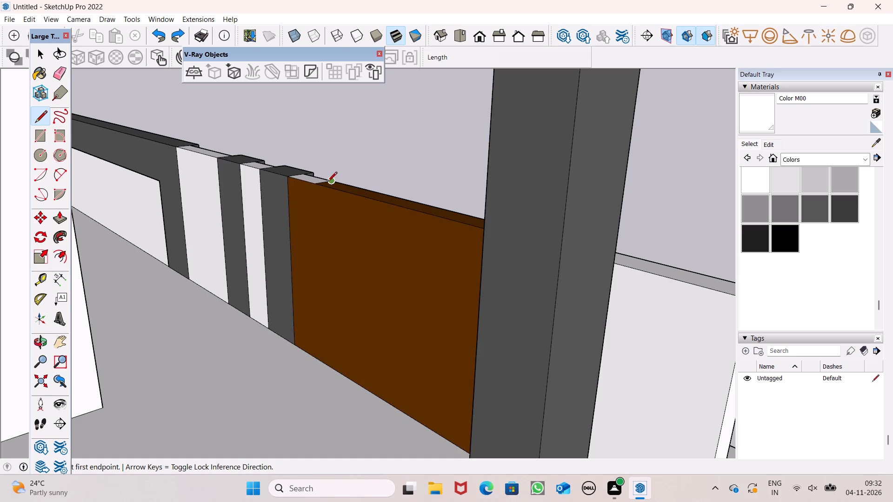
Draw a line about 7' 1 3/4" down the brown panel's back face near the dark pillar.
left_click(314, 185)
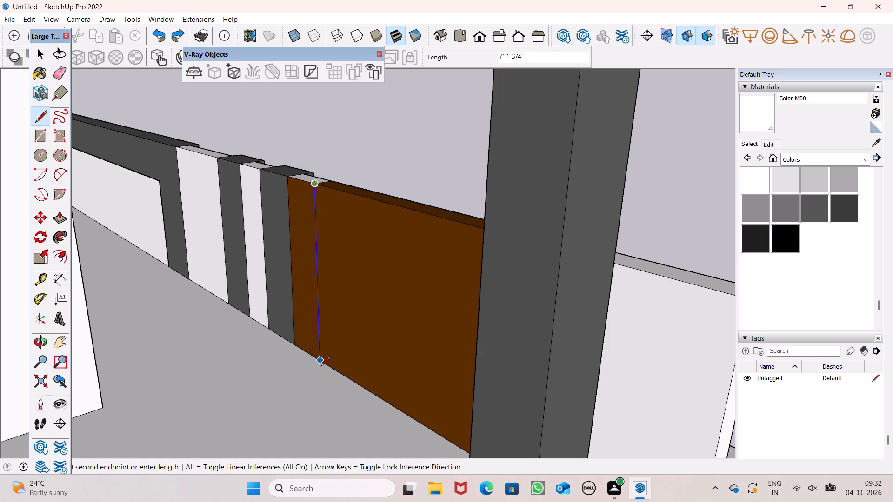
left_click(321, 367)
Paint the back-face section between the line and the dark pillar with Color M00.
left_click(742, 186)
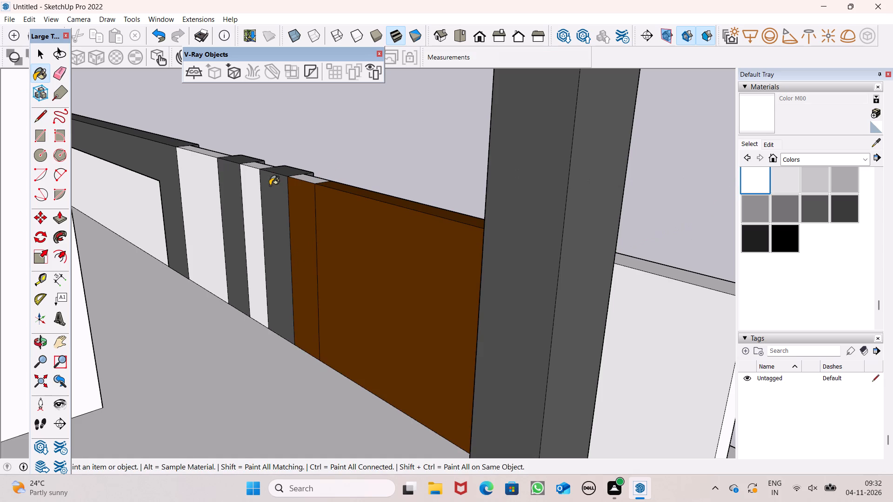
left_click_drag(300, 205, 304, 205)
Pull the white wall section at the free end, beside the brown strip panel, forward 5 1/2".
middle_click_drag(500, 249, 167, 238)
scroll(167, 238, "up", 1)
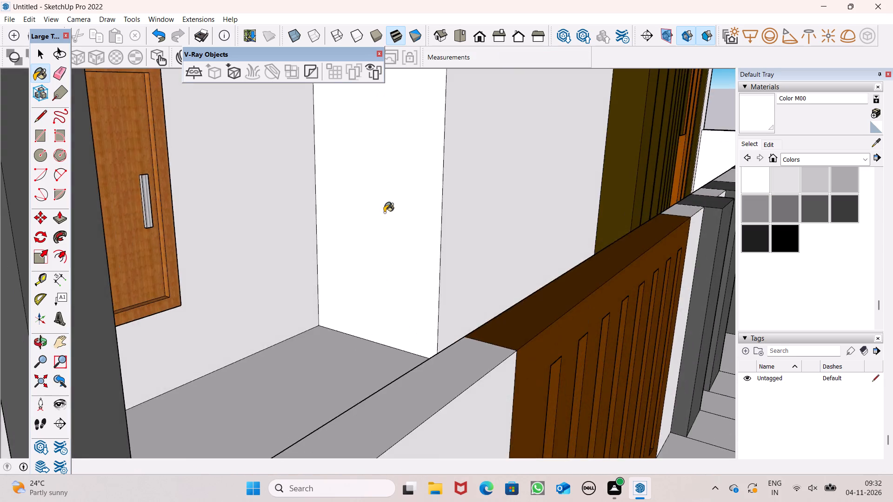
scroll(384, 212, "down", 10)
middle_click_drag(531, 268, 367, 286)
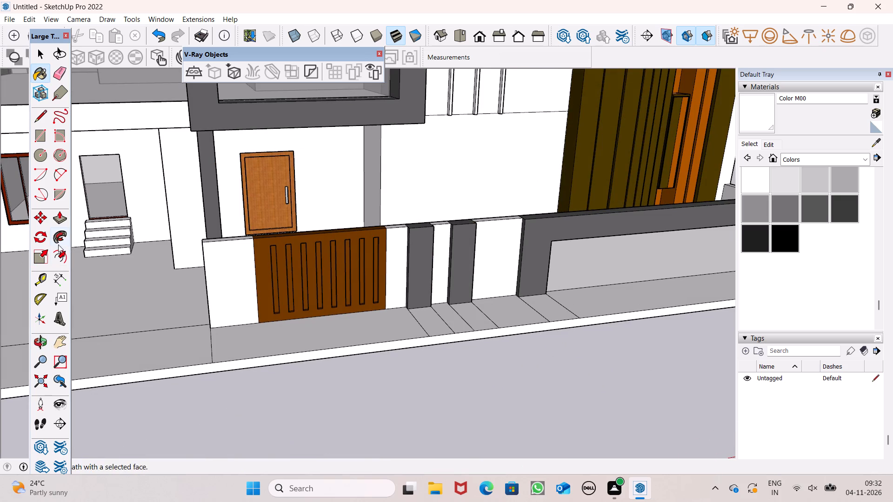
left_click(63, 218)
middle_click_drag(259, 271, 260, 305)
scroll(265, 314, "up", 4)
left_click_drag(245, 325, 280, 343)
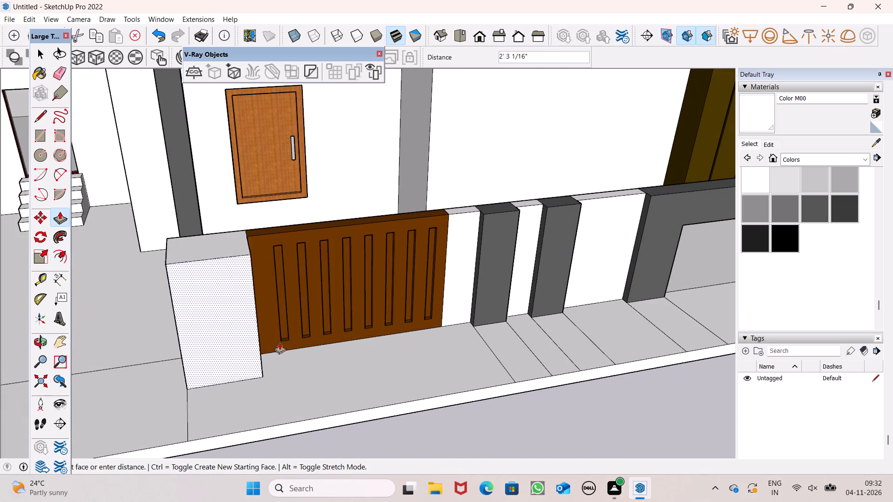
left_click_drag(280, 343, 478, 317)
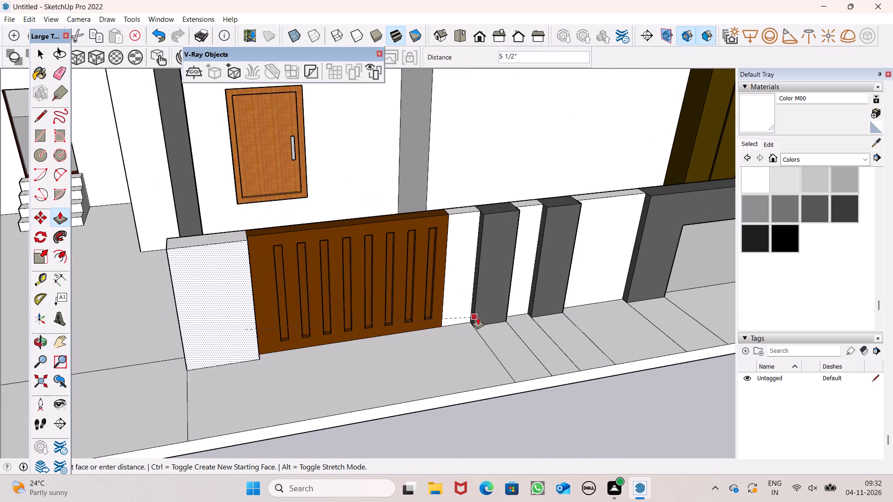
left_click_drag(478, 317, 481, 317)
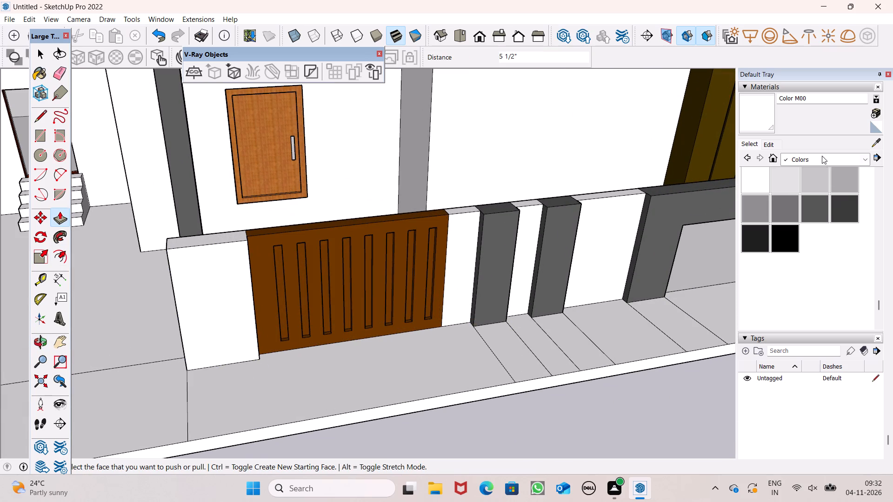
Paint the top and side faces of the pulled-out end block with Carrera Marble from the Stone materials.
left_click(822, 156)
left_click(790, 263)
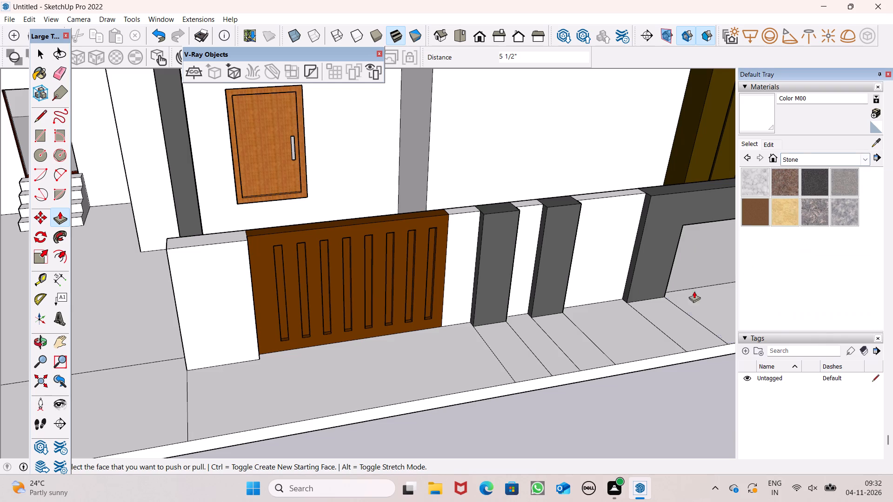
left_click(768, 182)
middle_click_drag(244, 298, 600, 281)
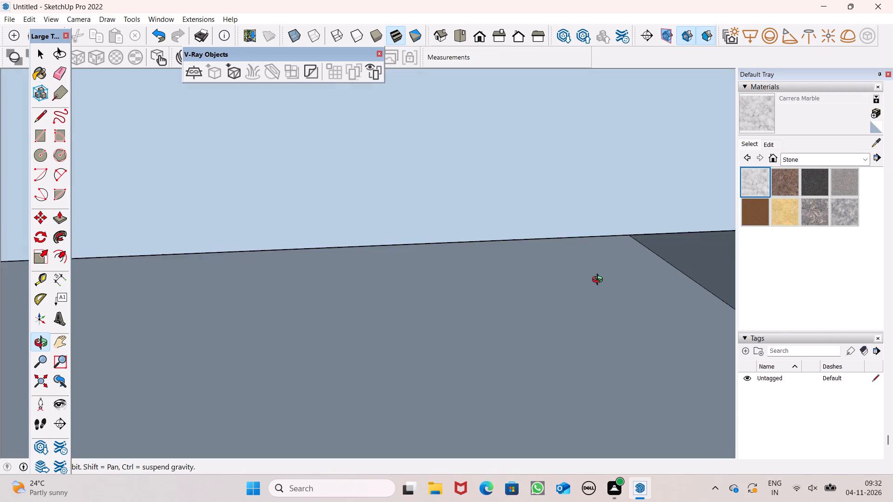
middle_click_drag(600, 281, 520, 264)
scroll(423, 250, "up", 5)
left_click(431, 239)
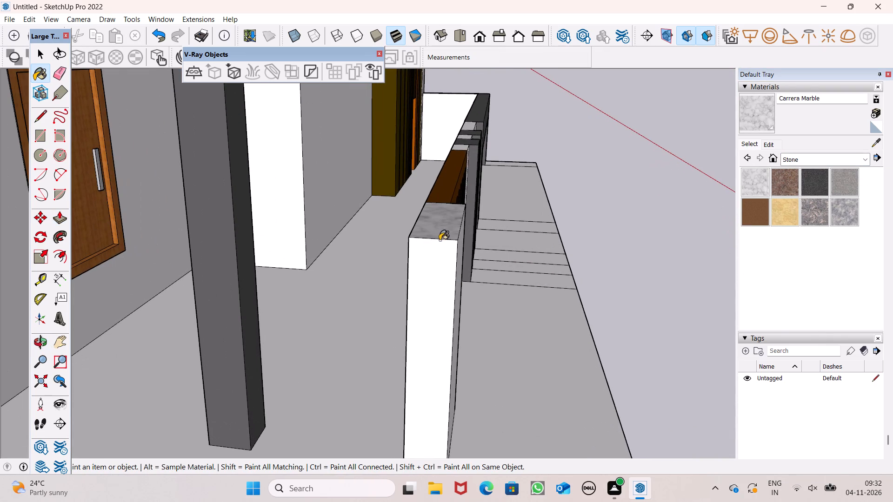
left_click(447, 250)
left_click(463, 257)
middle_click_drag(408, 279, 493, 289)
left_click(499, 284)
Paint the front face of the pulled-out end block with Carrera Marble.
middle_click_drag(593, 302, 301, 298)
scroll(186, 202, "down", 7)
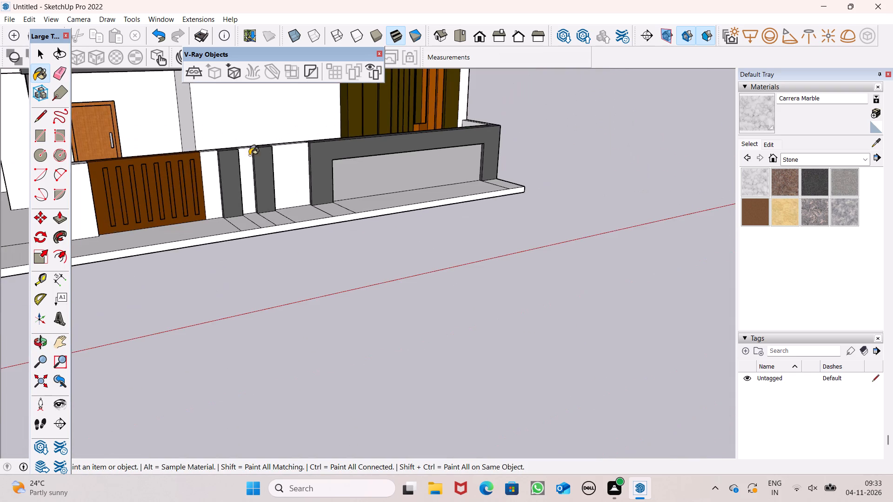
scroll(327, 140, "down", 5)
scroll(327, 149, "up", 1)
middle_click_drag(311, 192, 275, 208)
scroll(172, 161, "up", 6)
left_click(137, 171)
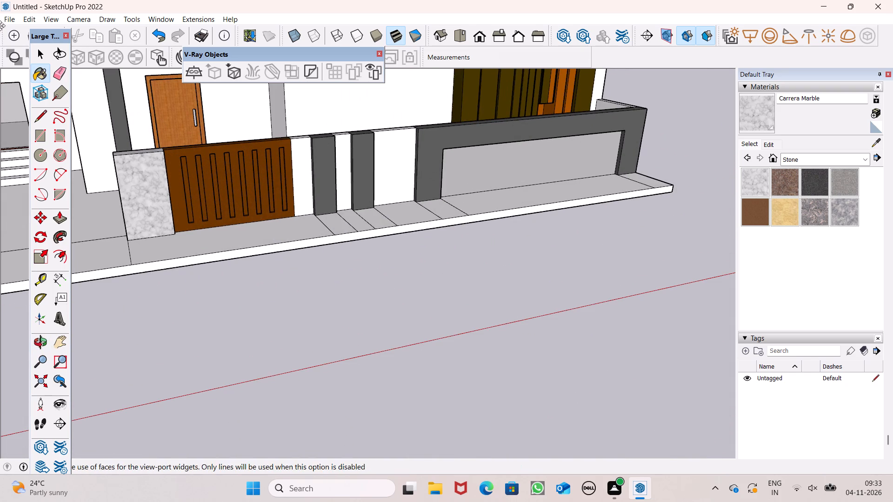
Erase the leftover lines across the slab in front of the boundary wall, from the pillars to the marble block's corner.
left_click_drag(62, 75, 72, 81)
middle_click_drag(309, 149, 318, 239)
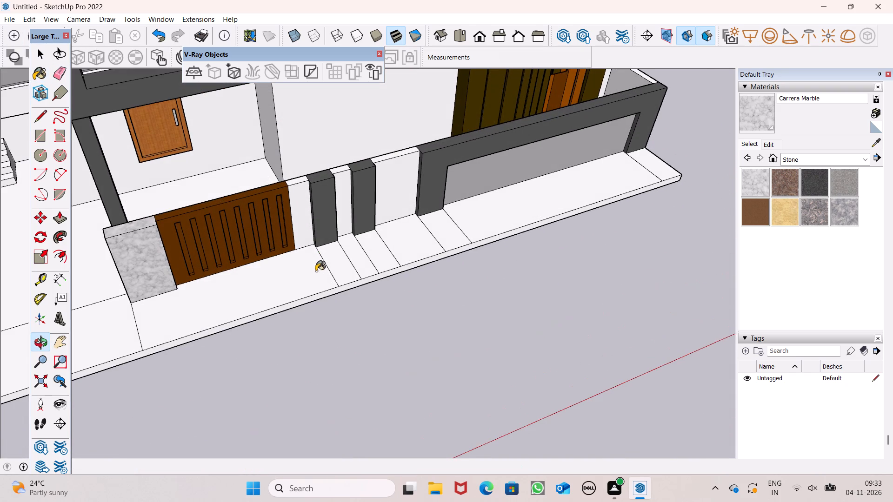
left_click_drag(316, 271, 330, 266)
left_click(56, 73)
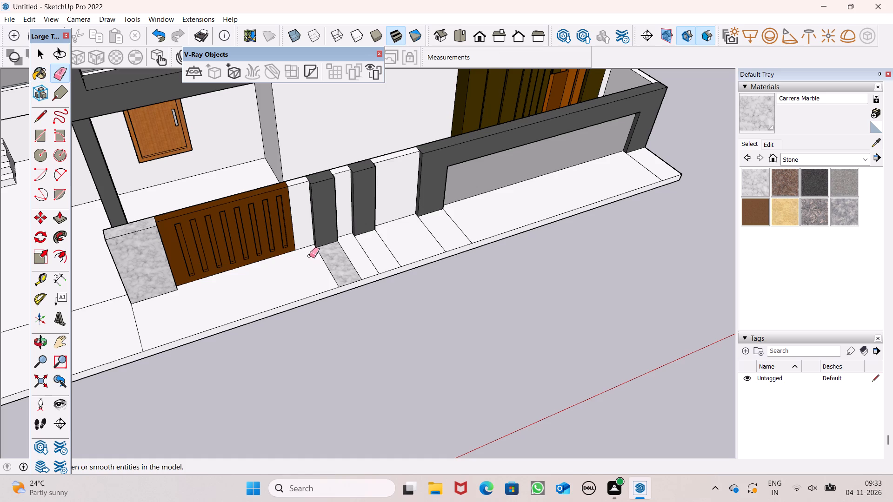
left_click_drag(309, 259, 526, 222)
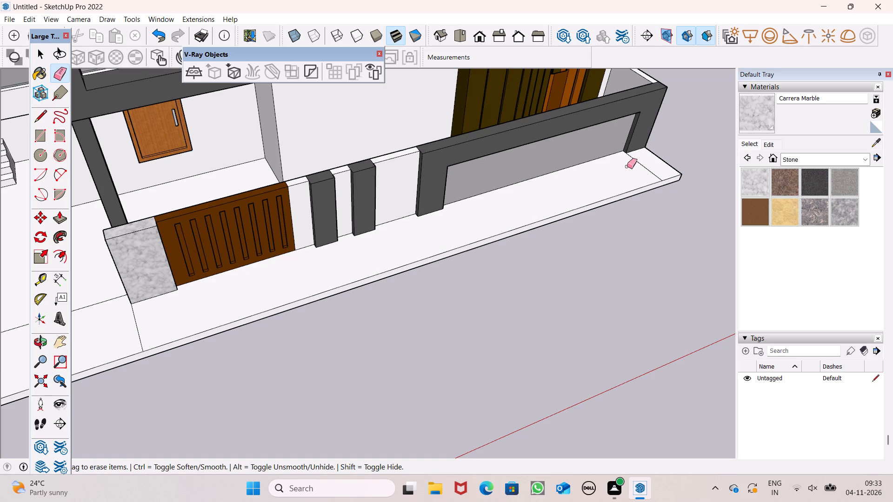
left_click_drag(637, 164, 643, 160)
left_click_drag(139, 322, 153, 318)
left_click_drag(153, 318, 153, 315)
scroll(282, 254, "down", 5)
middle_click_drag(337, 264, 222, 202)
scroll(209, 241, "up", 5)
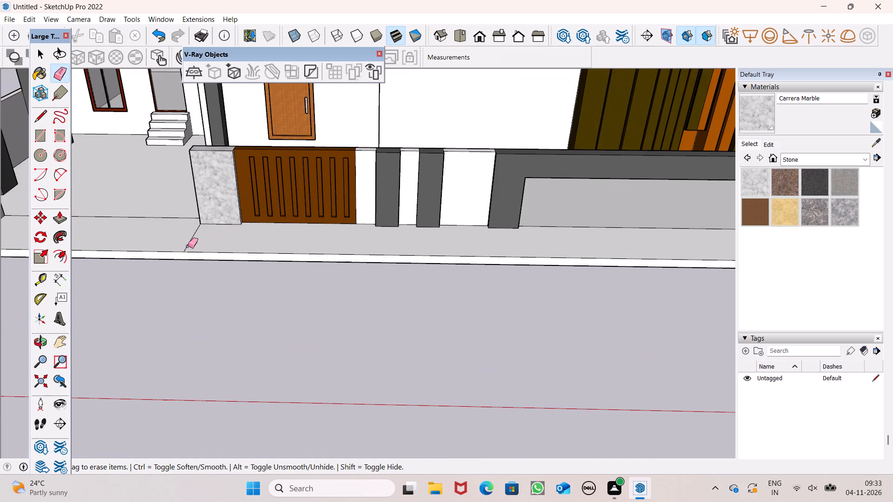
left_click_drag(189, 246, 194, 245)
Draw a rectangle about 4' 1 3/8" by 1' 11 7/8" on the marble block's front face.
scroll(220, 206, "down", 4)
middle_click_drag(193, 201, 207, 135)
scroll(207, 137, "up", 4)
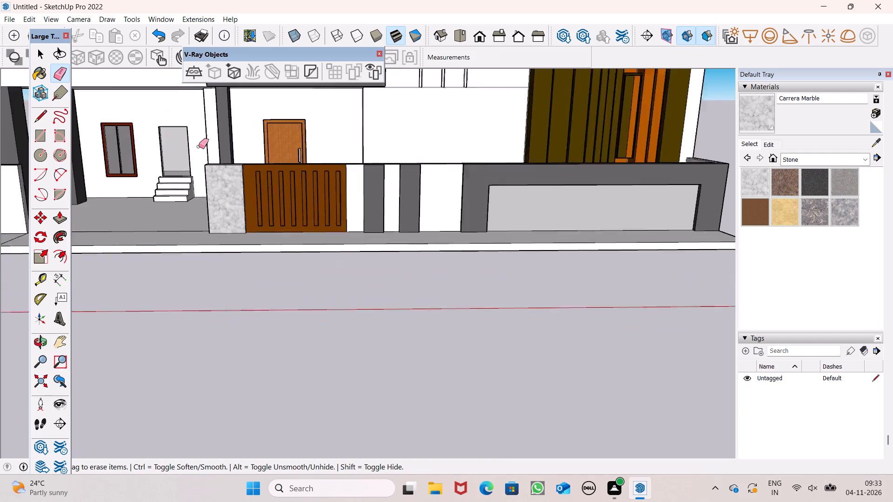
scroll(199, 146, "up", 4)
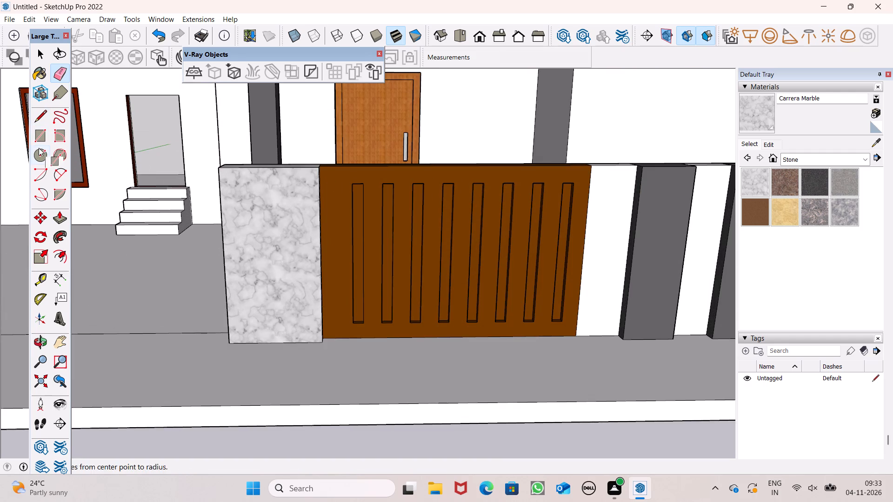
left_click(36, 140)
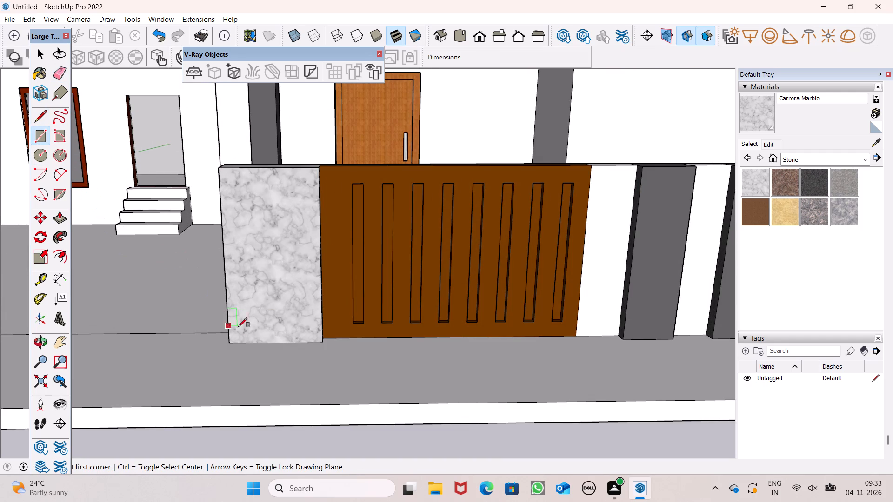
scroll(268, 327, "up", 2)
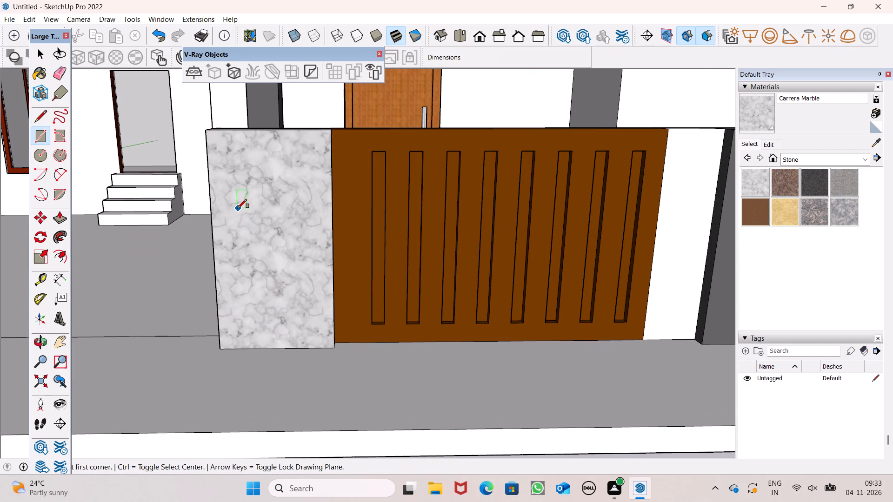
left_click(238, 206)
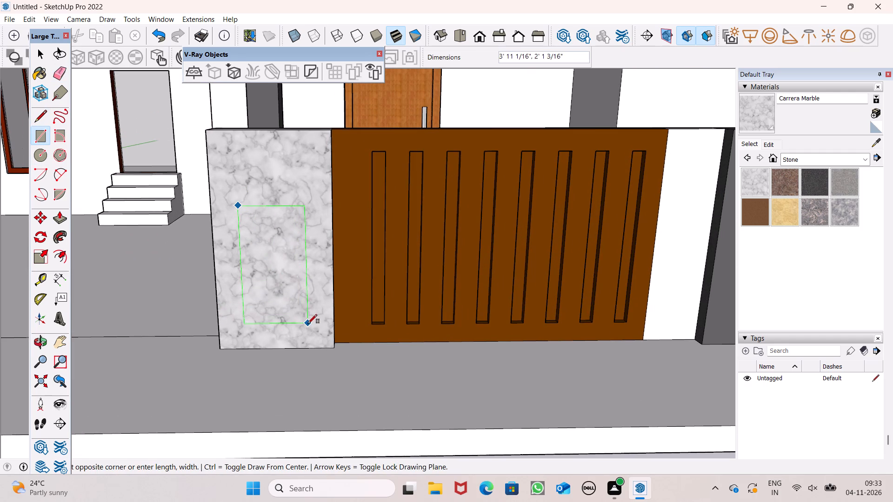
left_click(305, 329)
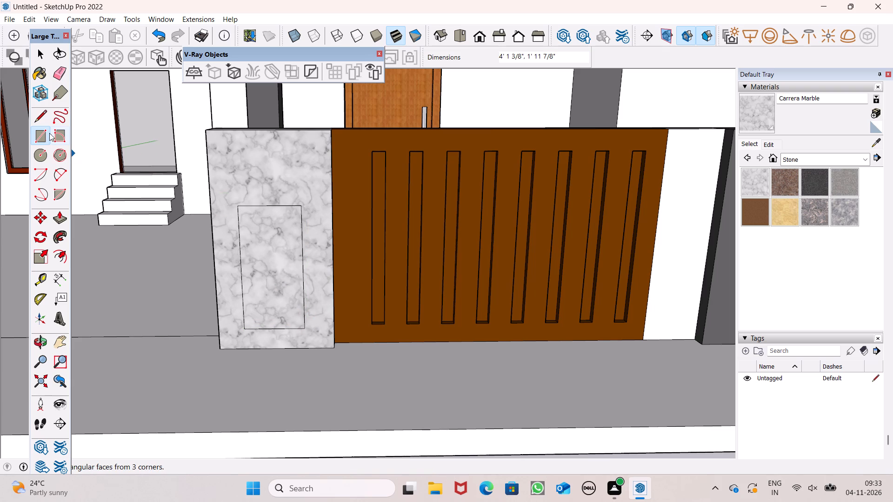
Draw a vertical line from the rectangle's top edge to its bottom edge, just inside its left side, on the marble block.
left_click(44, 115)
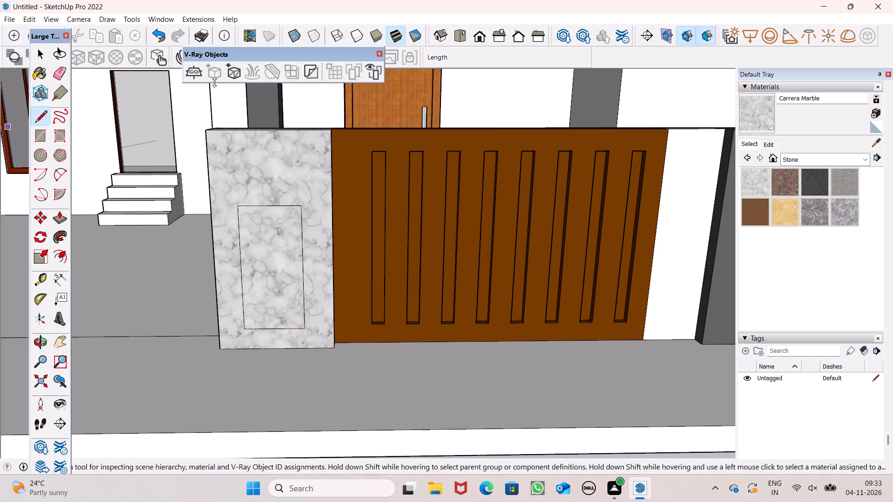
scroll(211, 249, "up", 3)
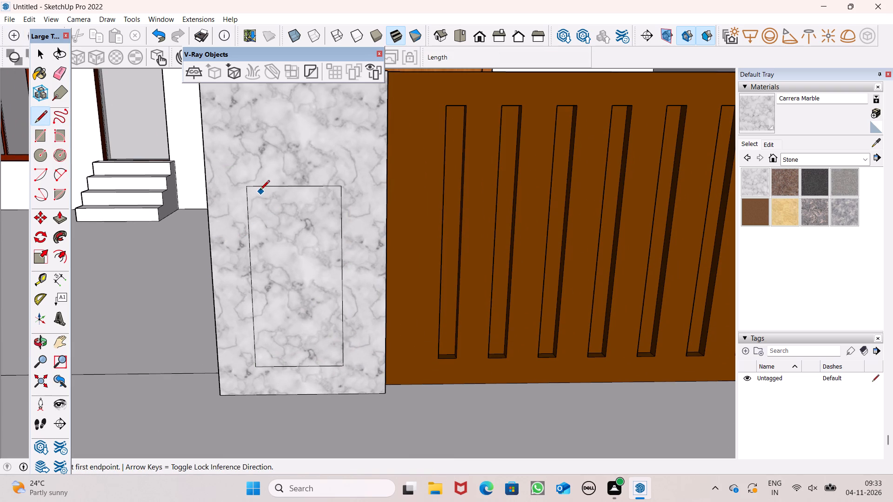
left_click(260, 188)
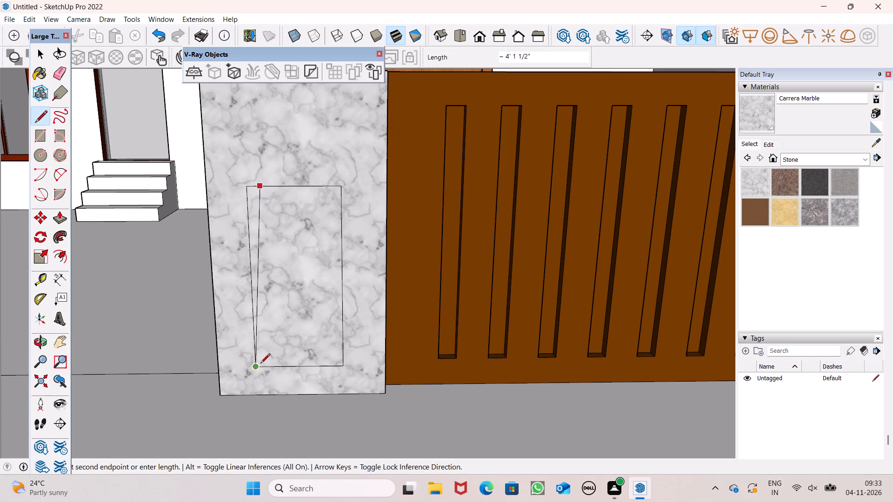
left_click(263, 363)
scroll(288, 249, "down", 5)
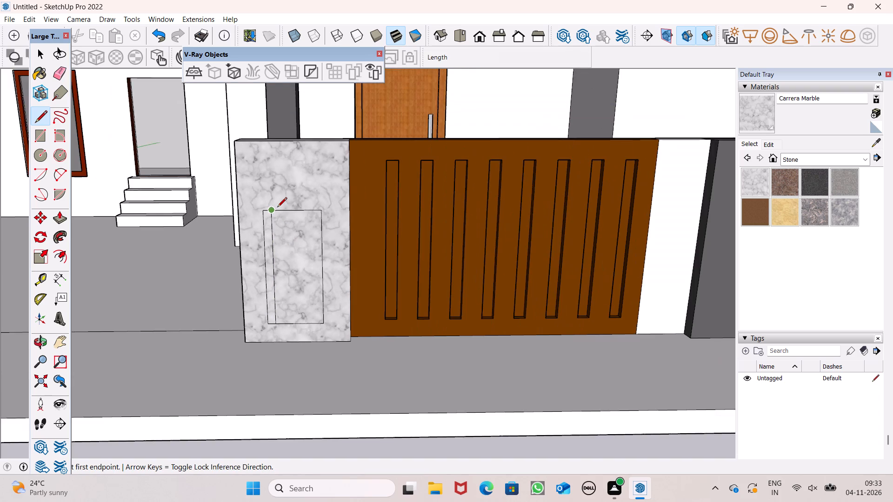
Copy the vertical line 3" across the rectangle and array it as 8 copies at that spacing.
scroll(277, 208, "up", 5)
key("space")
scroll(267, 252, "up", 5)
left_click(270, 230)
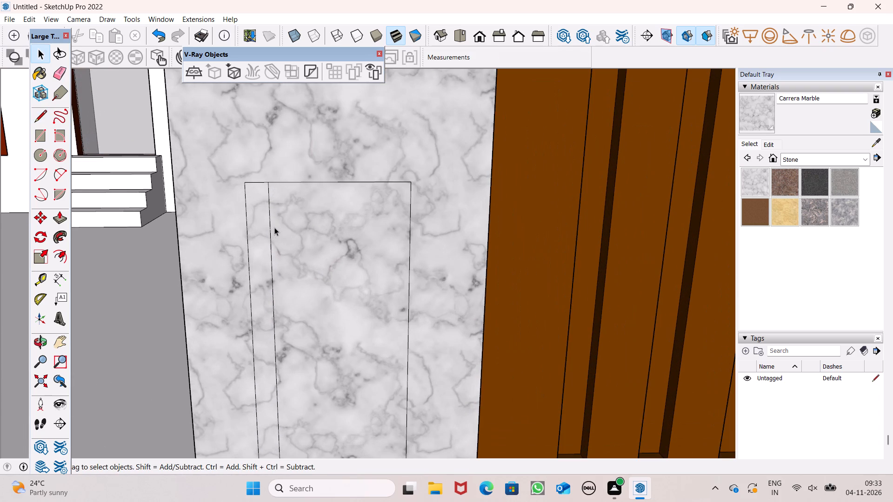
key("m")
key("Return")
left_click_drag(271, 238, 296, 238)
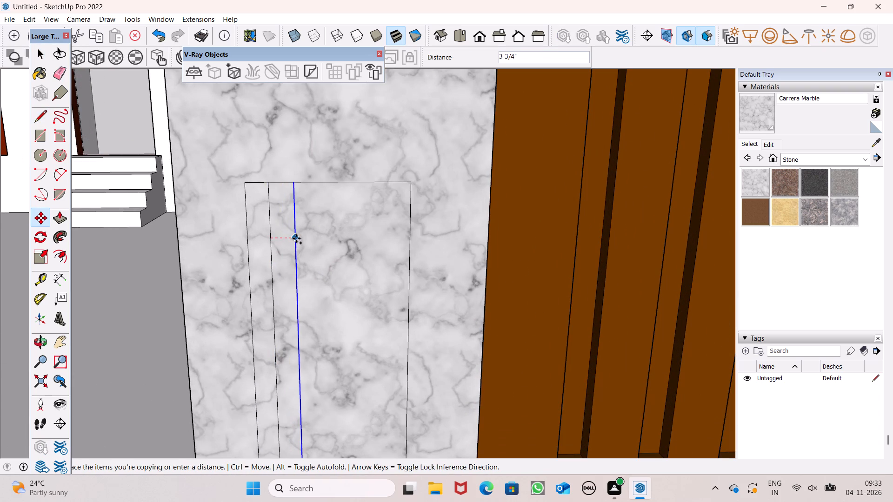
left_click_drag(296, 238, 291, 239)
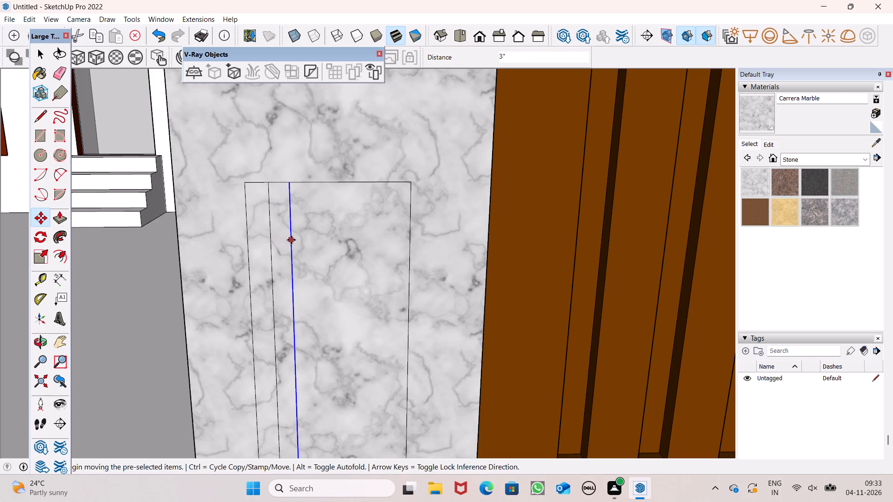
key("shift+asterisk")
key("8")
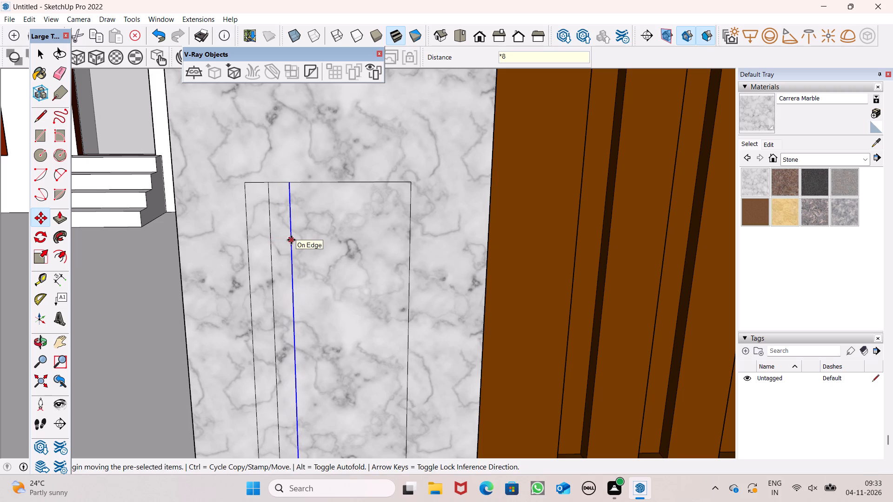
key("Return")
Delete the two copied lines that lie outside the rectangle's right edge on the marble face.
key("space")
scroll(441, 188, "up", 4)
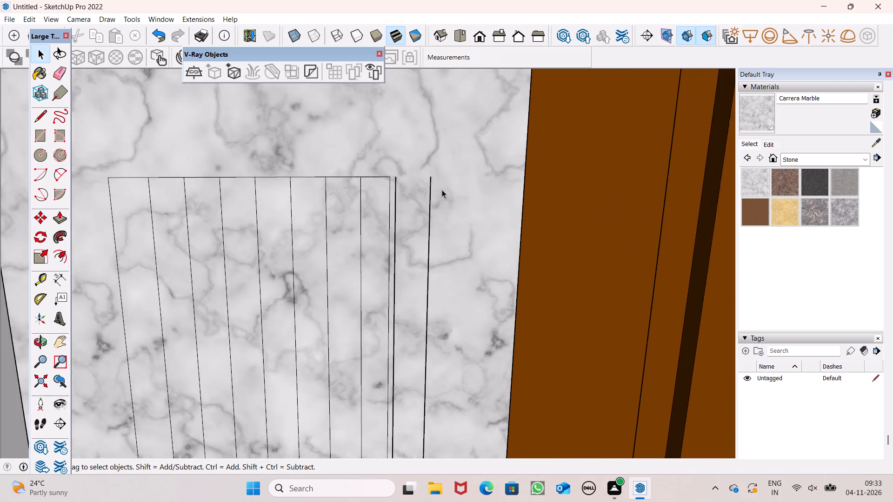
scroll(442, 190, "up", 2)
left_click(430, 198)
key("Delete")
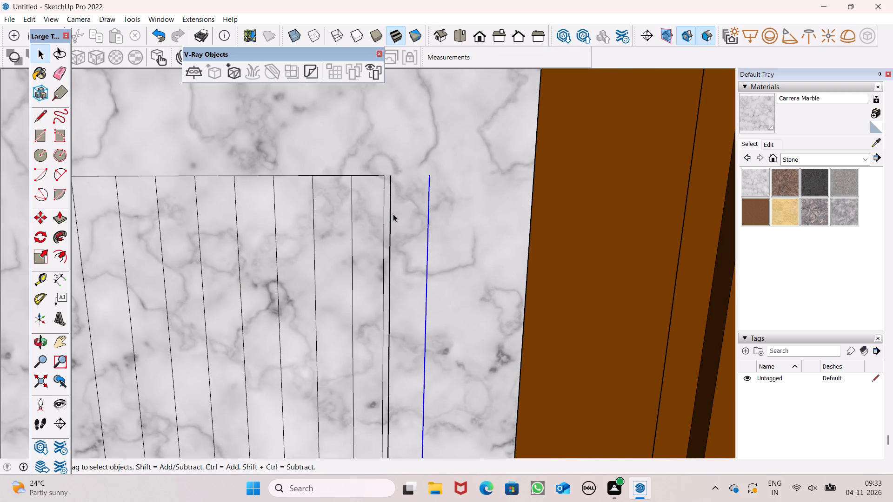
left_click(390, 216)
key("Delete")
scroll(405, 184, "down", 5)
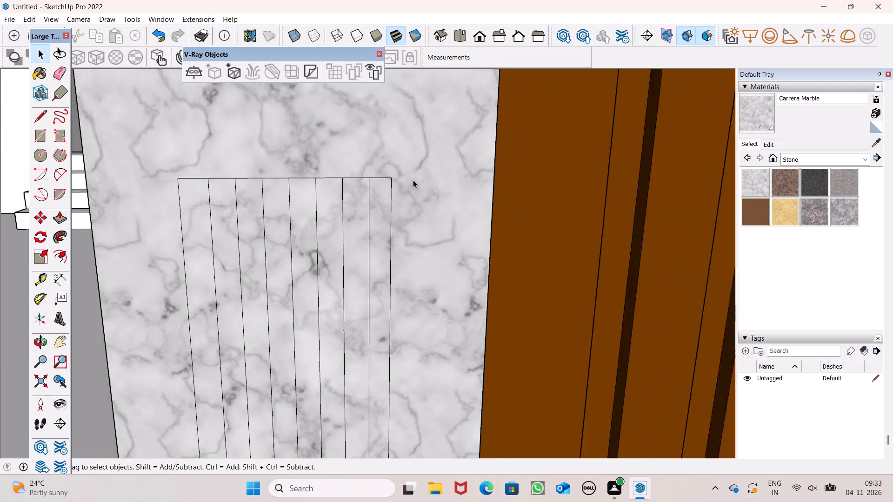
scroll(413, 180, "down", 2)
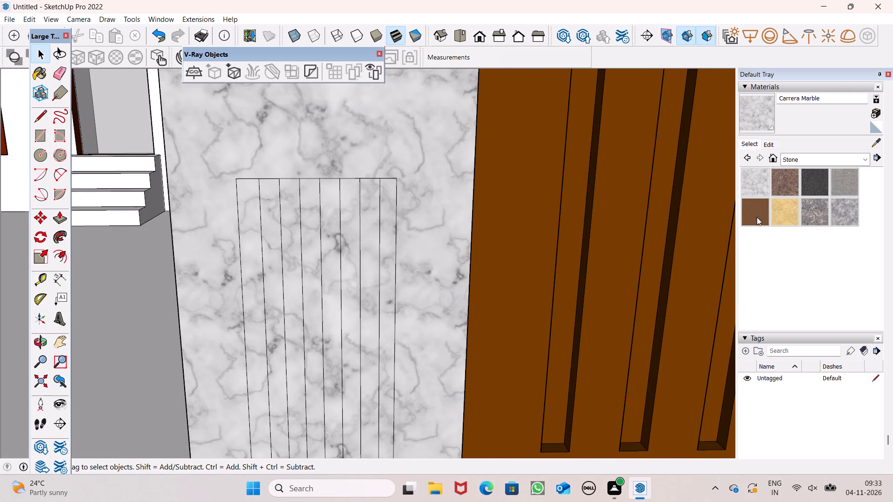
Paint all the vertical strips inside the rectangle with Sandstone from the Stone materials.
left_click(757, 217)
left_click(259, 226)
double_click(280, 227)
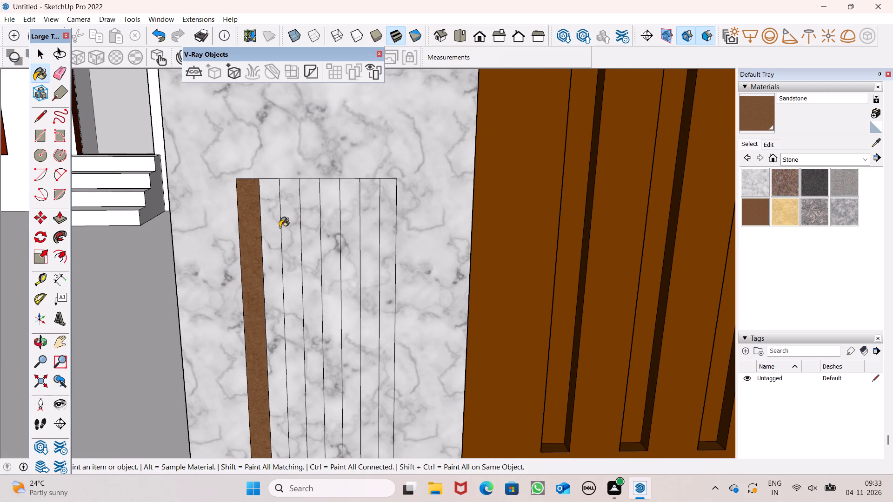
left_click(284, 233)
left_click(297, 232)
left_click(329, 226)
left_click_drag(315, 230, 308, 232)
left_click(301, 236)
left_click_drag(338, 244, 340, 244)
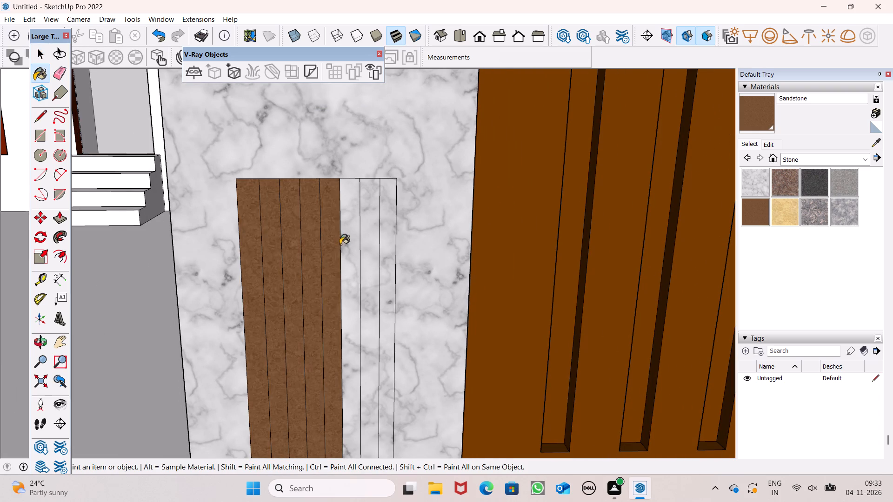
left_click_drag(340, 244, 351, 244)
left_click_drag(389, 239, 384, 240)
left_click(372, 242)
scroll(361, 223, "down", 5)
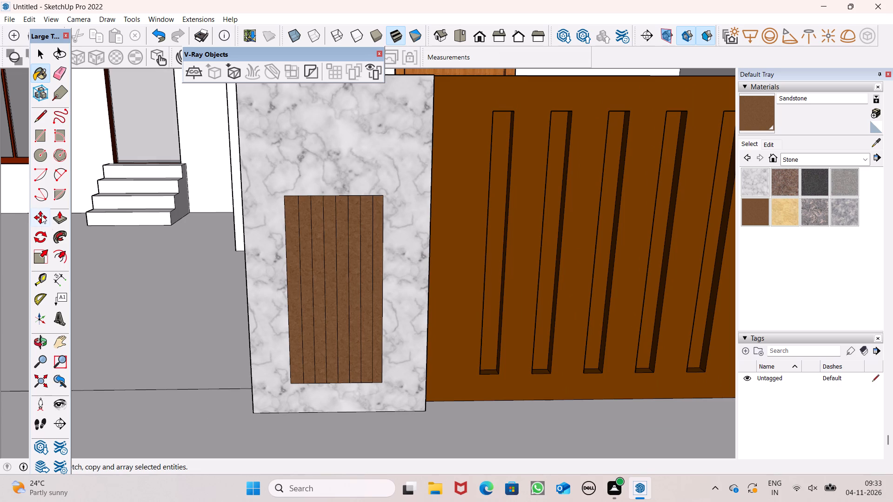
Push the second strip from the left of the sandstone panel inward about 2 1/4".
left_click(58, 215)
scroll(187, 200, "down", 2)
middle_click_drag(230, 220, 240, 277)
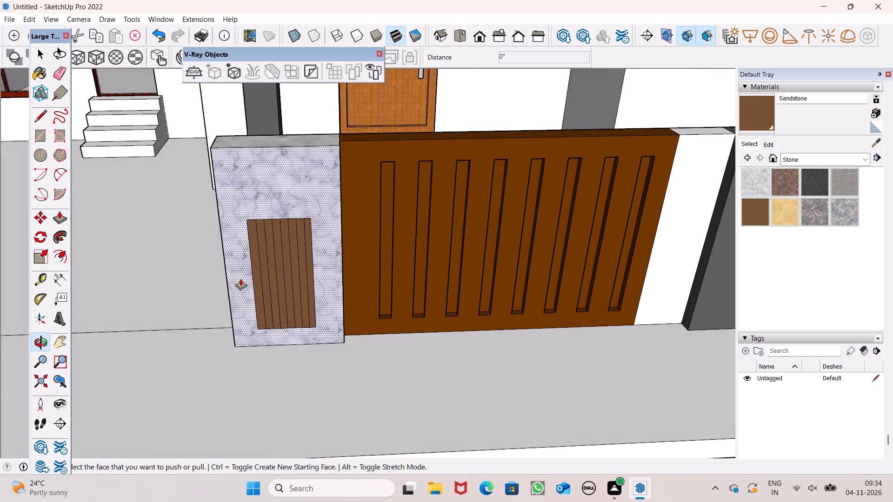
scroll(240, 278, "up", 7)
scroll(286, 260, "up", 5)
left_click_drag(286, 259, 289, 251)
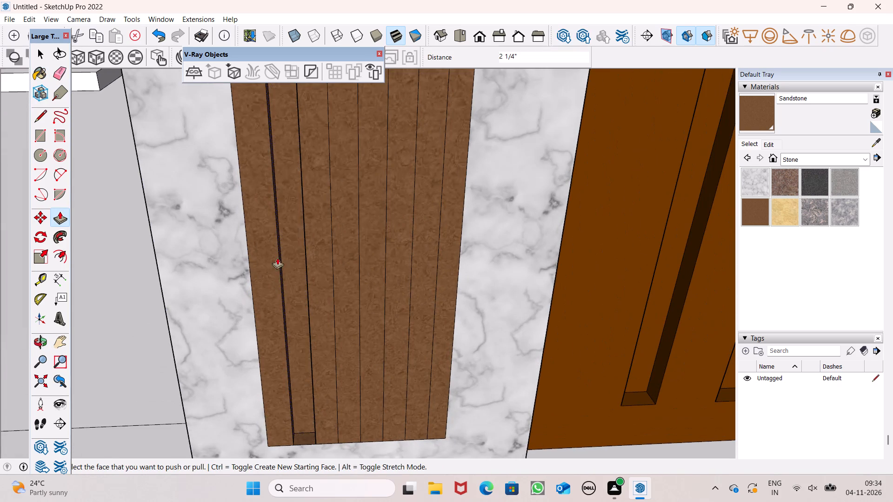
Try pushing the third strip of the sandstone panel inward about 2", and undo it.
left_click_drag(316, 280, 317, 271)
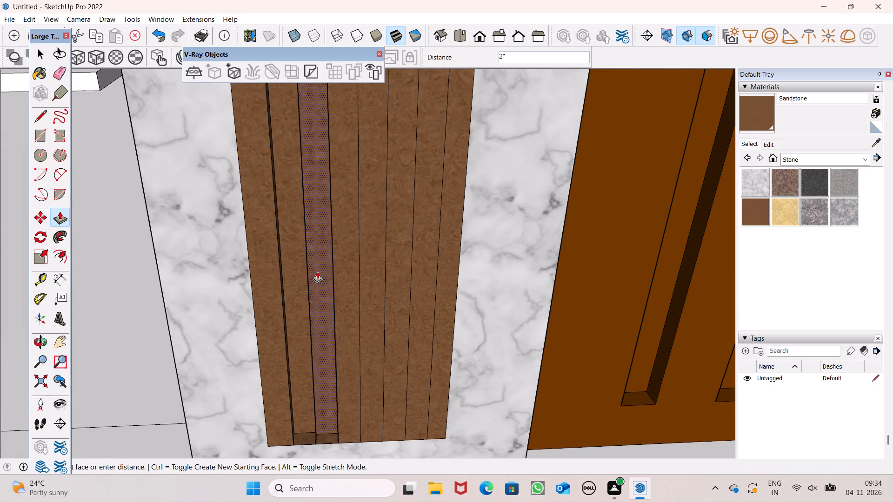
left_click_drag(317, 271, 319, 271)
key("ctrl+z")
Push the fourth strip of the sandstone panel inward as a recessed groove.
left_click_drag(347, 291, 345, 278)
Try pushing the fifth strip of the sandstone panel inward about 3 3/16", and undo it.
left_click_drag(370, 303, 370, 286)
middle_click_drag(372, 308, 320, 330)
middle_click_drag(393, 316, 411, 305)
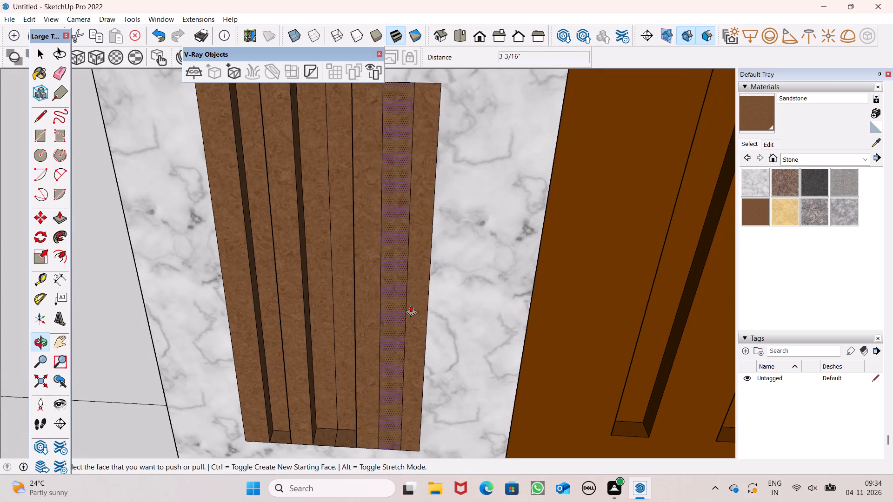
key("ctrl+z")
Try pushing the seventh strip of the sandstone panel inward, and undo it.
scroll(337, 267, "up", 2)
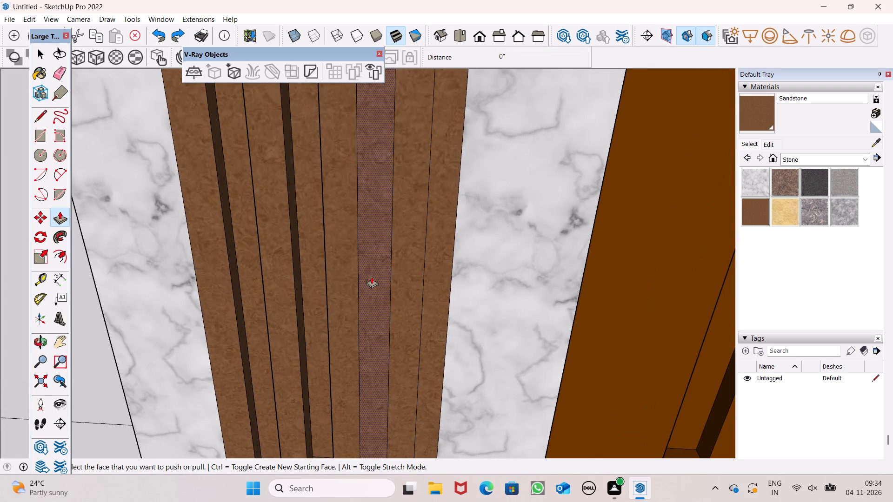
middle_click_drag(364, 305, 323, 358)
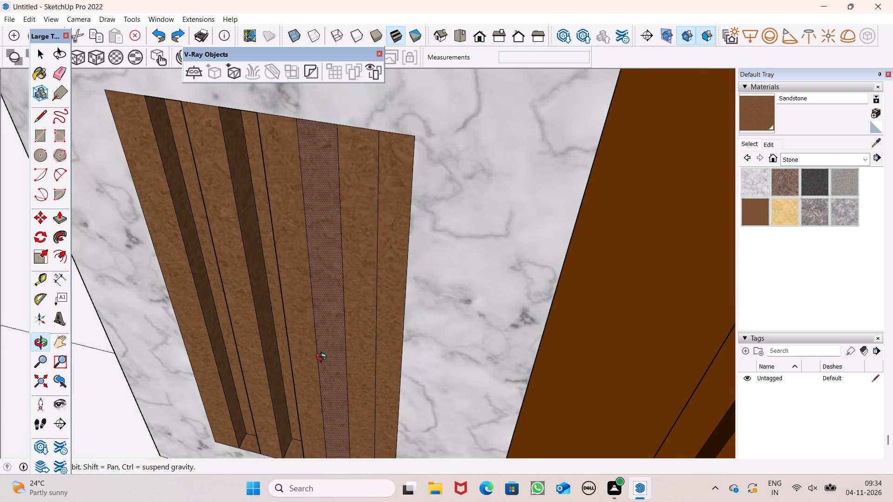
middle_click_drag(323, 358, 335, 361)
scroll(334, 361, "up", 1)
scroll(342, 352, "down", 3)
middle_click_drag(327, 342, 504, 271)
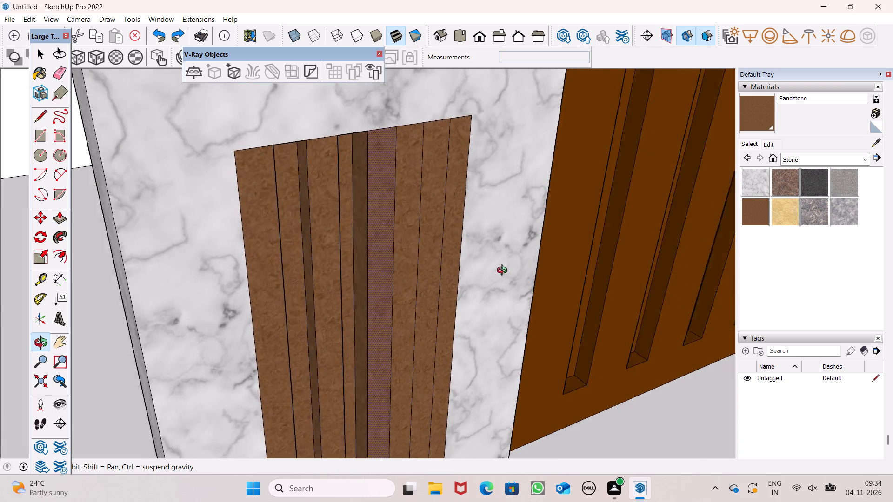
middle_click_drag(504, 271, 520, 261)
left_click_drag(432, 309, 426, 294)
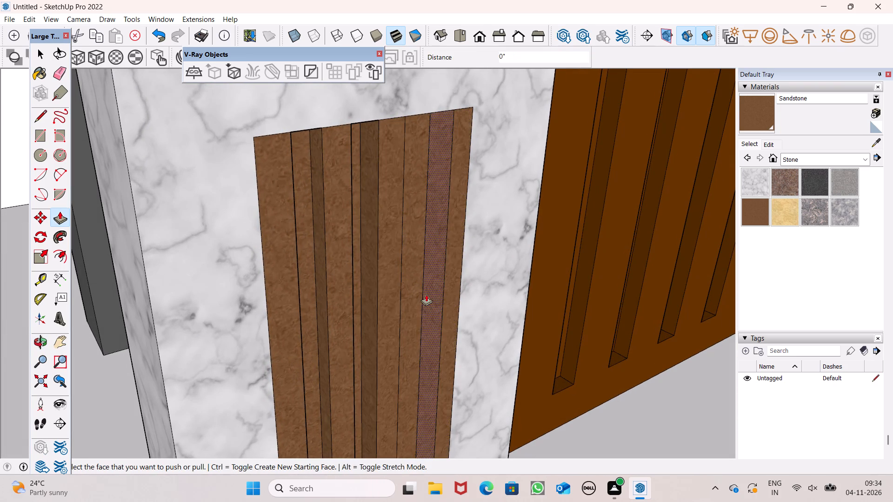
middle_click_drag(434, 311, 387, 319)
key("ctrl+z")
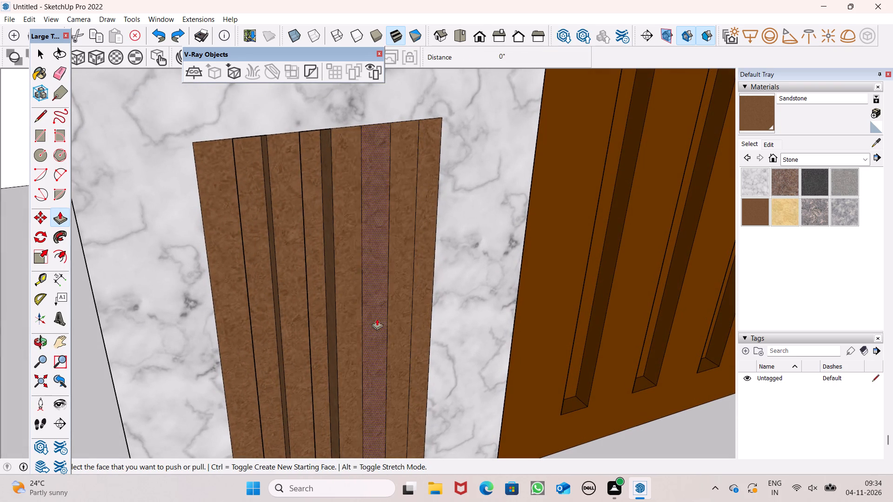
Push the sixth and eighth strips of the sandstone panel inward to continue the alternating grooves.
left_click_drag(376, 318, 369, 303)
left_click_drag(416, 317, 416, 306)
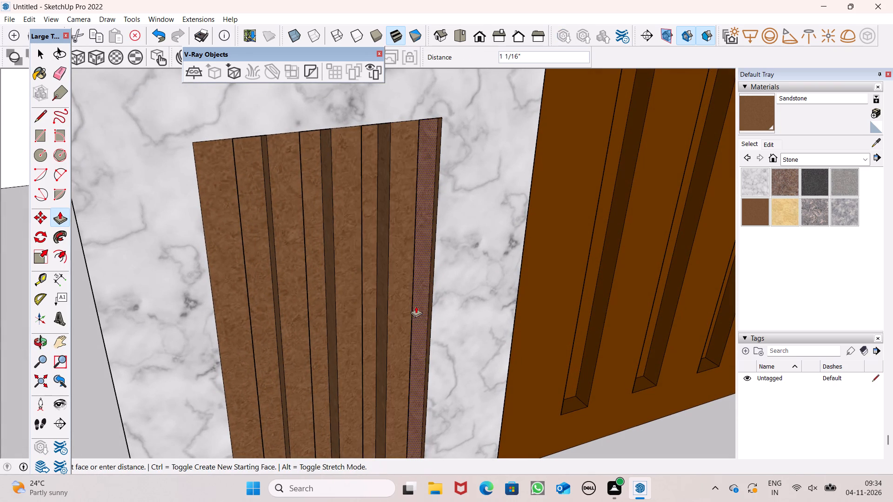
left_click_drag(416, 306, 416, 304)
key("space")
Examine the grooved sandstone panel from several angles, and the boundary wall and front facade as a whole.
scroll(353, 284, "down", 3)
middle_click_drag(208, 286, 0, 206)
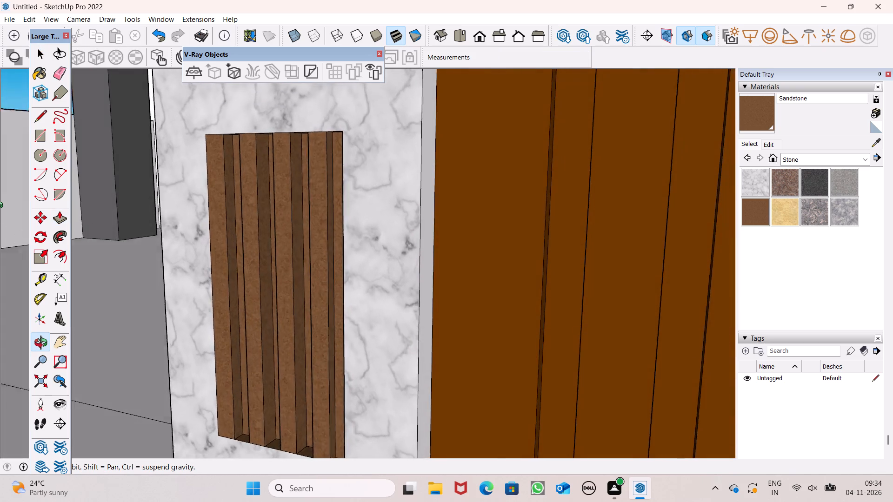
middle_click_drag(0, 206, 49, 193)
scroll(154, 204, "down", 5)
scroll(189, 220, "down", 11)
middle_click_drag(267, 251, 353, 294)
scroll(354, 285, "down", 6)
middle_click_drag(431, 281, 371, 293)
scroll(371, 293, "up", 1)
scroll(371, 238, "down", 3)
scroll(435, 245, "up", 1)
middle_click_drag(435, 245, 437, 257)
scroll(423, 233, "down", 5)
scroll(376, 204, "down", 3)
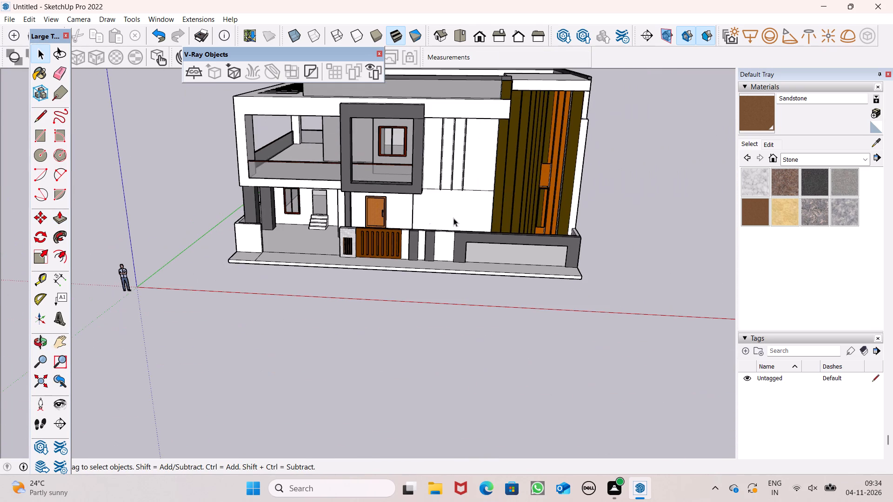
scroll(433, 194, "down", 2)
Paint the upper and lower pink panels of the house's side wall white with Color M00 from the Colors materials.
middle_click_drag(542, 224, 287, 206)
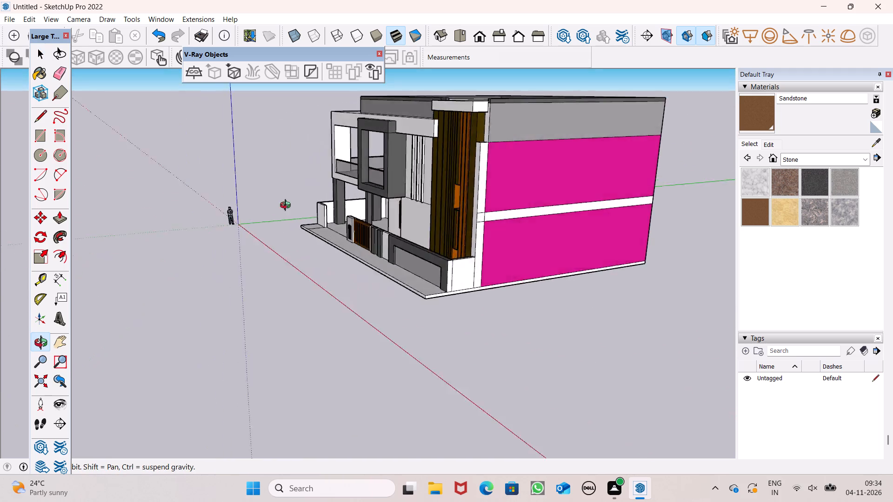
middle_click_drag(287, 206, 213, 218)
scroll(237, 223, "up", 1)
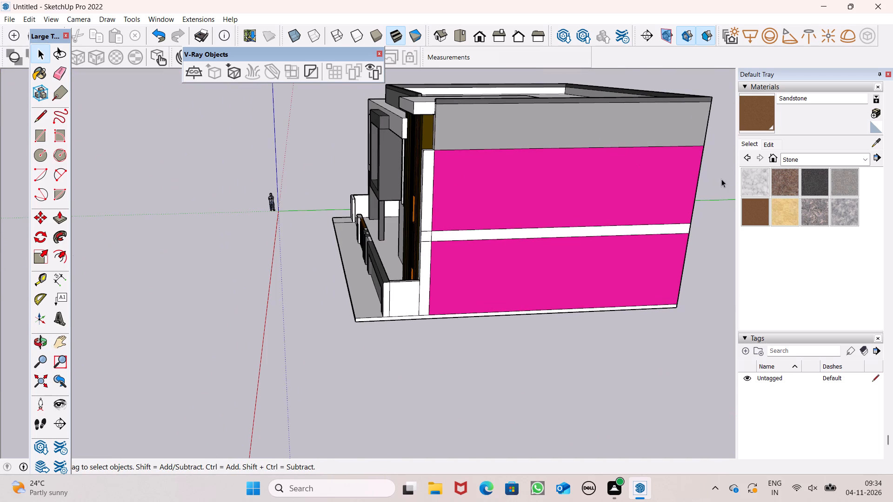
left_click(806, 159)
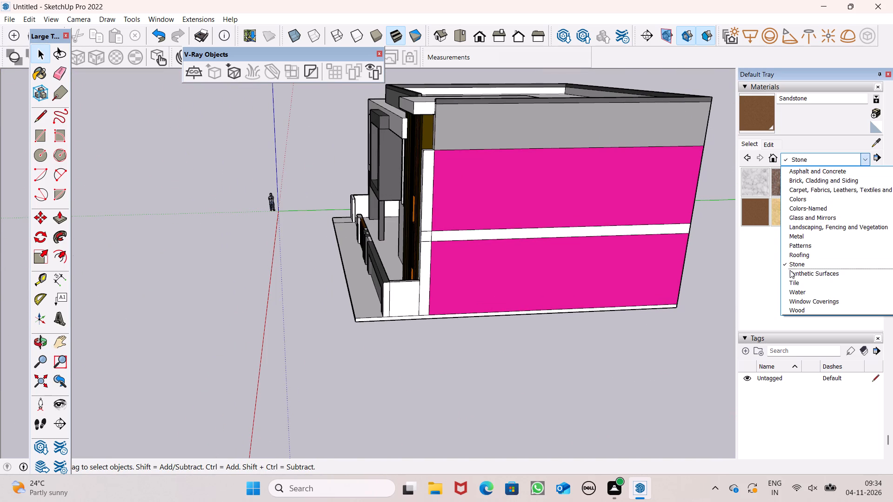
left_click(819, 199)
scroll(779, 228, "down", 3)
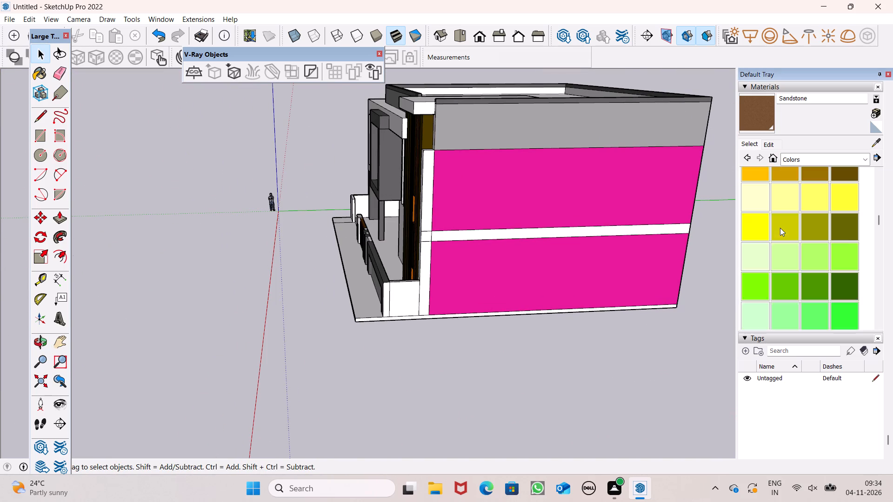
scroll(780, 228, "down", 9)
left_click(750, 229)
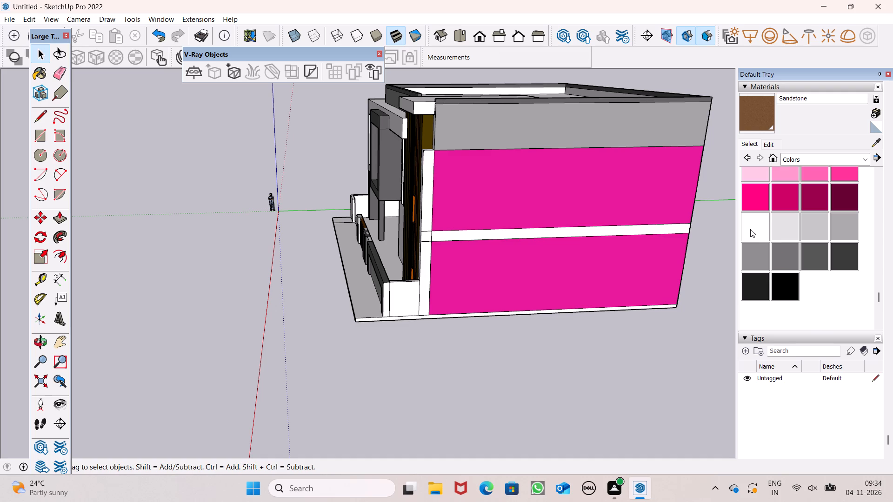
left_click(544, 218)
left_click(536, 250)
Erase the vertical and horizontal dividing lines on the white side wall, including those where it meets the boundary wall.
middle_click_drag(513, 252, 448, 271)
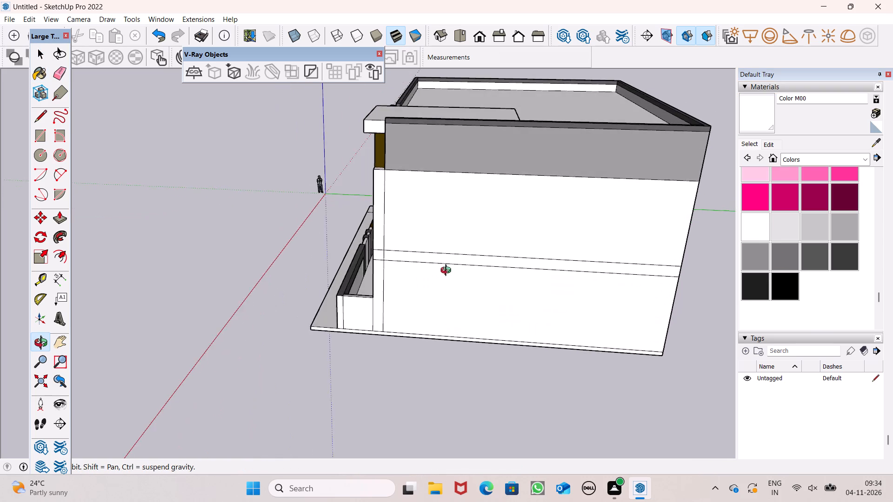
middle_click_drag(448, 271, 499, 268)
left_click(60, 69)
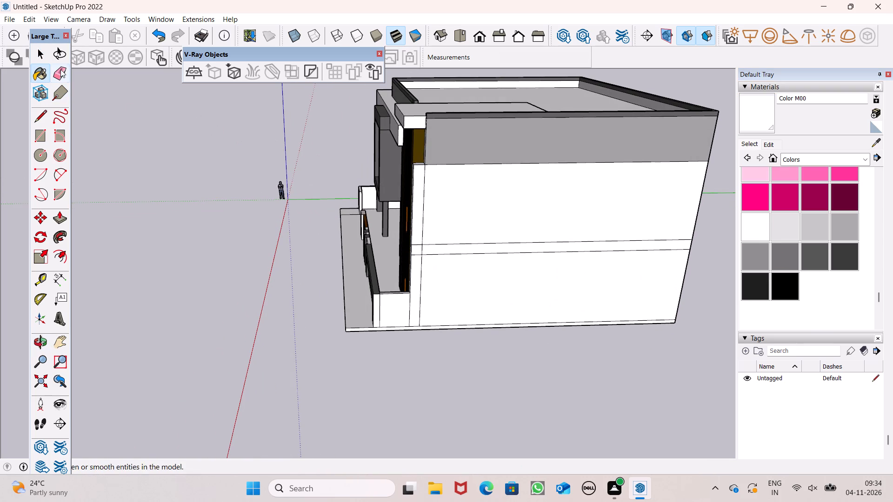
scroll(436, 259, "up", 4)
left_click_drag(410, 225, 413, 228)
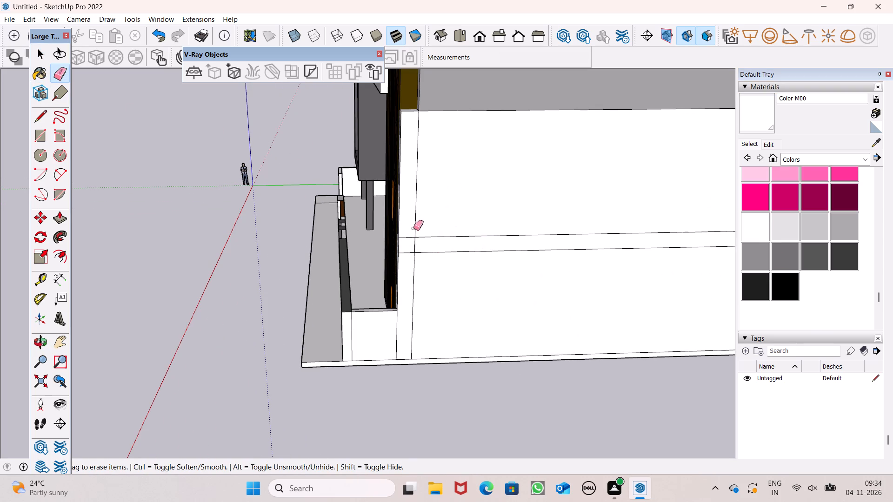
left_click_drag(413, 228, 416, 222)
left_click_drag(408, 324, 352, 344)
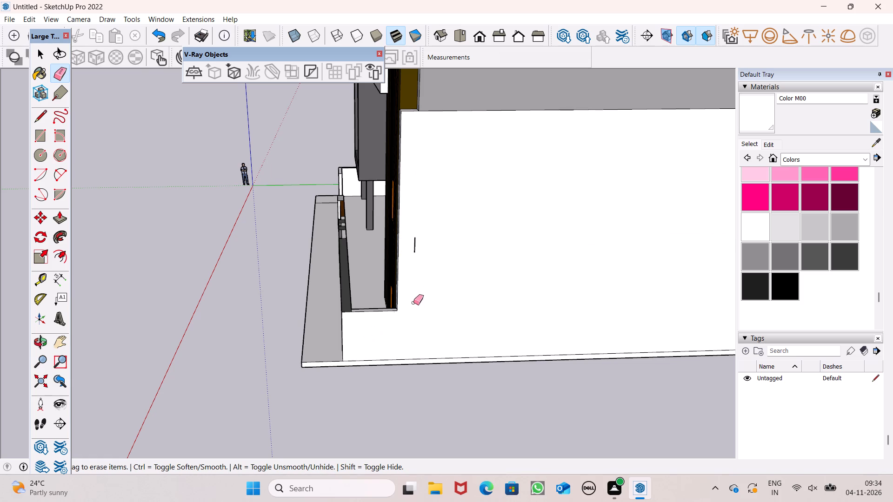
left_click_drag(428, 241, 413, 242)
scroll(393, 264, "down", 6)
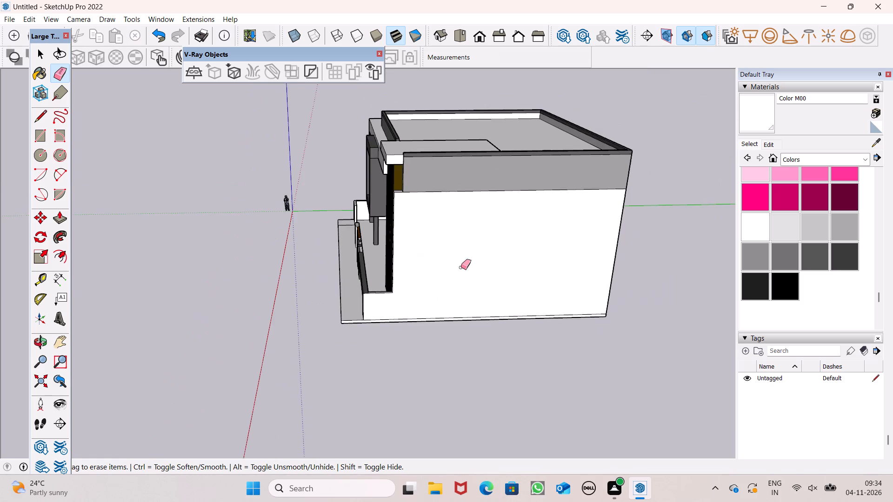
Erase the two horizontal floor lines across the white rear wall and the short edge beside its upper balcony opening.
middle_click_drag(506, 261, 207, 244)
left_click_drag(409, 259, 414, 281)
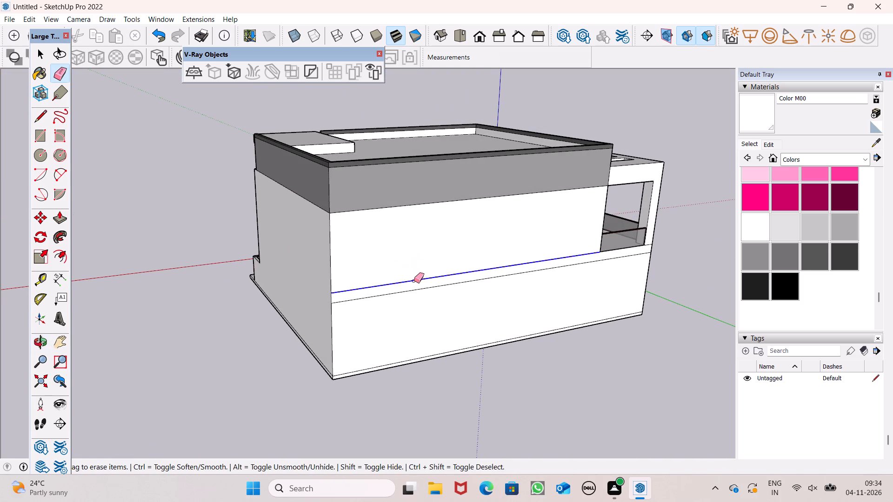
left_click_drag(414, 281, 414, 293)
middle_click_drag(449, 269, 383, 256)
scroll(320, 262, "down", 4)
scroll(587, 238, "up", 3)
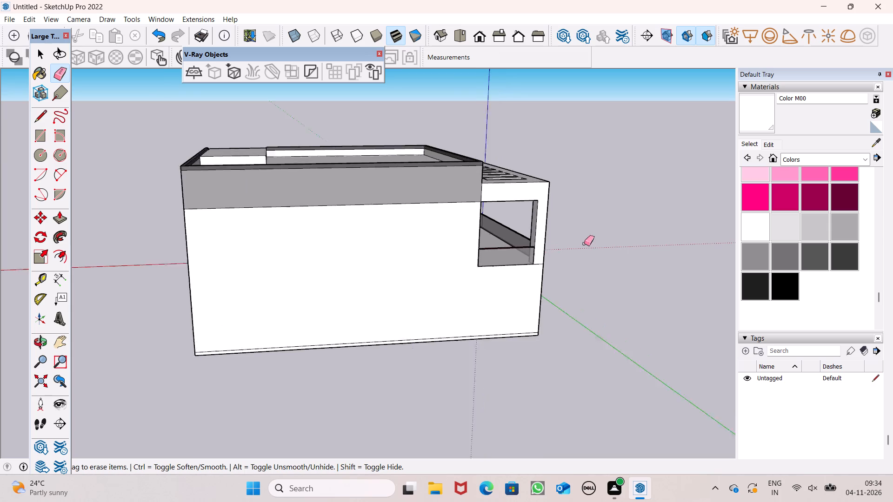
scroll(584, 244, "up", 1)
scroll(543, 261, "up", 7)
left_click(517, 261)
left_click_drag(520, 261, 520, 267)
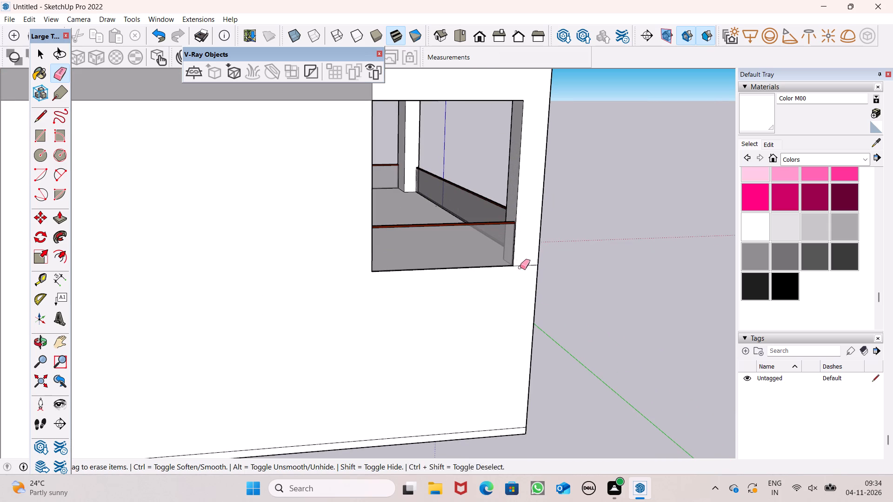
left_click_drag(520, 267, 520, 268)
On the balcony-side wall, erase the leftover edges below the balcony opening and the vertical line under the ground-floor opening.
middle_click_drag(519, 259, 343, 279)
left_click_drag(324, 281, 325, 287)
left_click_drag(353, 287, 345, 280)
middle_click_drag(350, 276, 326, 279)
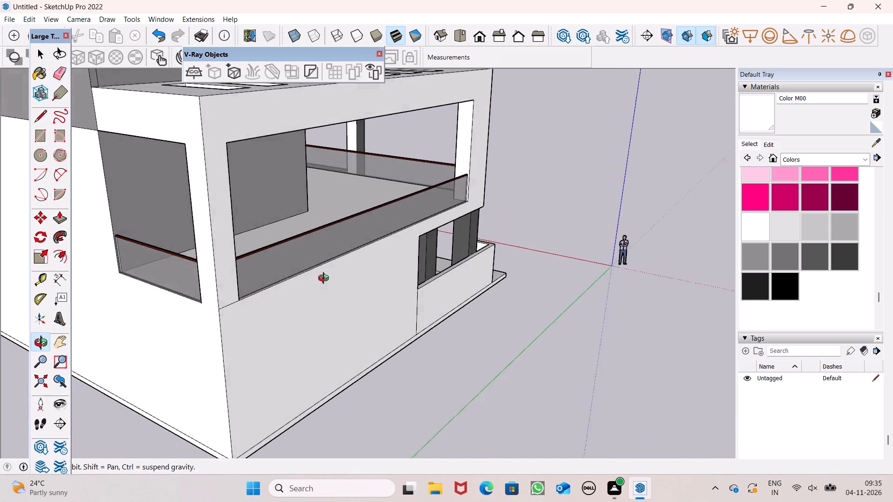
middle_click_drag(326, 279, 289, 279)
scroll(250, 280, "up", 6)
left_click_drag(84, 295, 99, 300)
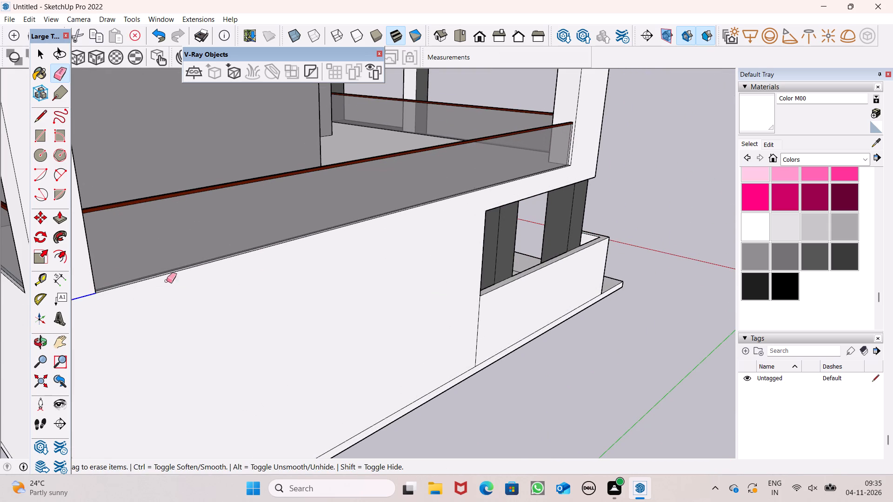
scroll(201, 273, "down", 2)
scroll(310, 305, "up", 4)
left_click_drag(499, 322, 487, 329)
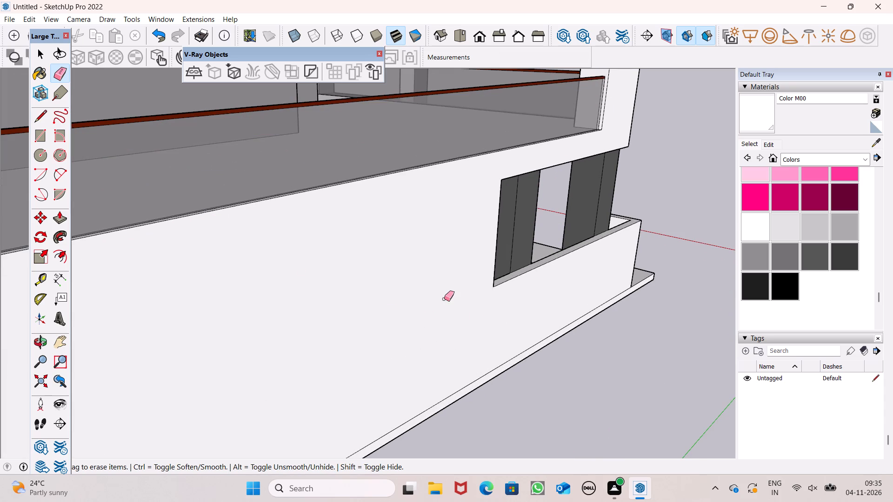
scroll(444, 299, "down", 4)
middle_click_drag(491, 311, 292, 330)
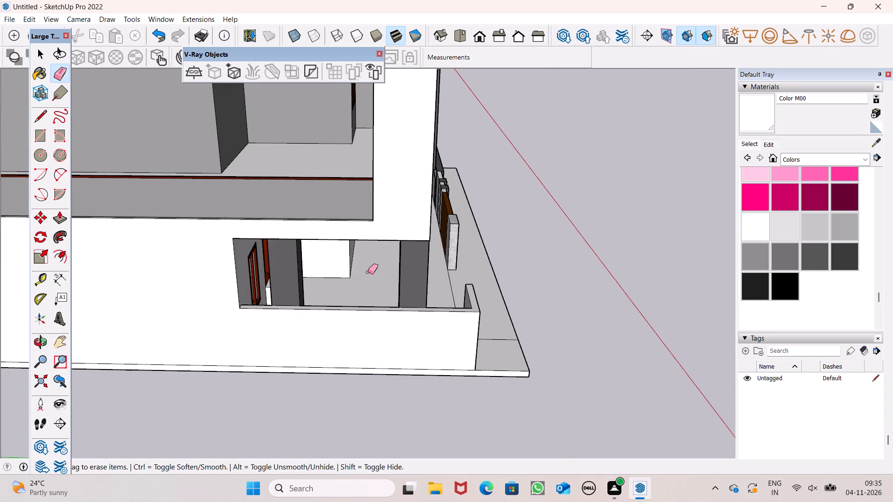
scroll(396, 239, "down", 4)
middle_click_drag(404, 242, 522, 232)
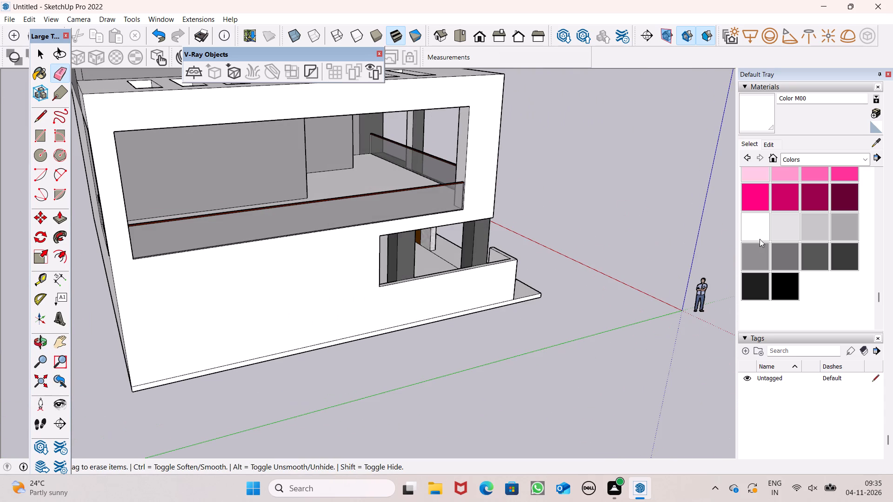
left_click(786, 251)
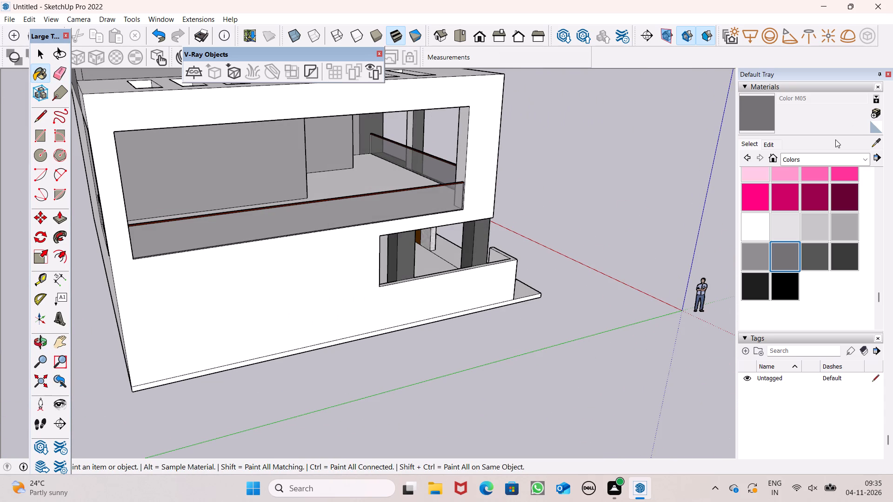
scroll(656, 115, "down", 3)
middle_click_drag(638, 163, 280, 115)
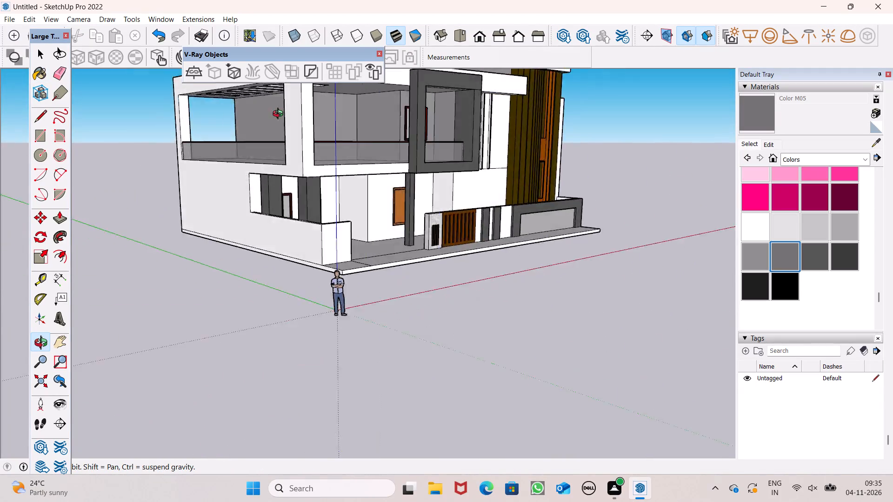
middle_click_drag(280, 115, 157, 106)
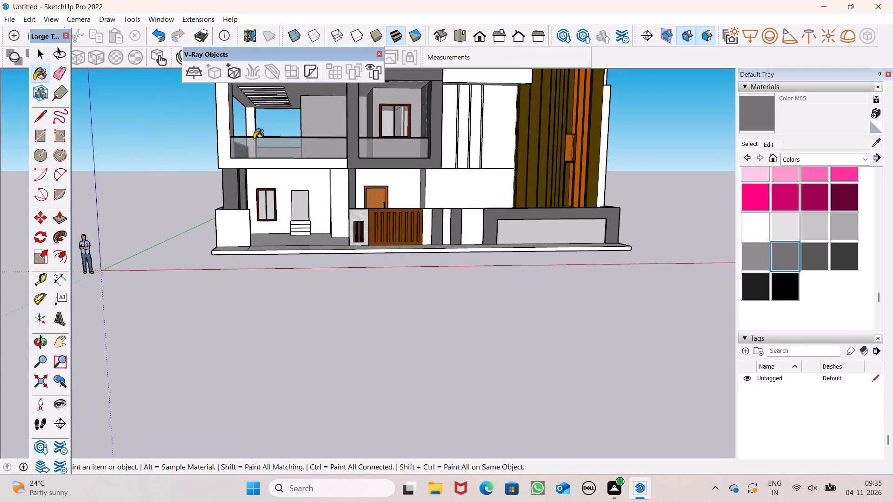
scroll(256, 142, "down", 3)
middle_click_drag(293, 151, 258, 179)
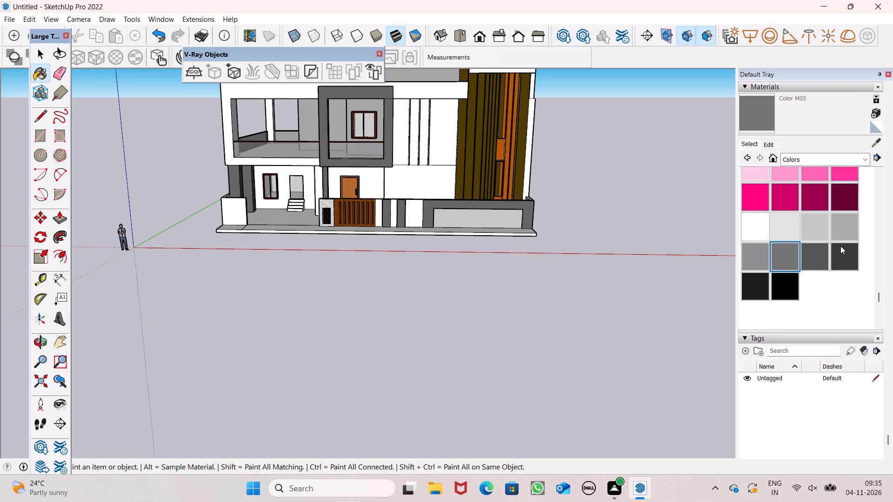
Paint the four upper-floor facade panels between and beside the three white vertical strips with Color C08 from the Colors materials.
scroll(839, 244, "up", 2)
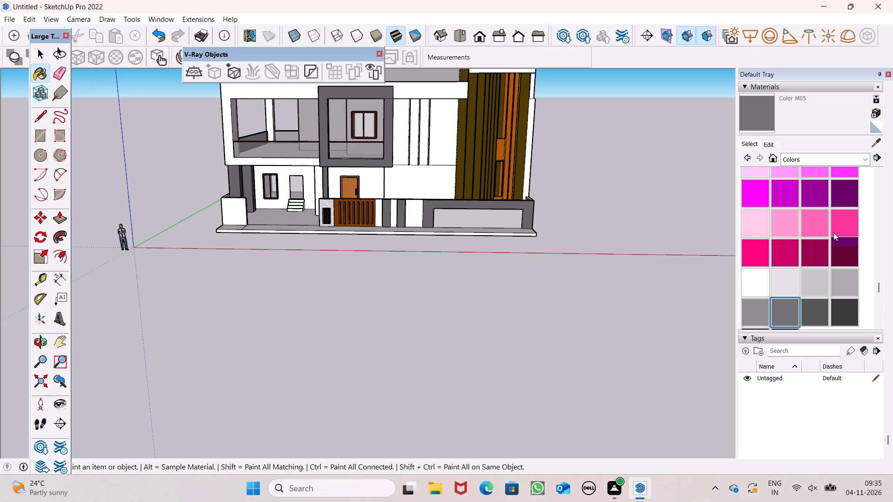
scroll(833, 232, "up", 6)
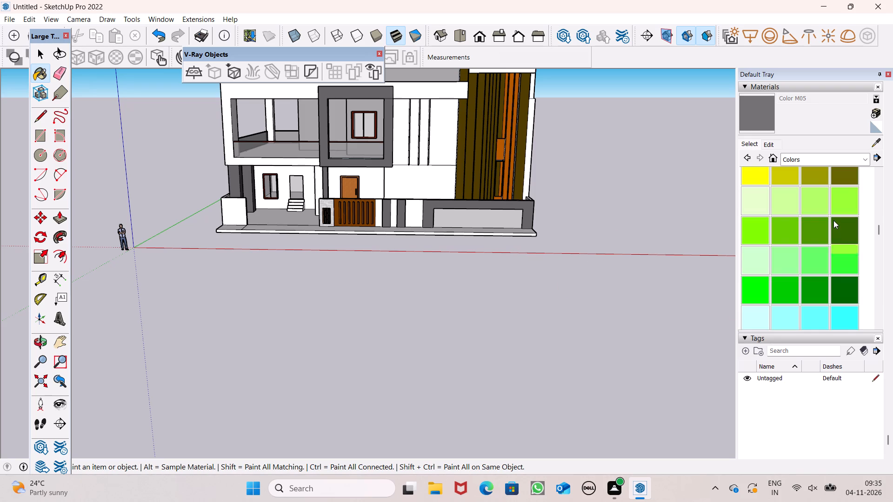
scroll(833, 220, "up", 3)
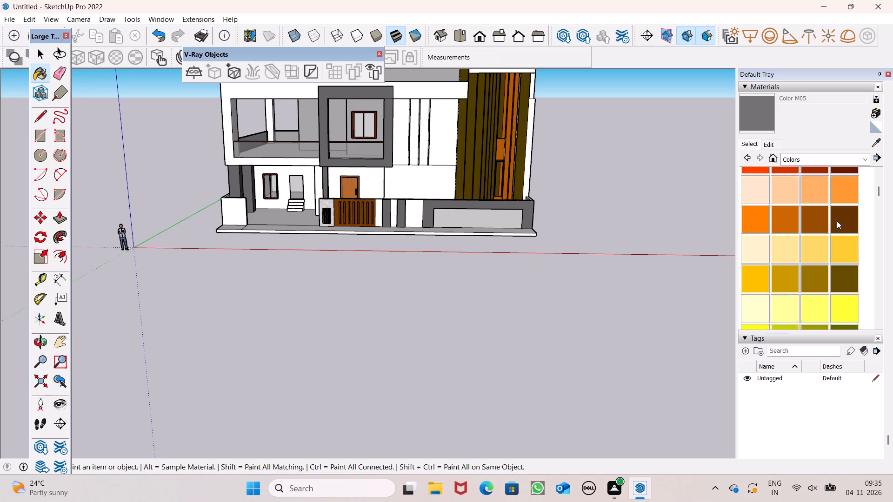
left_click(836, 276)
scroll(373, 174, "up", 5)
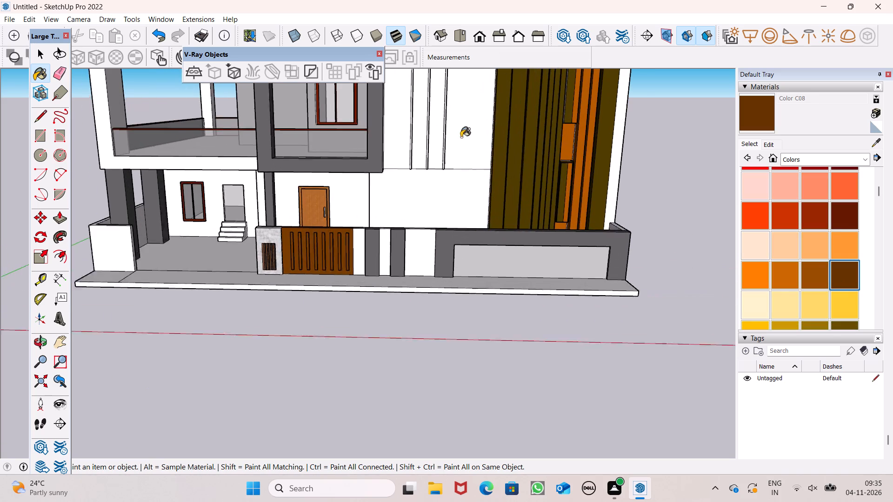
scroll(461, 137, "up", 1)
left_click_drag(476, 131, 471, 131)
left_click(383, 138)
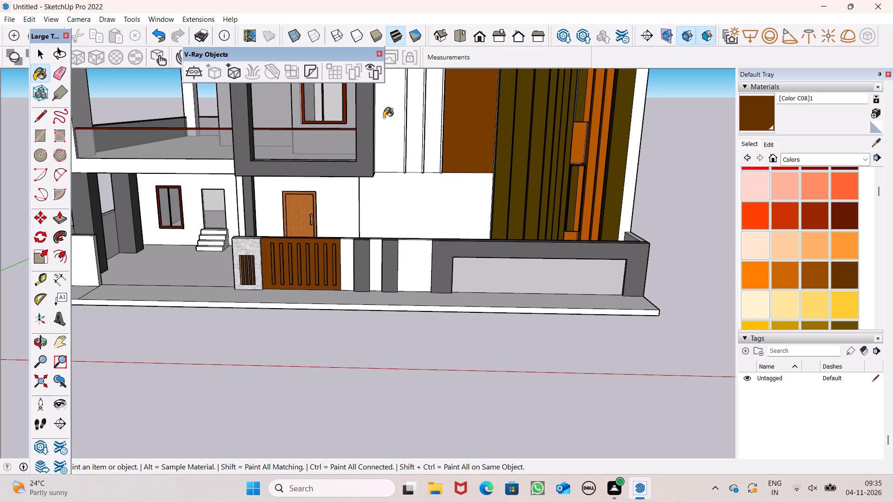
middle_click_drag(384, 141, 363, 228)
scroll(363, 228, "up", 1)
scroll(450, 150, "up", 6)
left_click(450, 136)
left_click(389, 144)
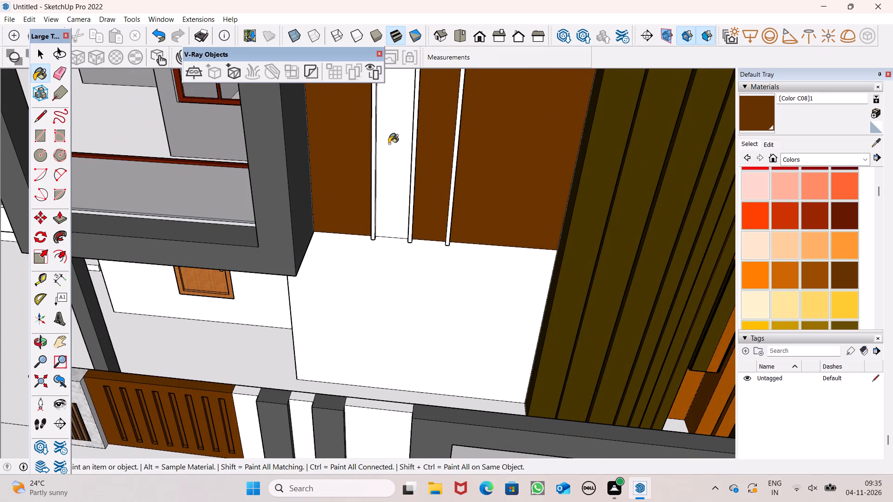
scroll(393, 166, "down", 7)
Darken the brown Color C08 material by setting its red value to 76.
left_click(772, 143)
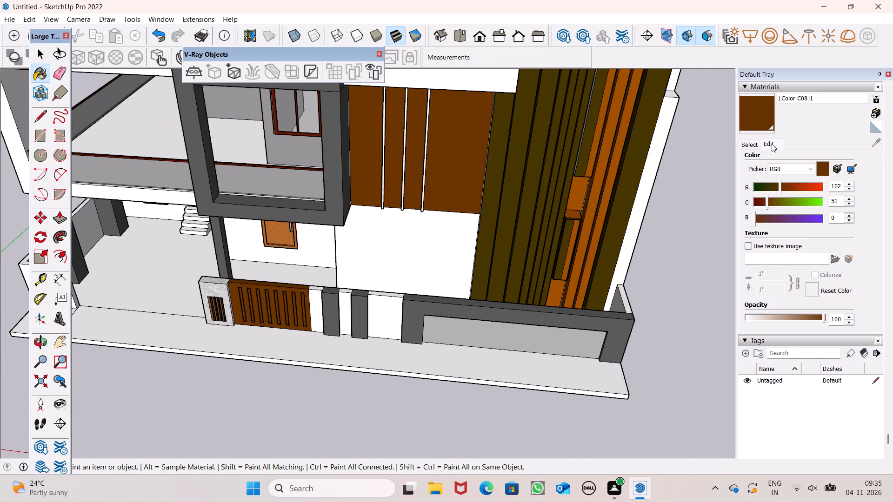
left_click(775, 186)
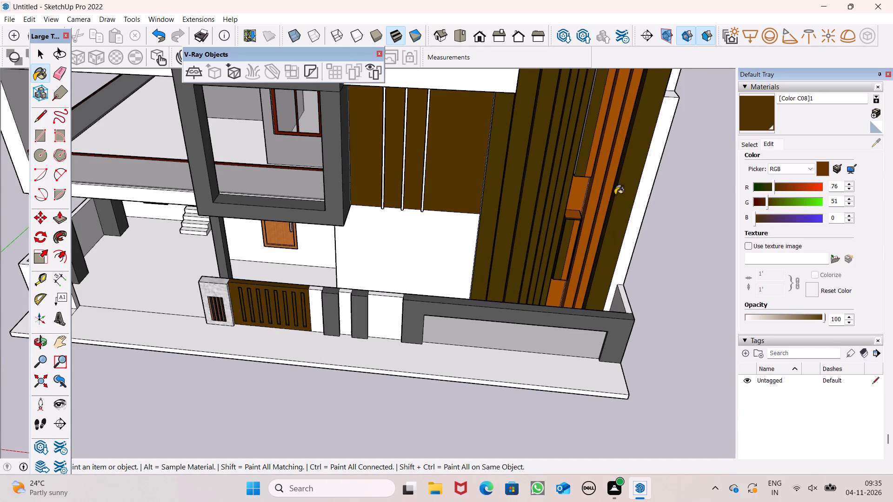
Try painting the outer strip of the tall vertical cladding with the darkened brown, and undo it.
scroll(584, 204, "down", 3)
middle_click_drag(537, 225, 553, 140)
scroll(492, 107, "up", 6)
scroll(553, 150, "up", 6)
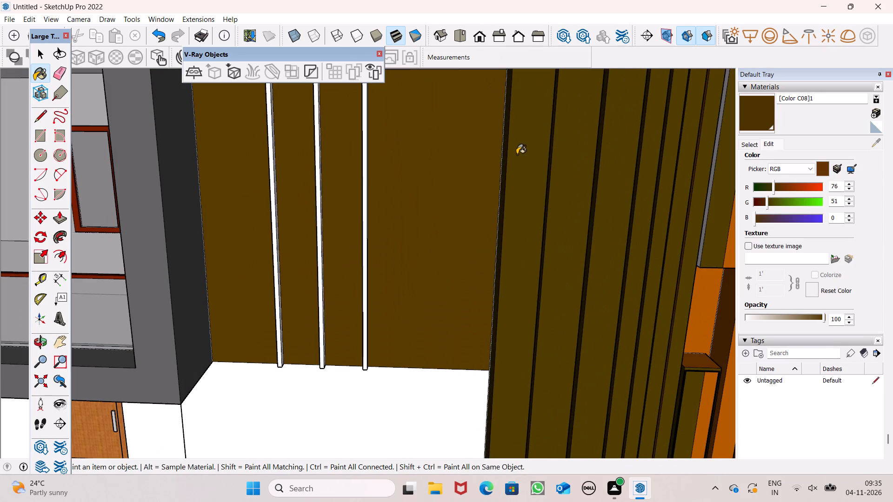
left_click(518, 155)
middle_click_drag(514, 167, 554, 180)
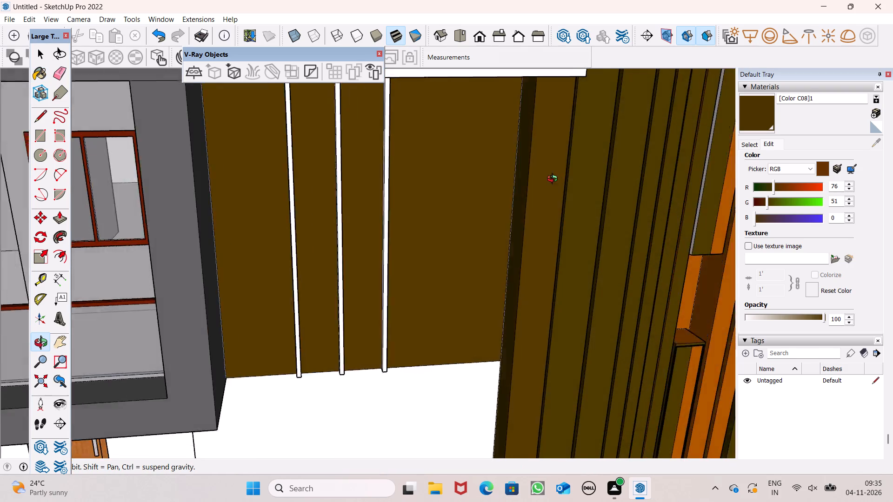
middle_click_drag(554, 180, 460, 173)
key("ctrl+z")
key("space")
Examine the whole front facade with the brown upper panels, cladding, gate and boundary wall from the front.
scroll(432, 202, "down", 4)
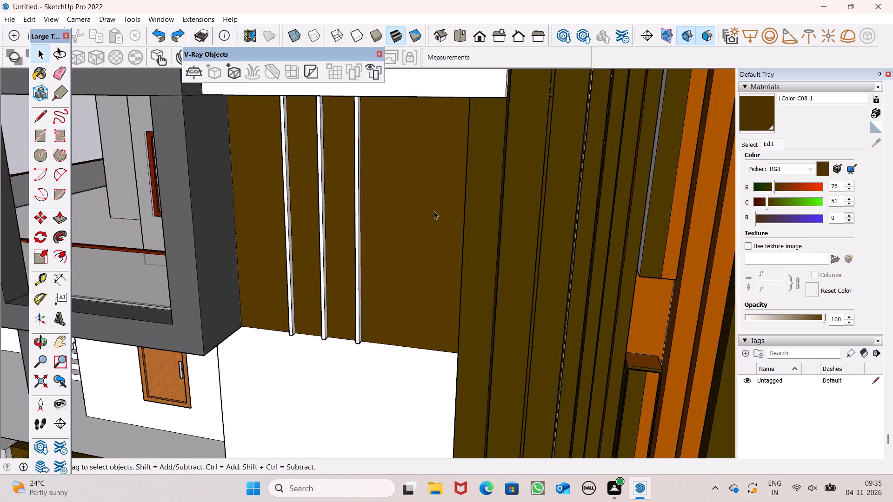
scroll(434, 211, "down", 3)
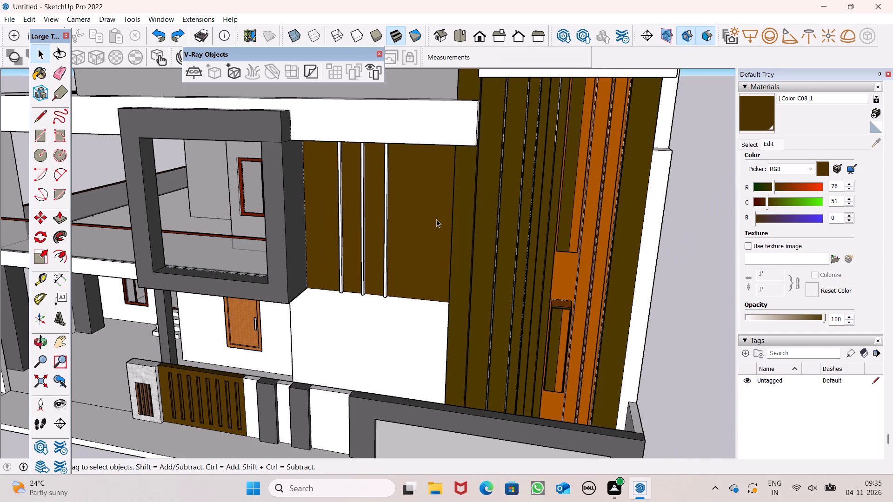
scroll(422, 239, "down", 4)
middle_click_drag(411, 302, 484, 201)
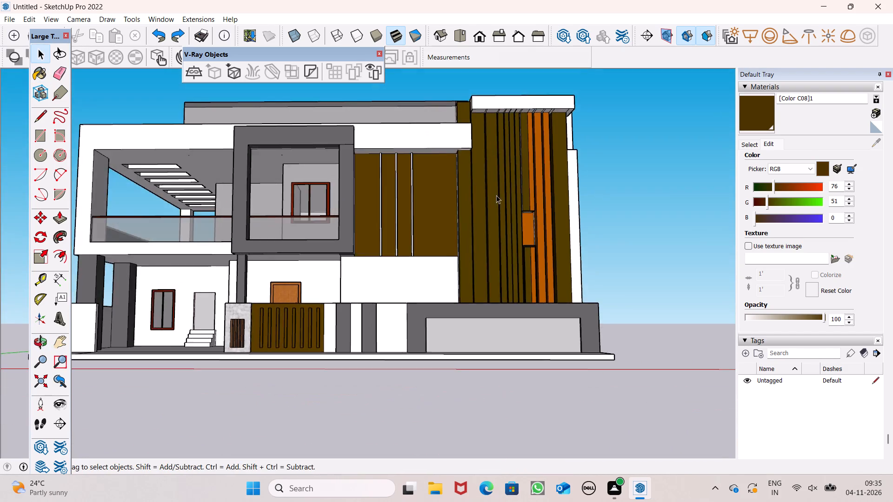
scroll(492, 218, "down", 5)
middle_click_drag(470, 267, 472, 301)
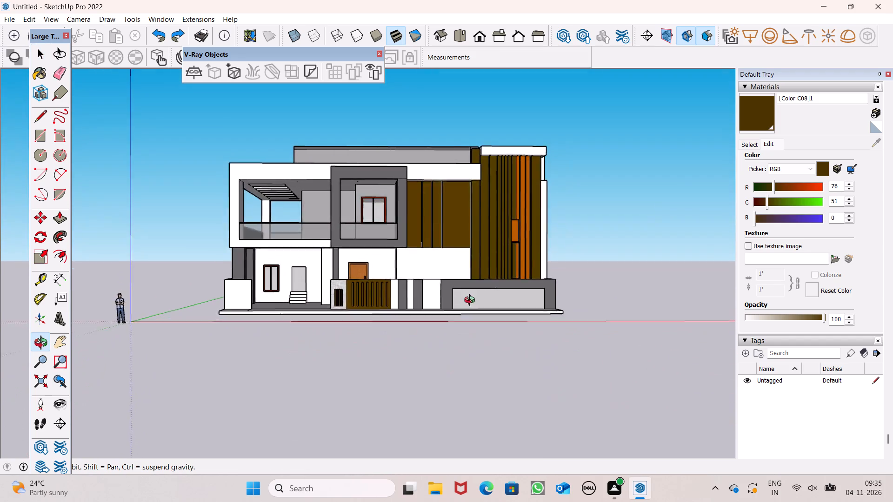
middle_click_drag(472, 301, 470, 310)
scroll(560, 227, "down", 2)
scroll(333, 216, "up", 5)
scroll(319, 209, "down", 3)
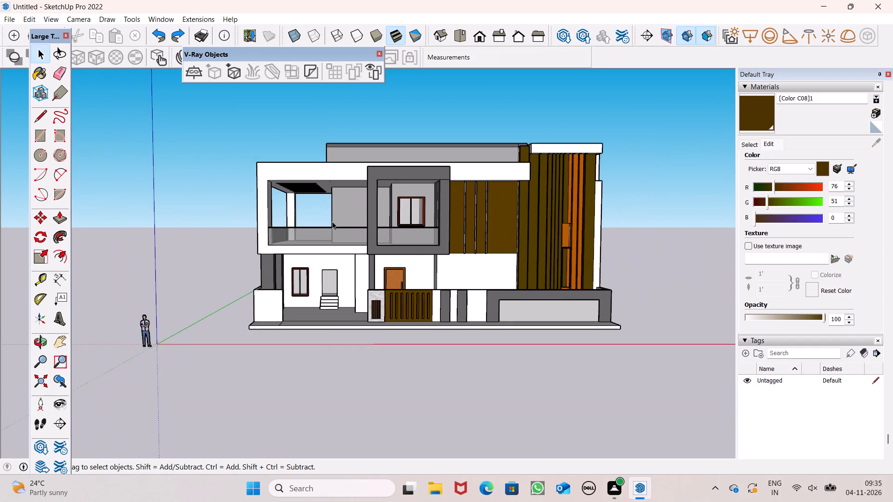
middle_click_drag(608, 293, 604, 299)
scroll(404, 249, "up", 2)
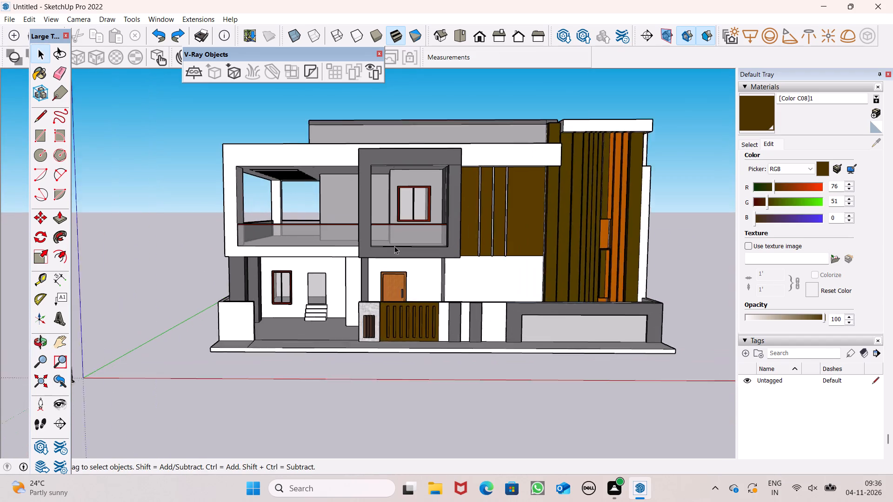
scroll(394, 246, "up", 2)
scroll(387, 231, "down", 1)
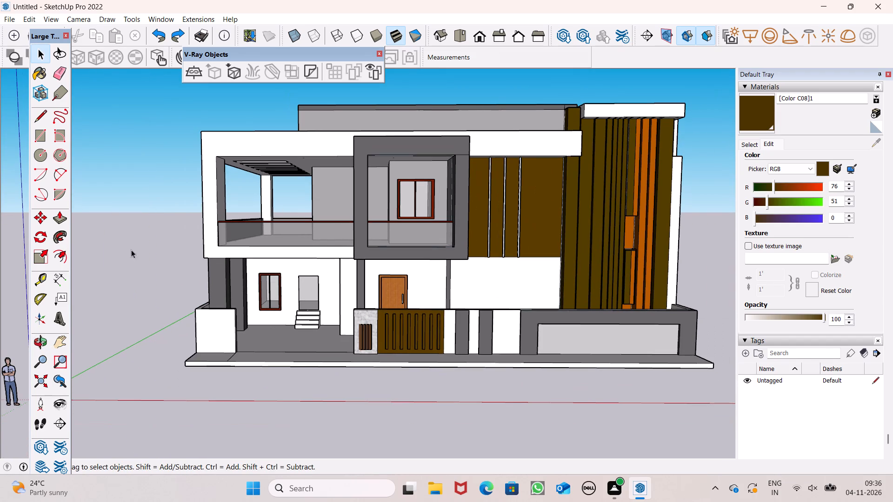
Erase the short edge on the base slab in front of the white boundary wall block.
left_click(57, 74)
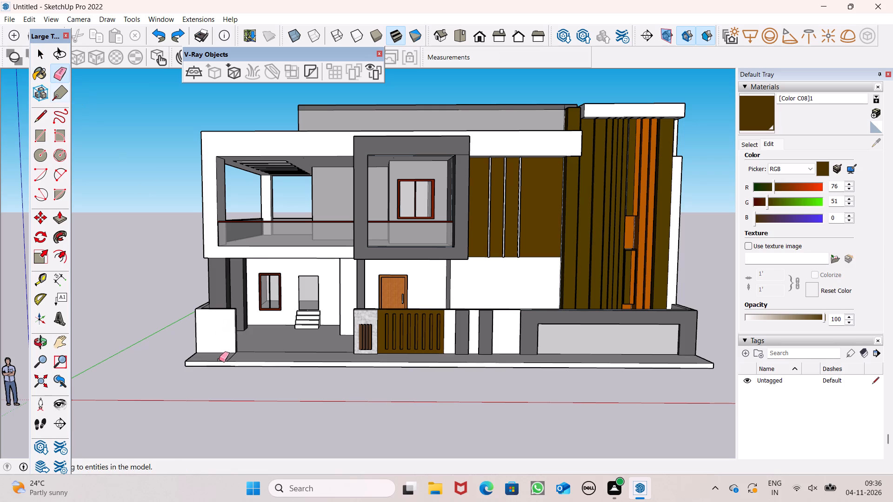
left_click(227, 357)
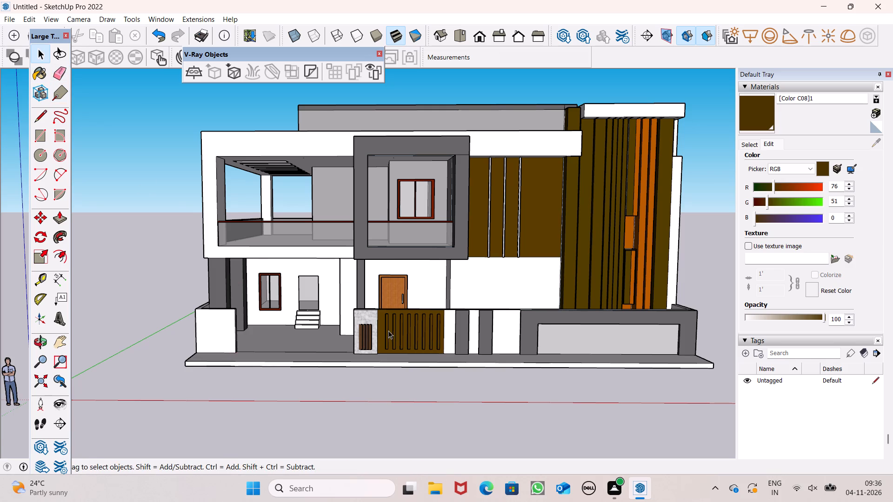
key("space")
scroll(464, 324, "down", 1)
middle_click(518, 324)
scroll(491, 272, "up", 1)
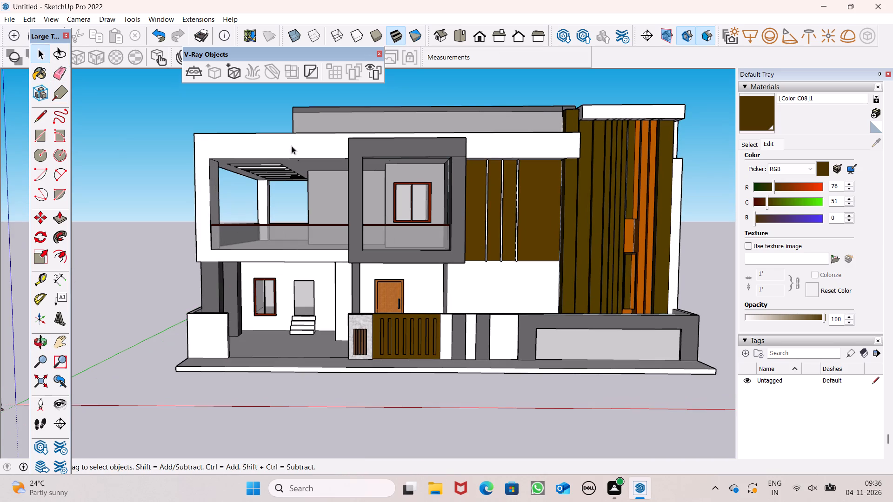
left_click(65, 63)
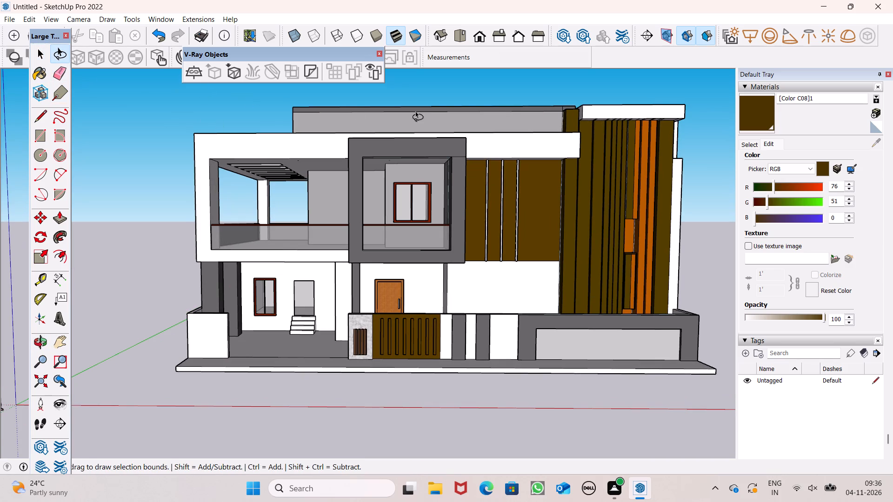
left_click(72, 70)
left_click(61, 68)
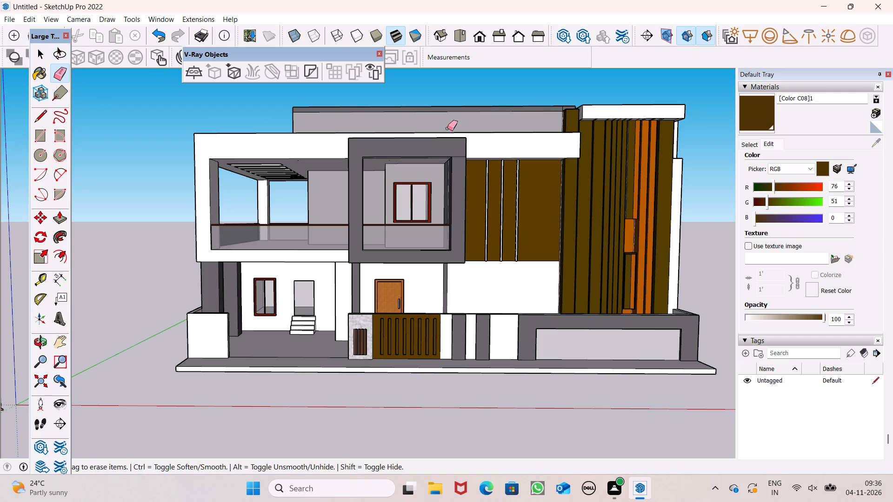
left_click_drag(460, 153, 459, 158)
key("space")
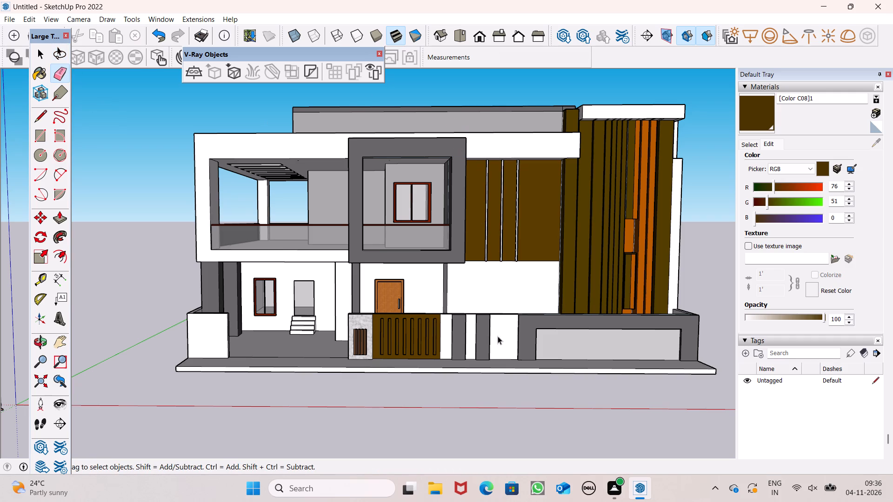
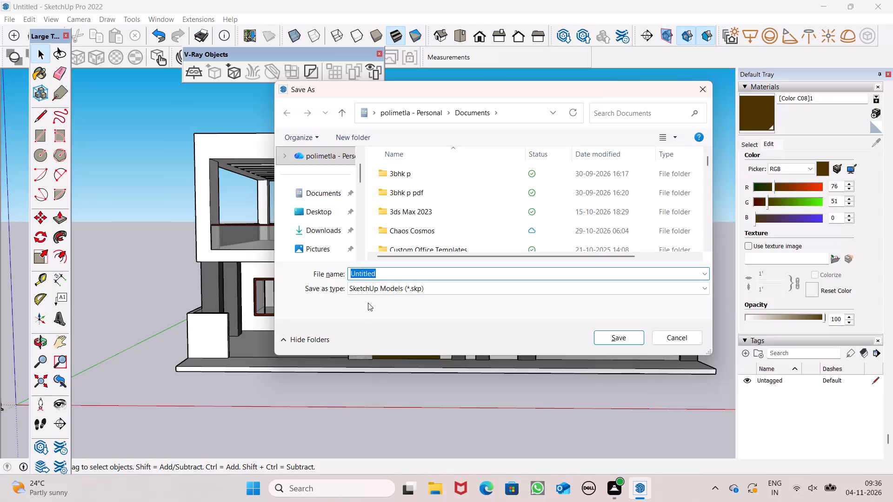
Save the model in the Documents folder as "white and black duplex" in SketchUp Models (*.skp) format.
key("BackSpace")
type("white and black")
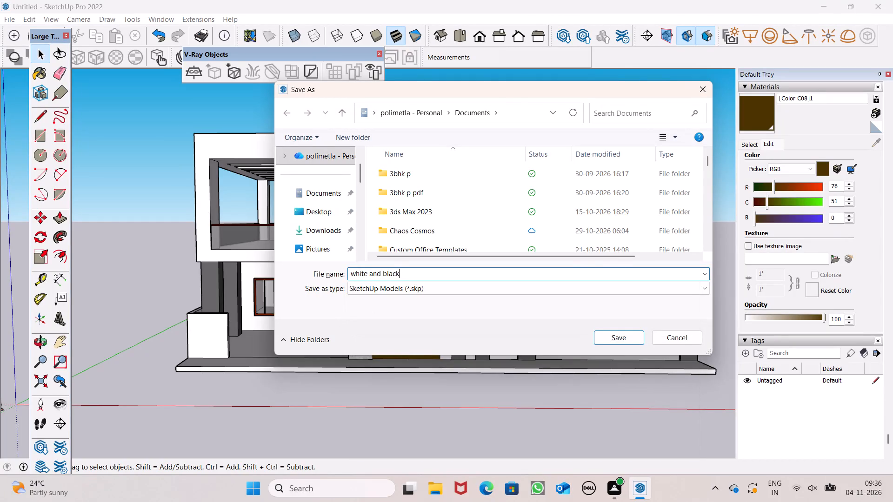
key("space")
type("duplex")
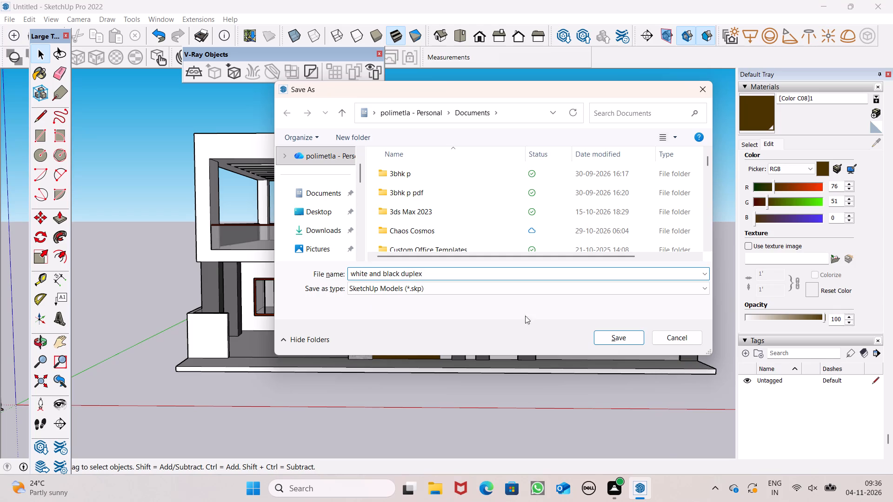
left_click(625, 335)
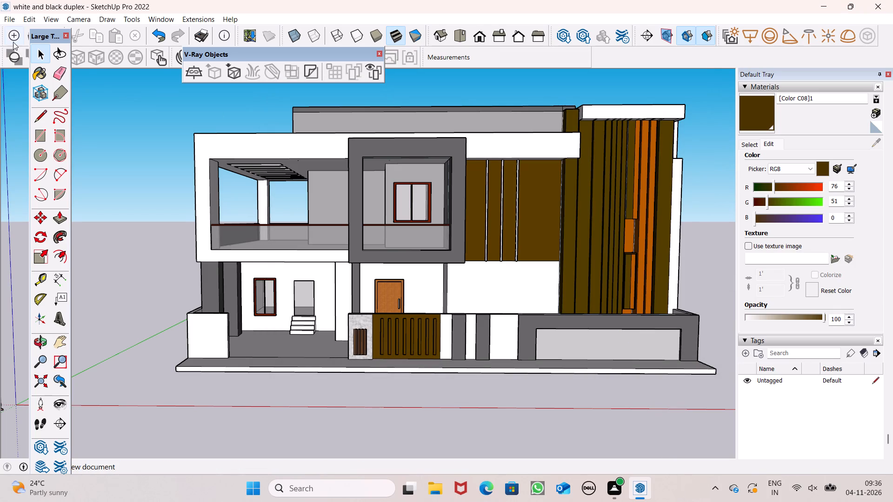
Export the current front view of the house as a 2D graphic in JPEG format, named "white and black duplex", to Documents.
left_click(14, 18)
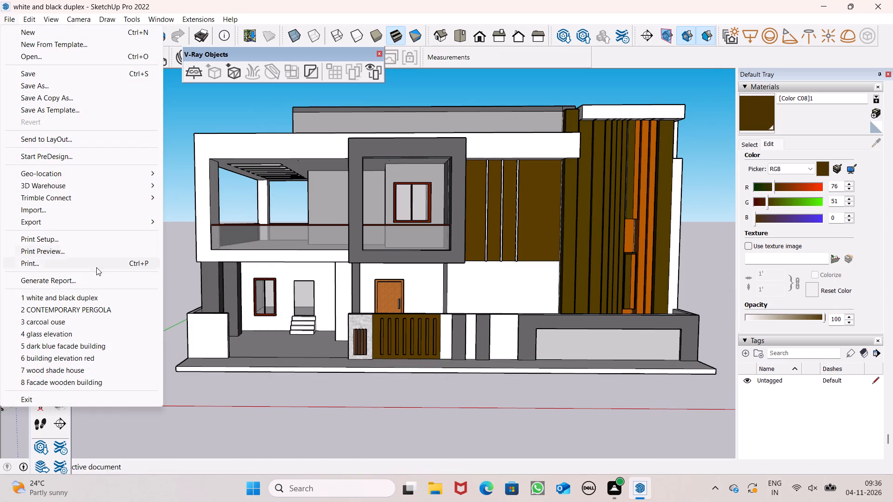
left_click(89, 220)
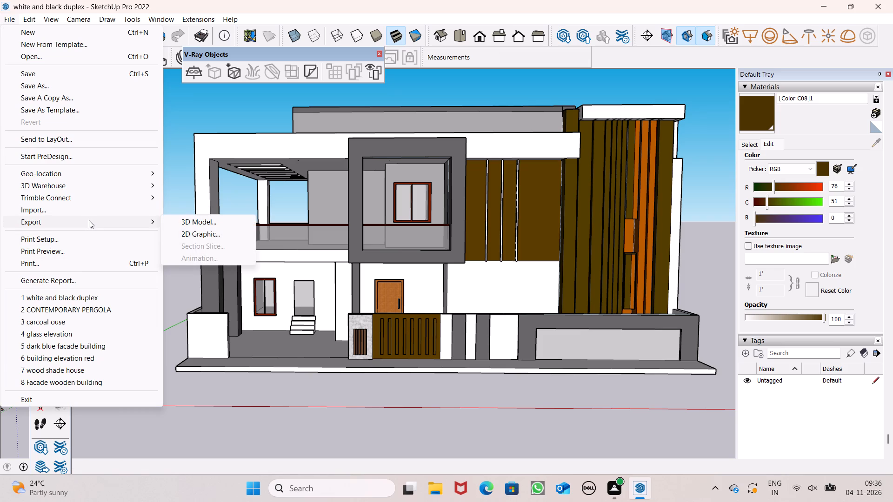
left_click(113, 223)
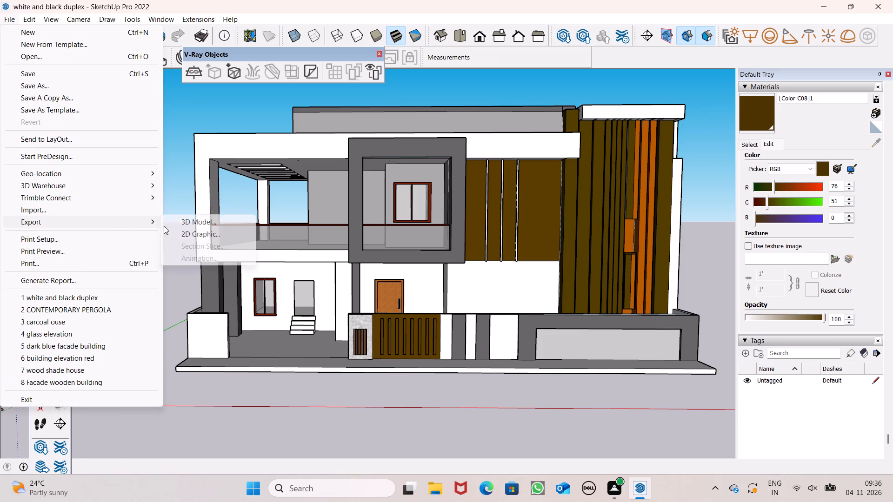
left_click(183, 232)
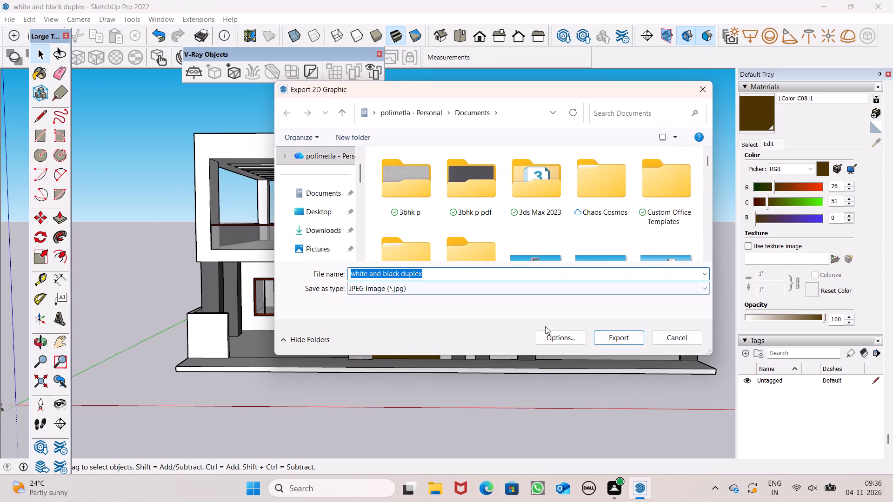
left_click(604, 334)
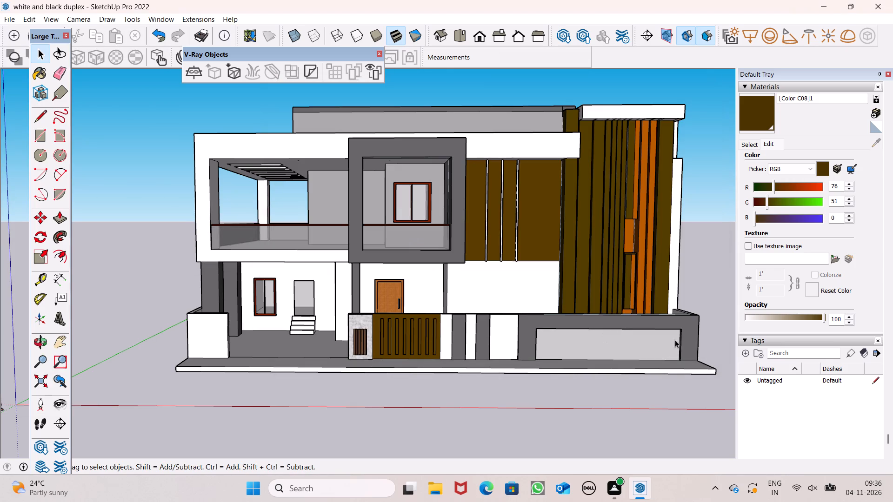